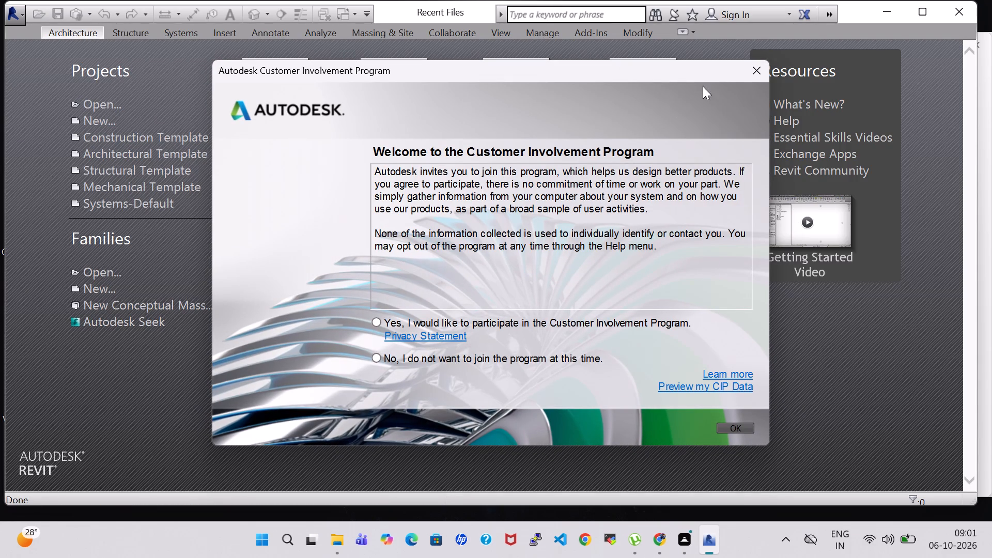
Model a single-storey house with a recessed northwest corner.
Dismiss the Customer Involvement Program invitation without choosing an option.
click(765, 68)
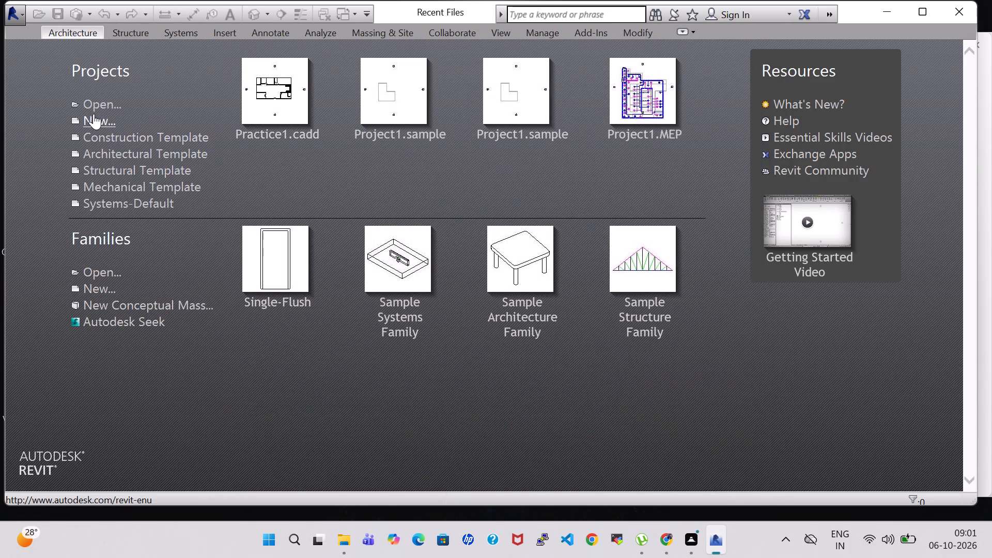
Create a new project from the Architectural Template.
click(93, 114)
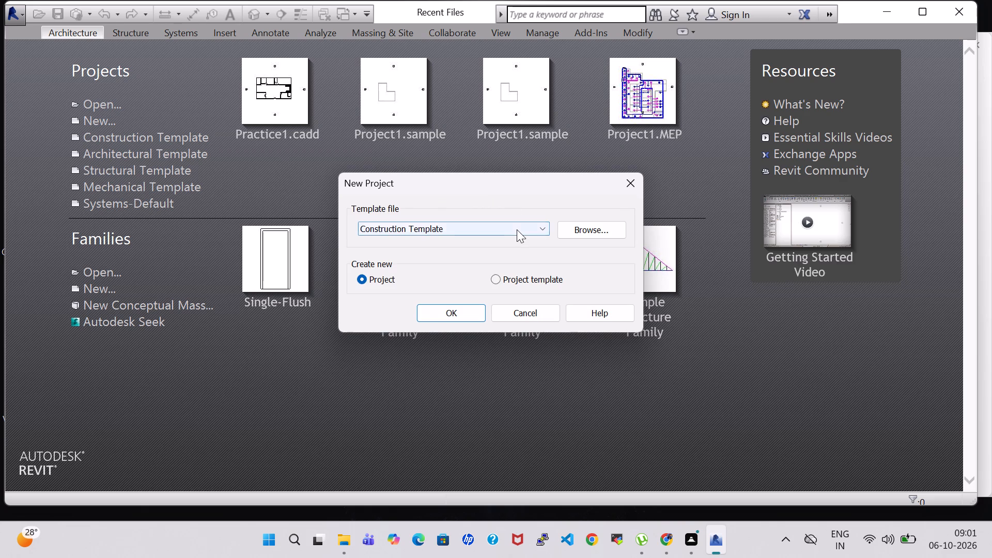
click(517, 229)
drag(397, 258, 407, 261)
click(407, 261)
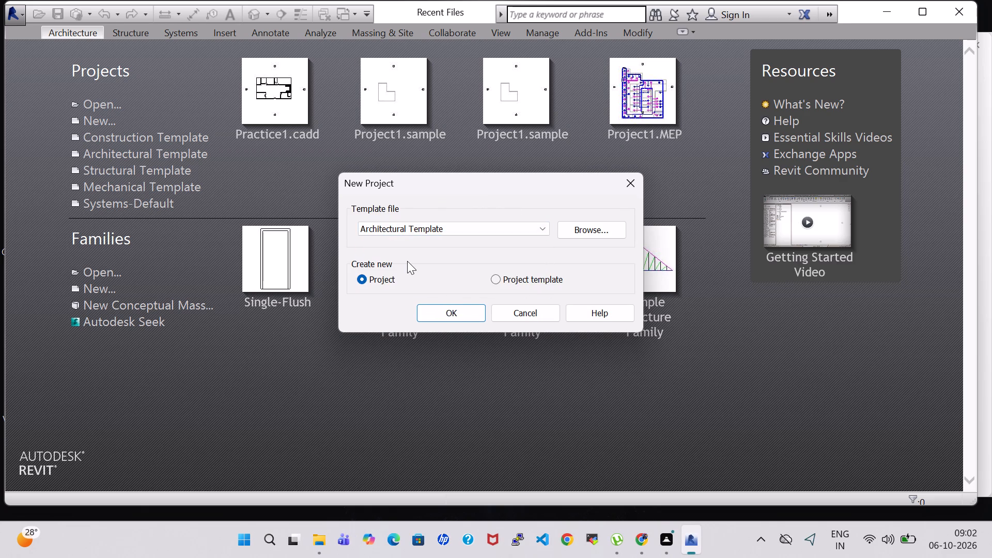
click(442, 304)
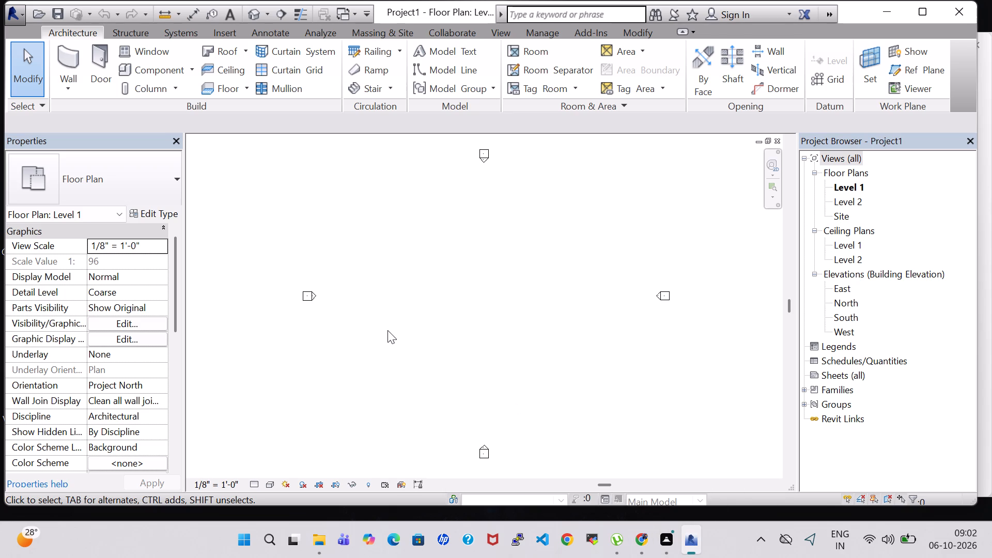
Draw a horizontal Generic - 8" wall about 96' long in the upper part of the Level 1 plan, with a 10' unconnected height.
click(79, 57)
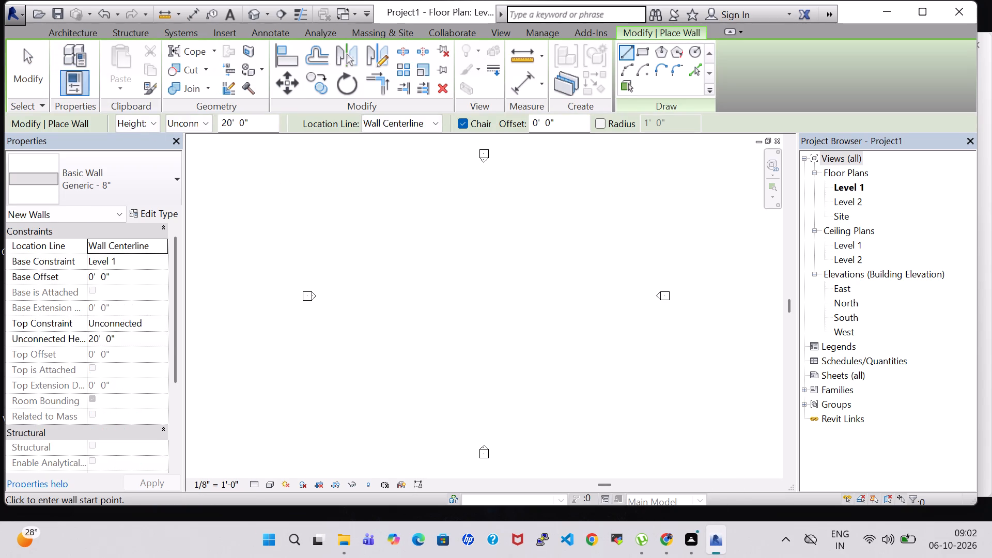
click(228, 120)
key(BackSpace)
key(1)
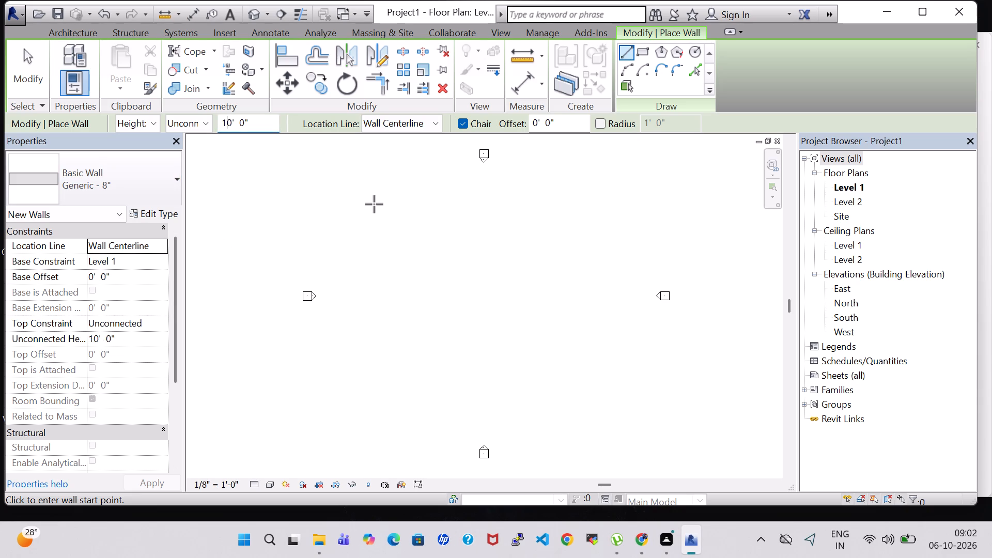
drag(375, 215, 443, 212)
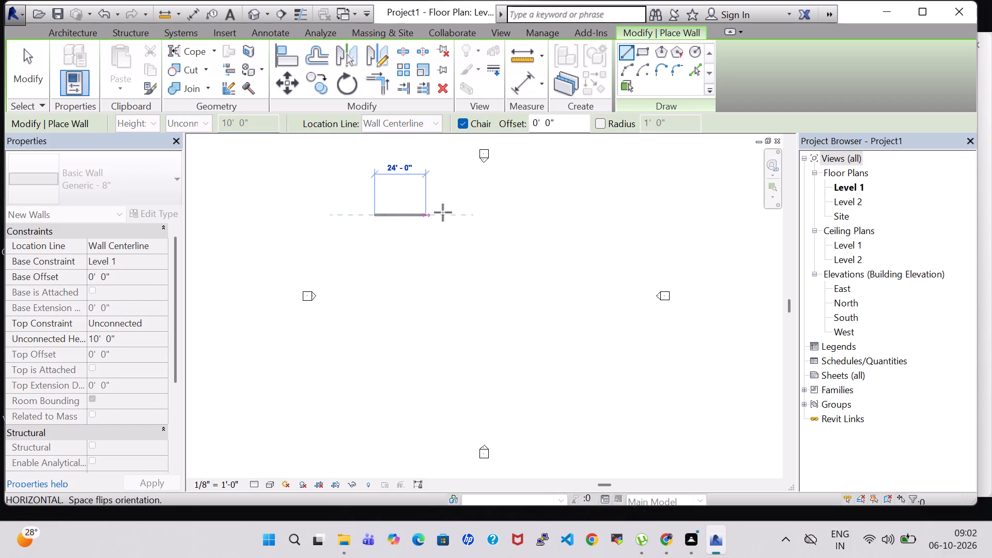
drag(443, 212, 581, 213)
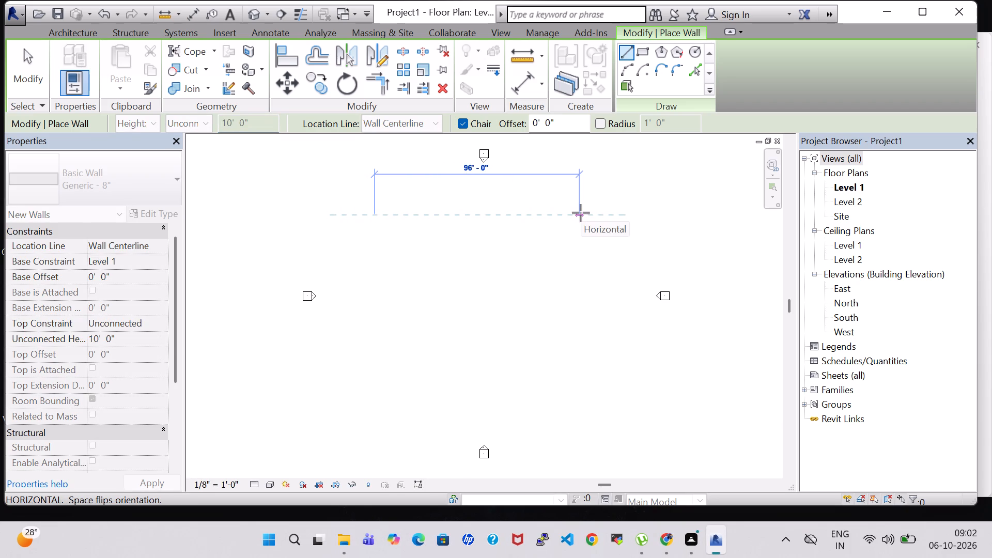
click(581, 213)
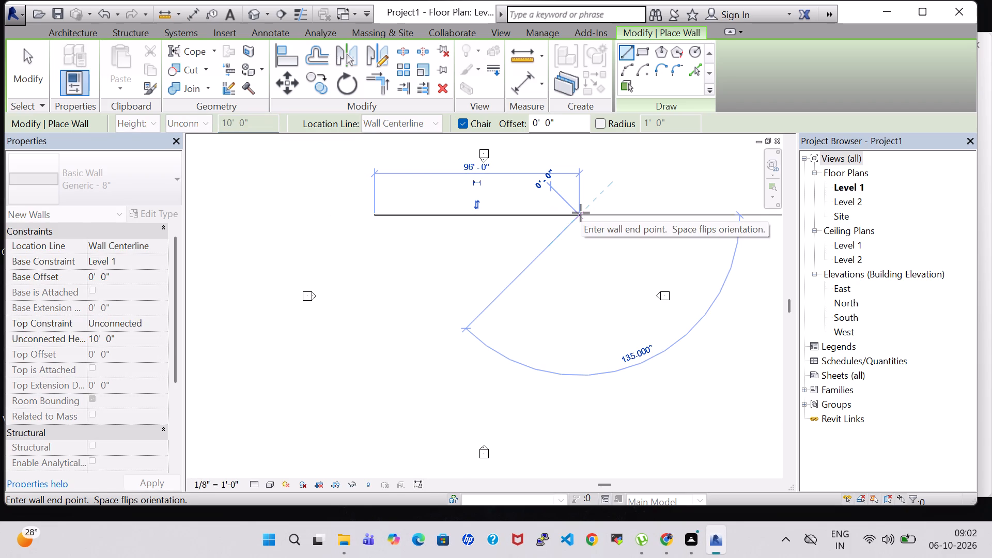
drag(581, 213, 583, 247)
Set the horizontal wall's length to 100'.
click(438, 222)
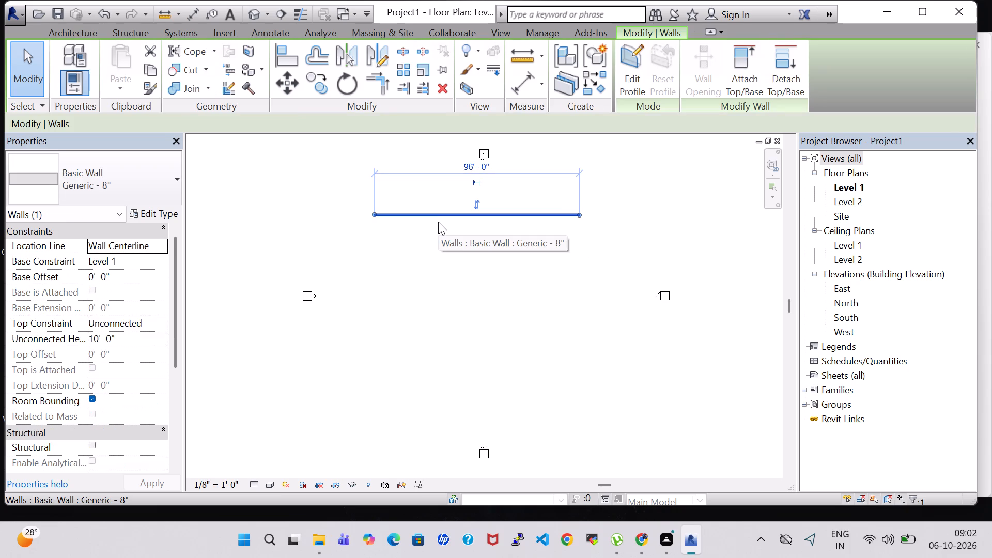
click(473, 166)
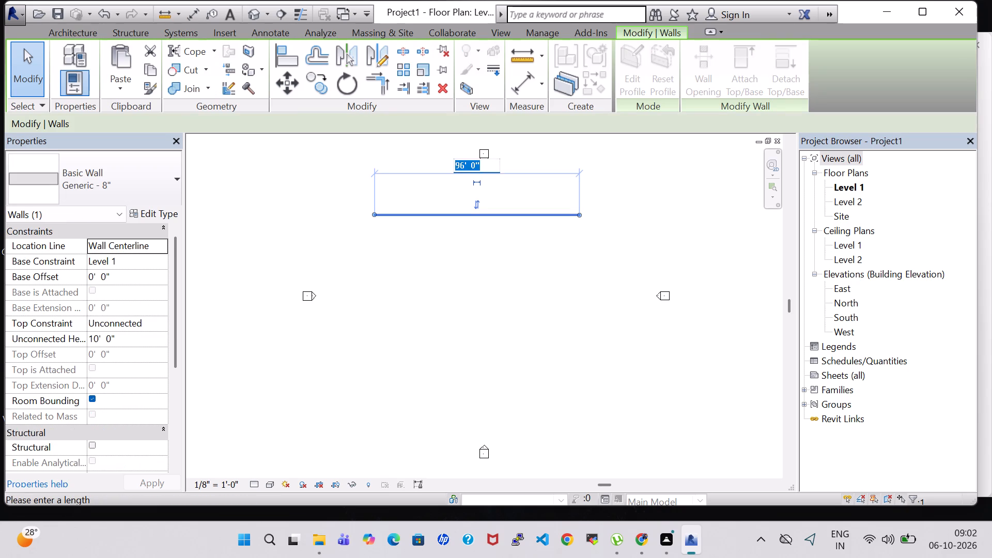
text(100)
key(Return)
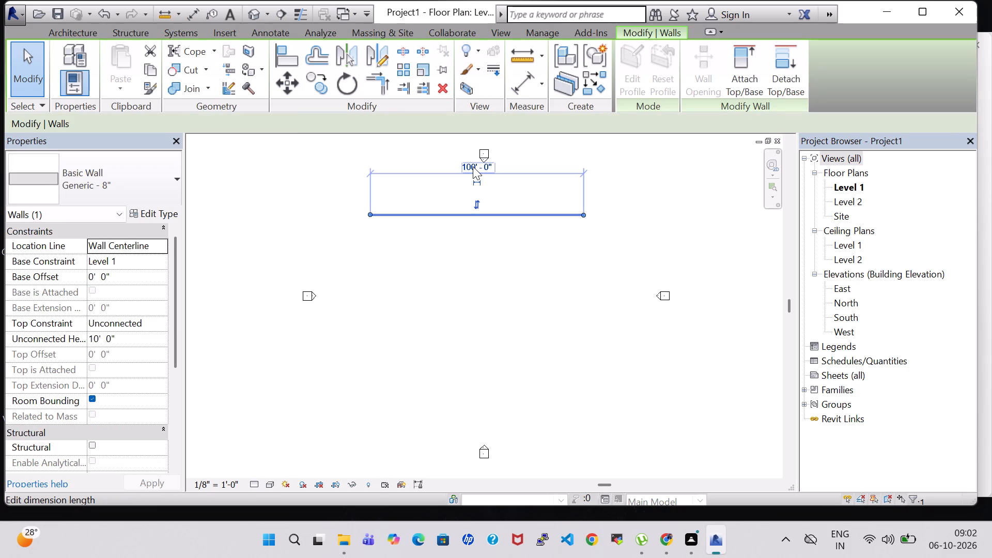
click(605, 216)
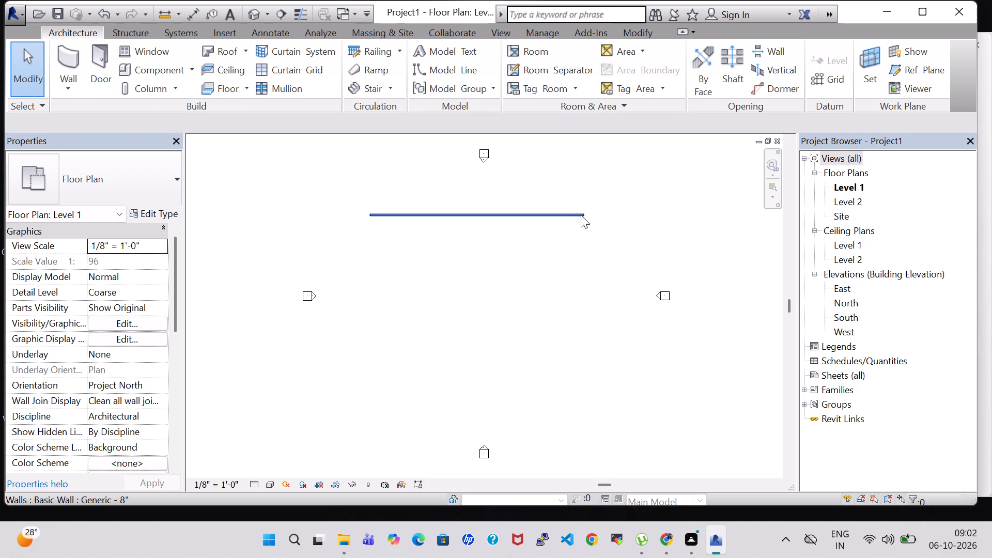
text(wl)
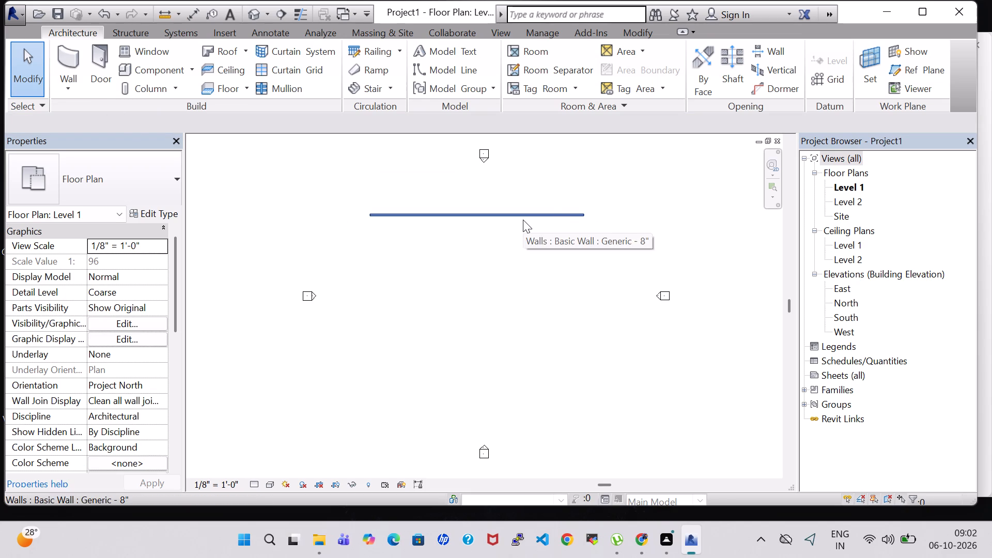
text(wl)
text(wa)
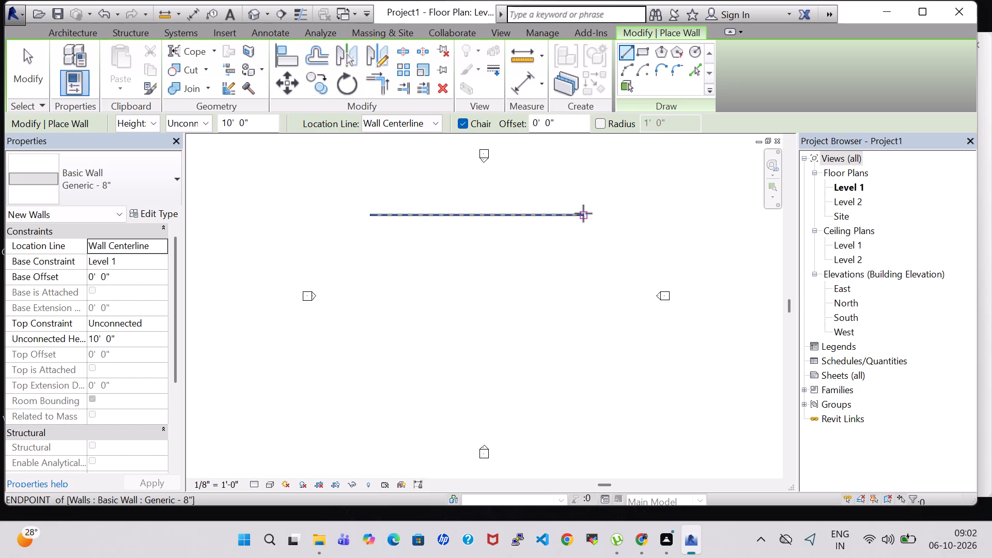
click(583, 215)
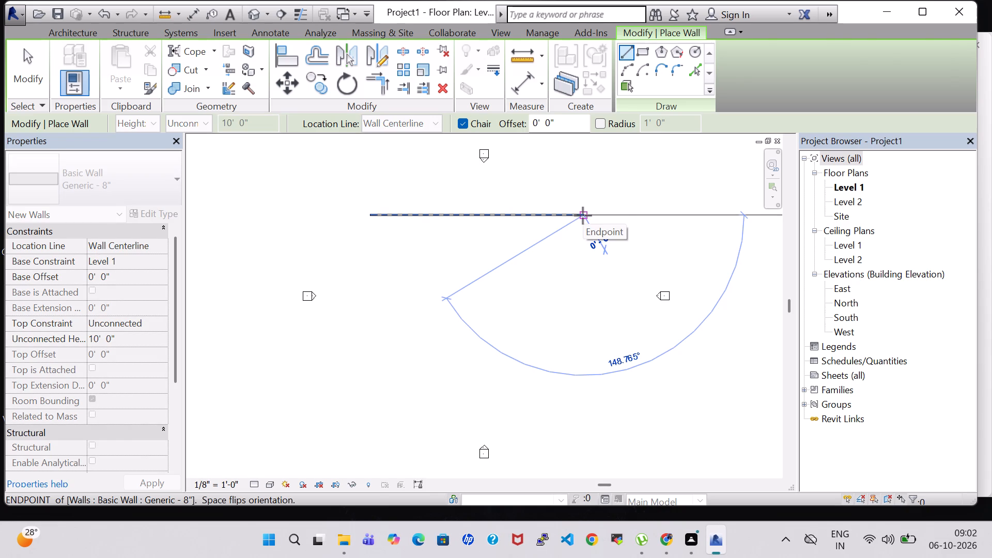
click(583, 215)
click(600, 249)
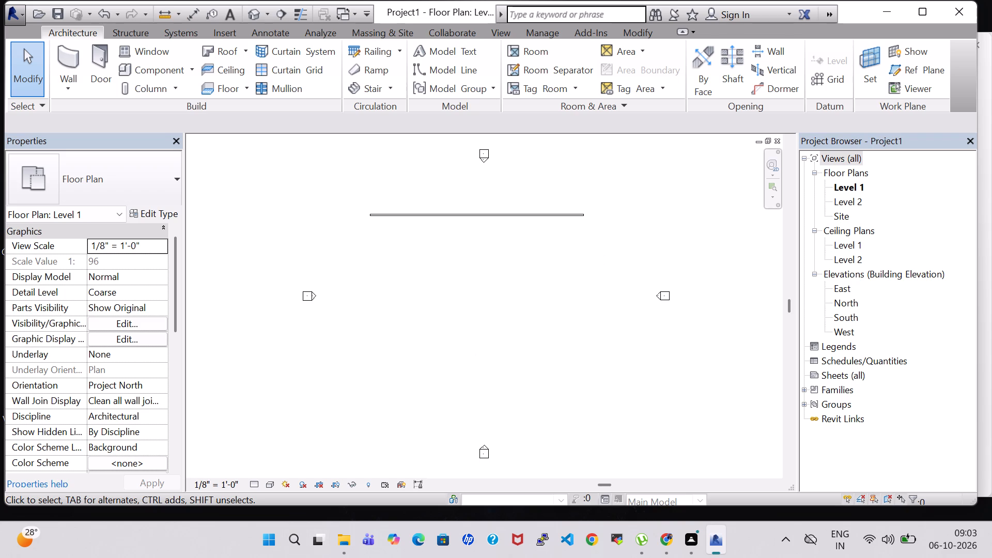
Draw a 70' wall straight down from the east end of the 100' wall.
click(68, 61)
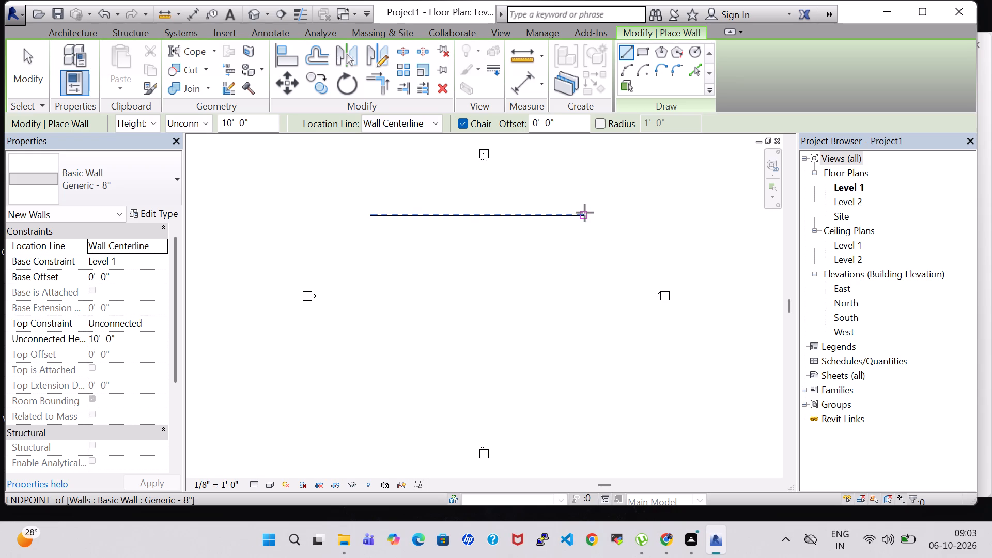
click(585, 213)
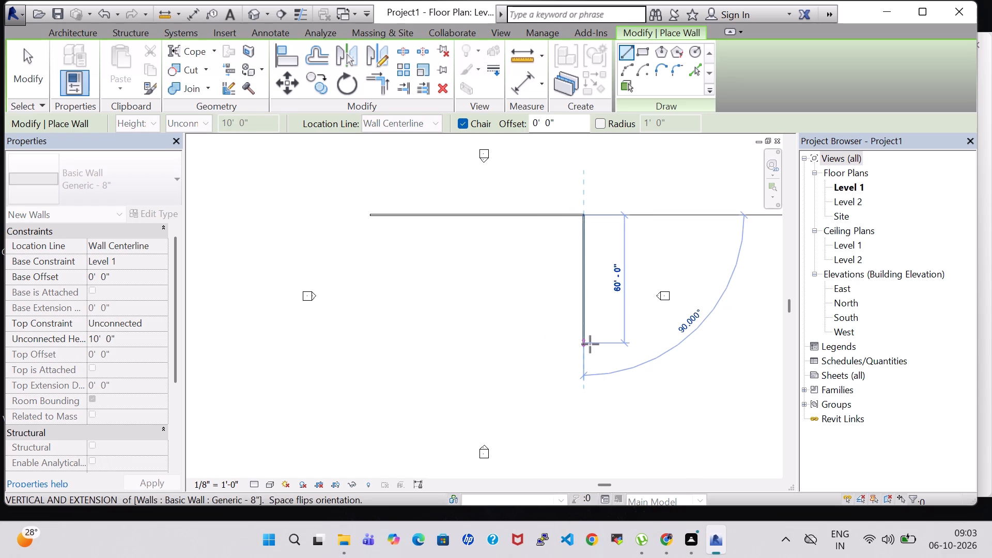
text(70)
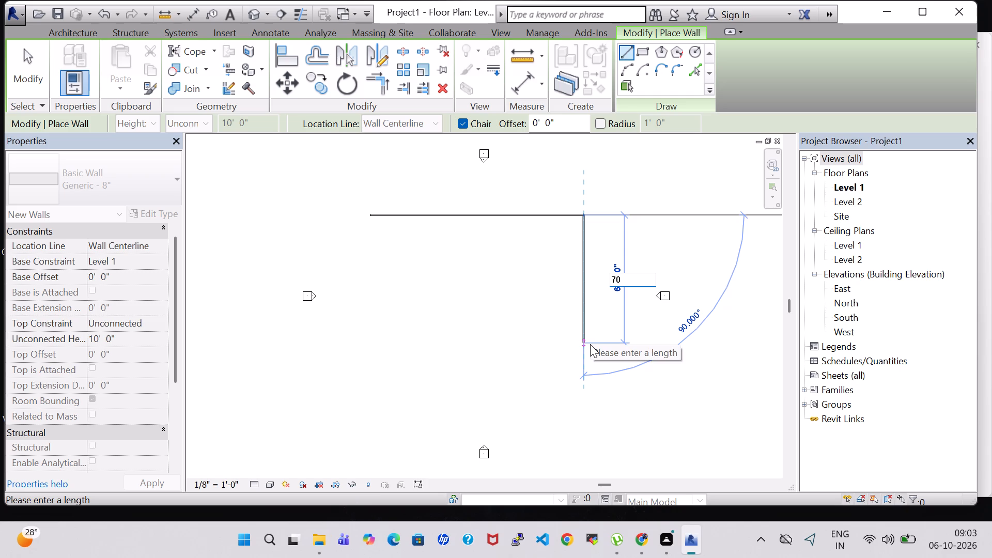
key(Return)
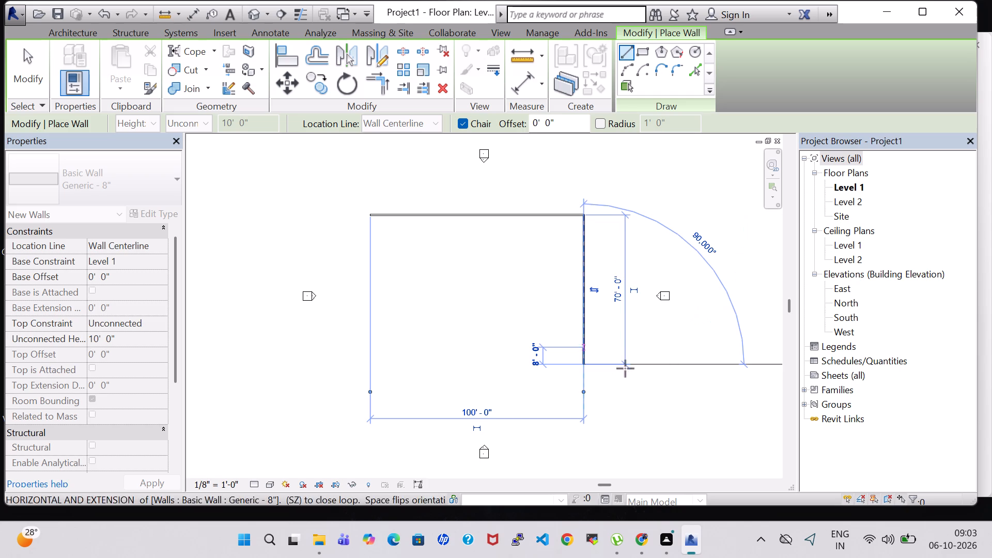
click(584, 360)
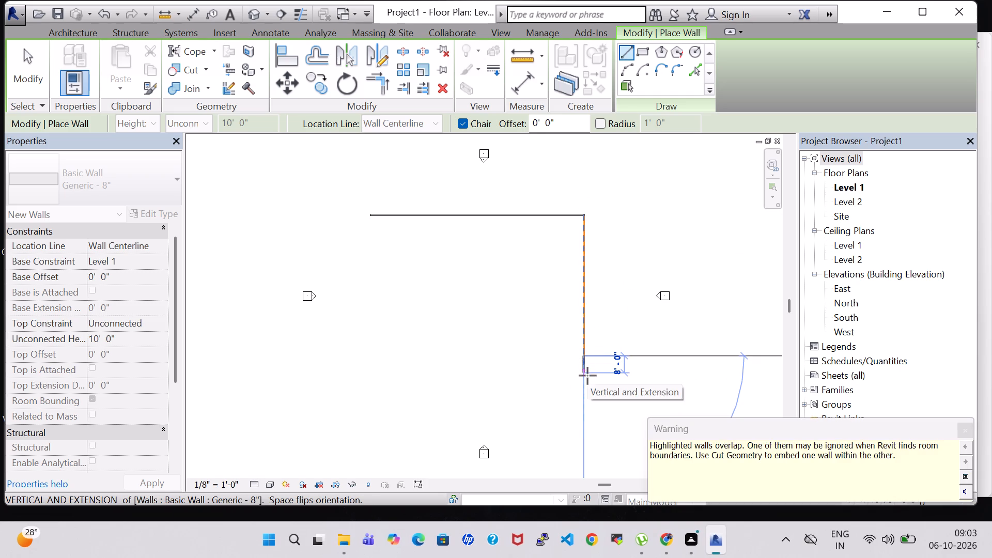
key(Escape)
Close the rectangle with a 100' bottom wall and a west wall running up to the top wall's open end.
click(586, 363)
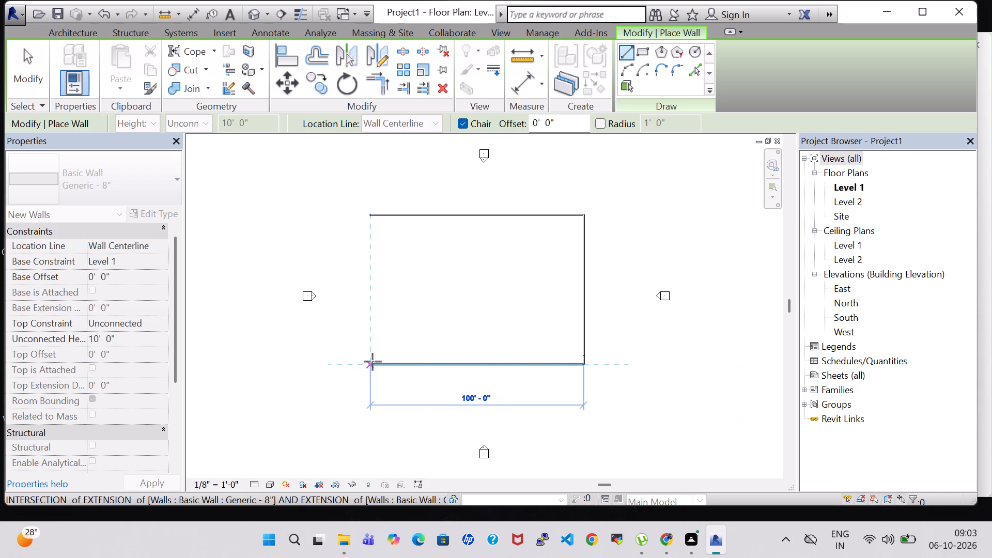
click(371, 362)
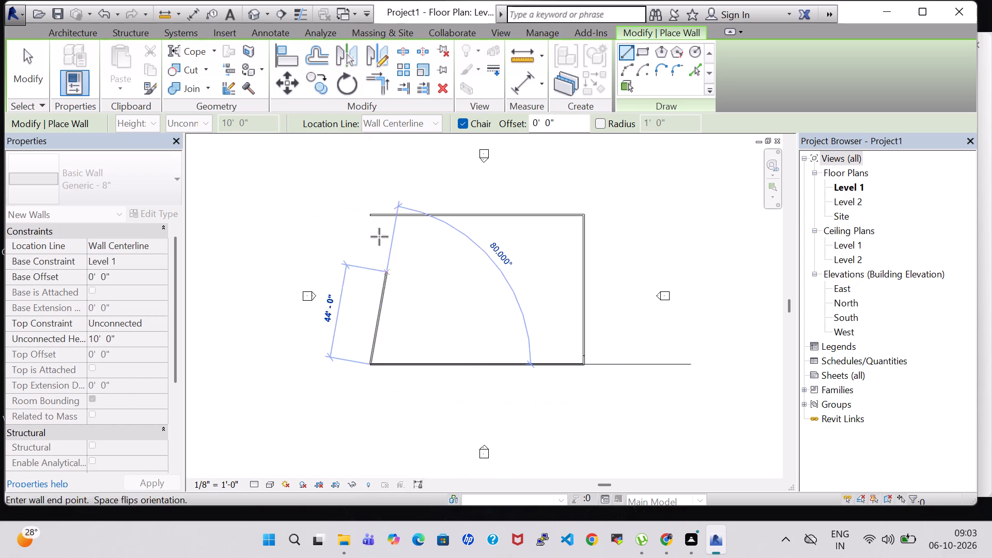
click(373, 216)
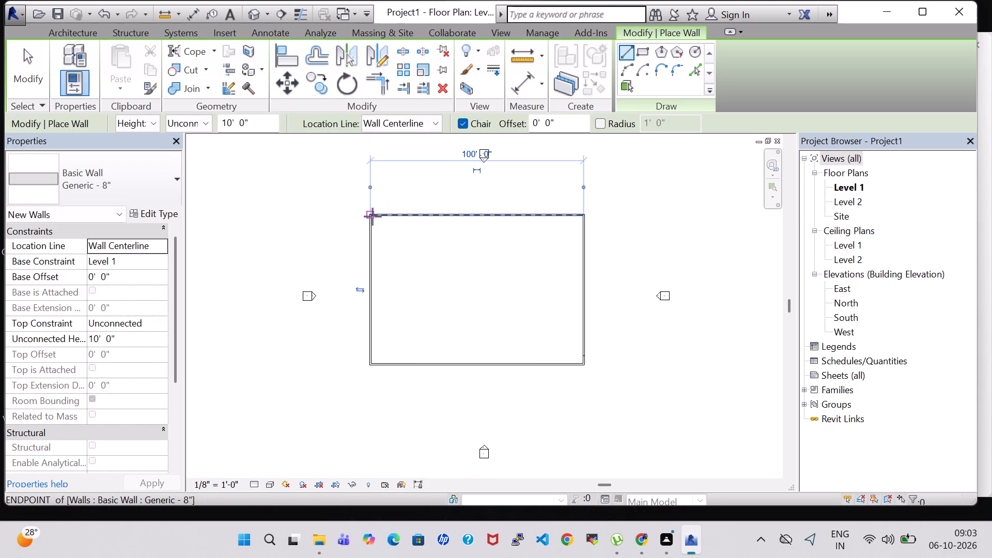
key(Escape)
scroll(405, 231, up, 2)
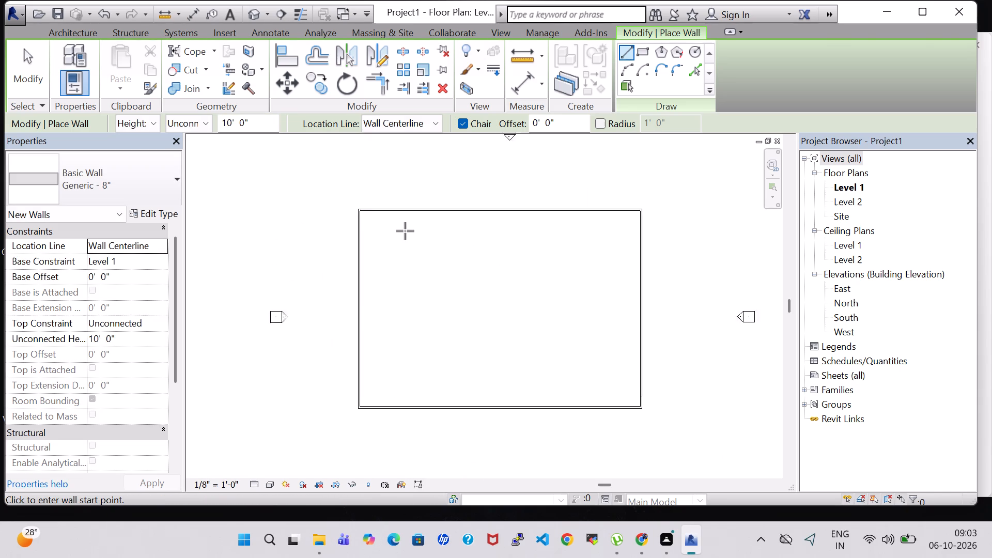
scroll(405, 231, up, 1)
key(Escape)
Set the sample height to 10' in the Generic - 8" wall type's structure, using the top wall, and apply it.
click(400, 208)
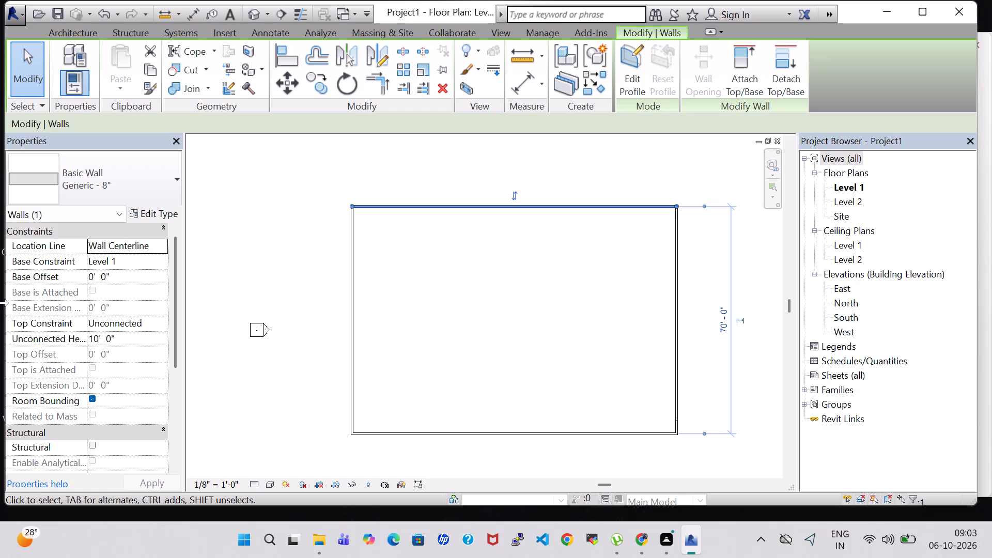
click(159, 208)
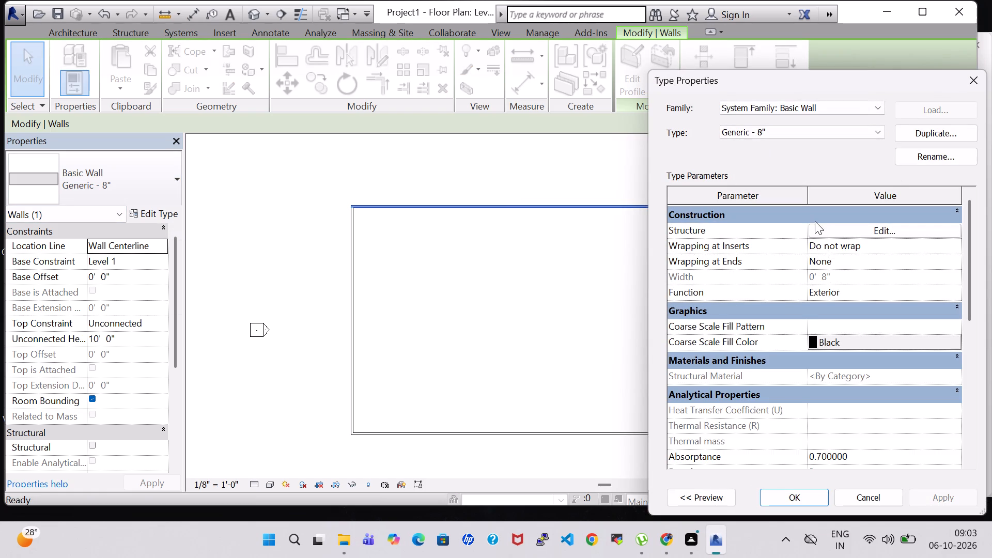
click(879, 232)
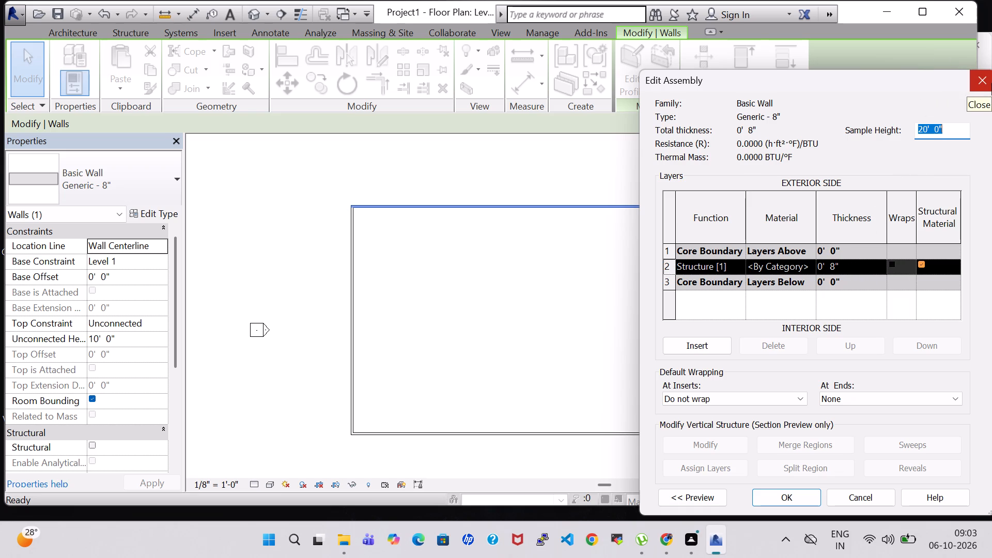
click(925, 130)
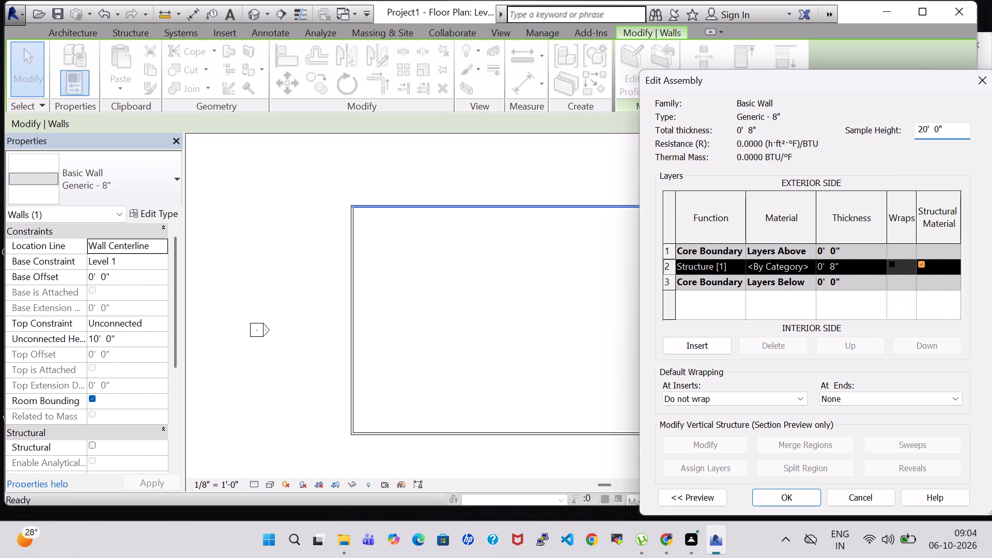
key(BackSpace)
key(1)
key(Return)
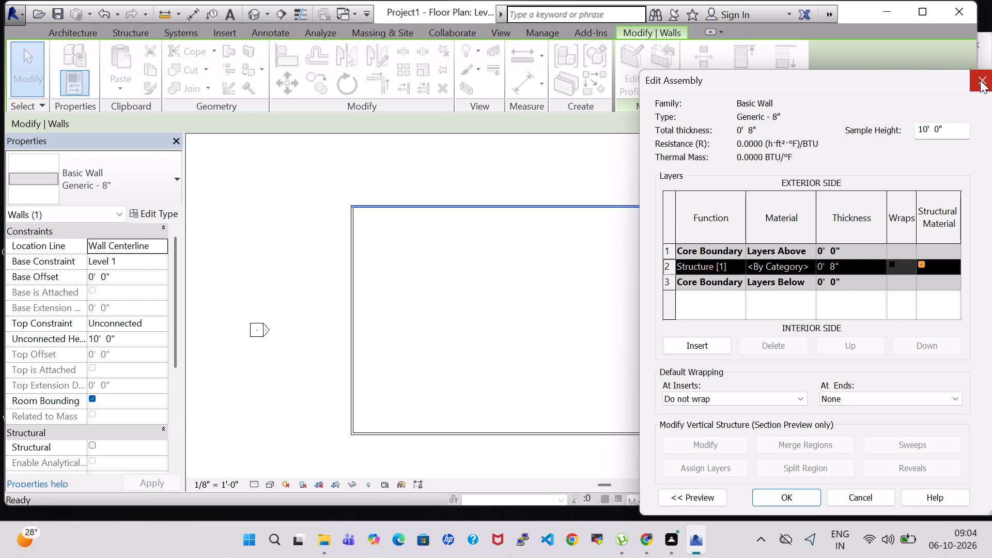
click(789, 495)
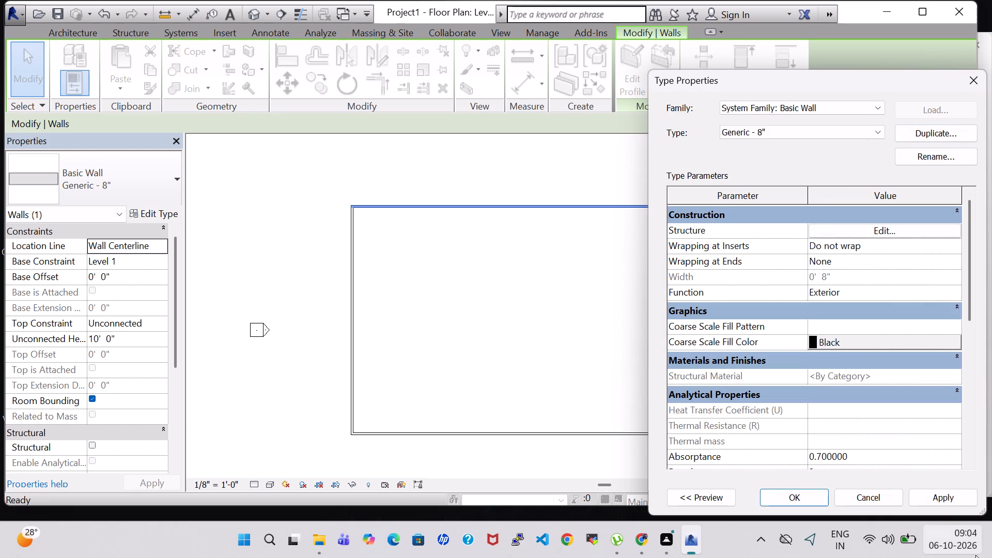
click(950, 501)
click(778, 498)
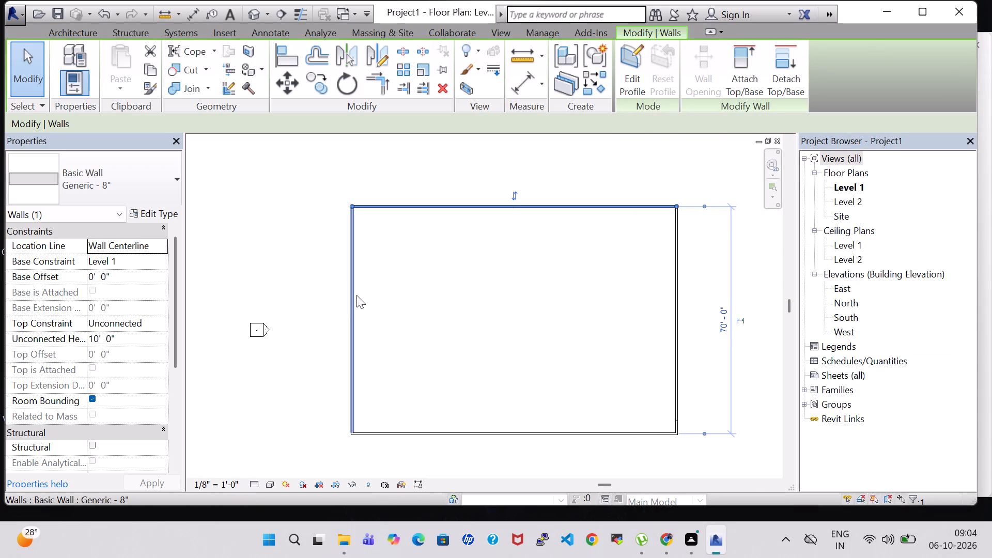
Inspect the layer structure of the west wall's Generic - 8" type and close it without changes.
click(352, 297)
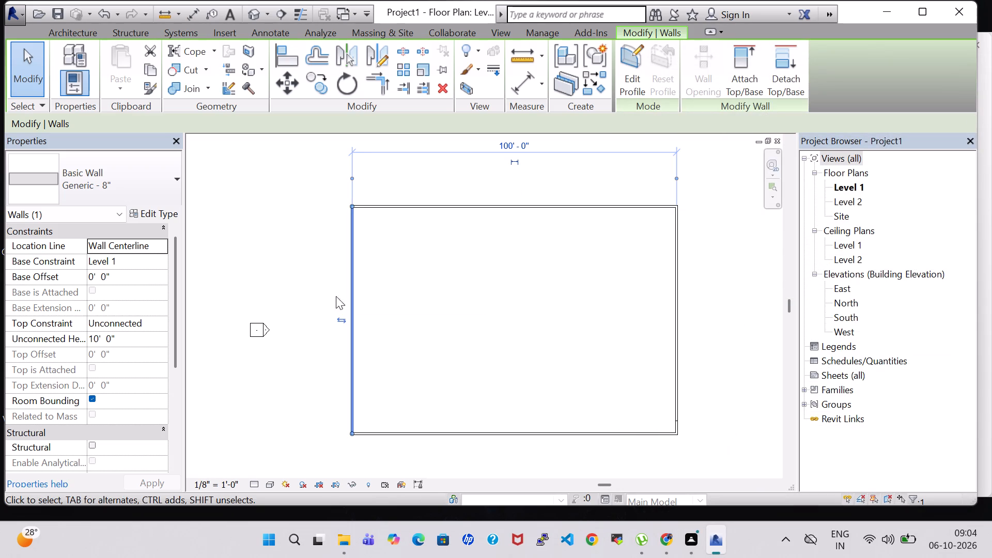
click(142, 211)
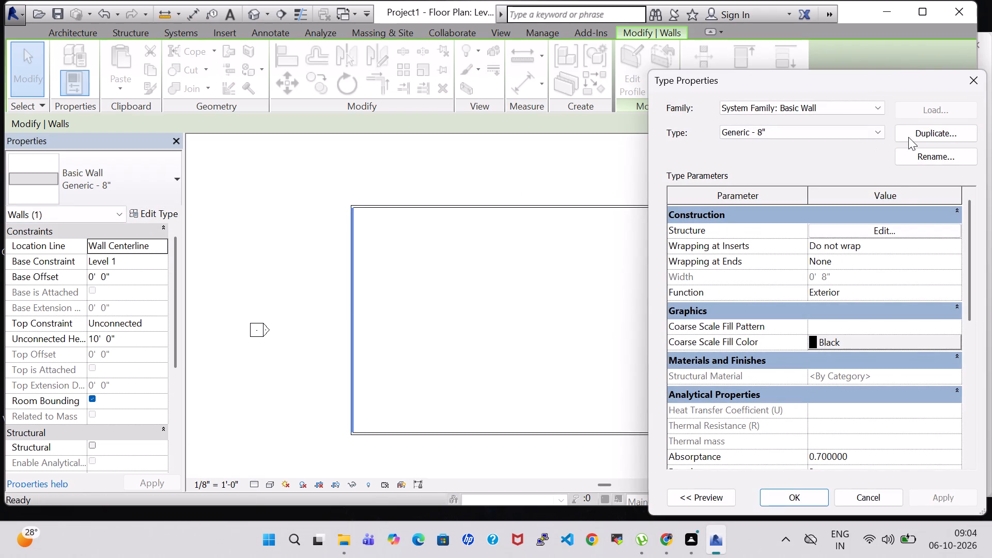
click(917, 235)
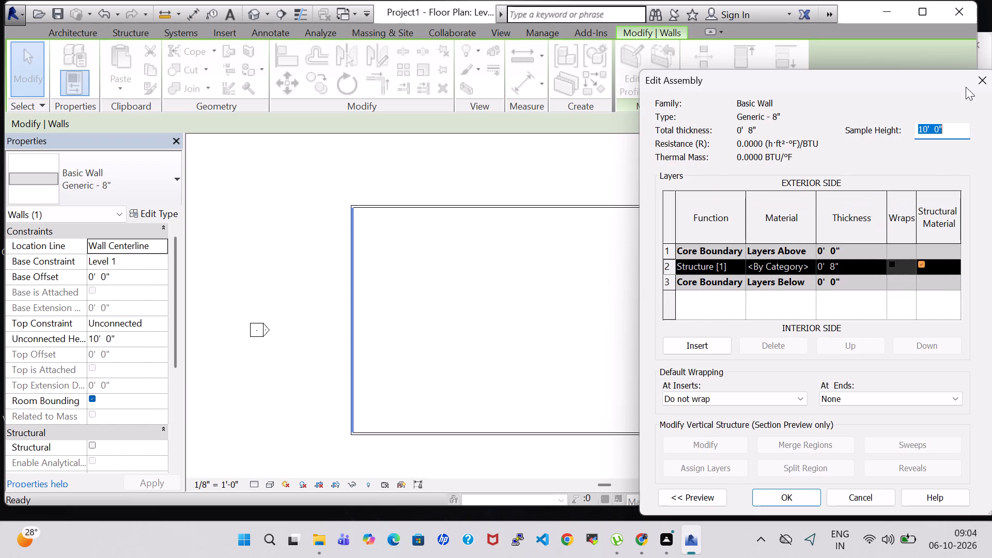
click(971, 78)
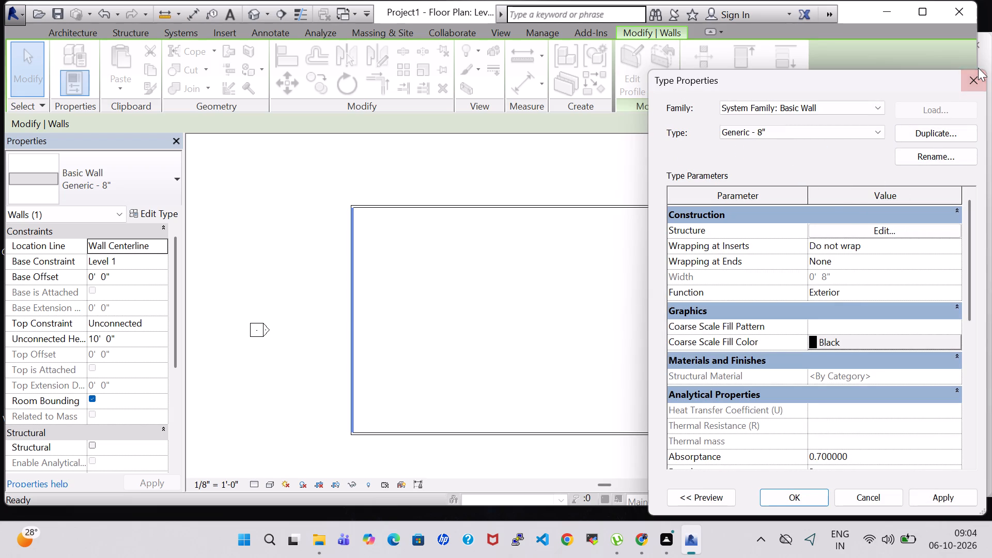
click(978, 73)
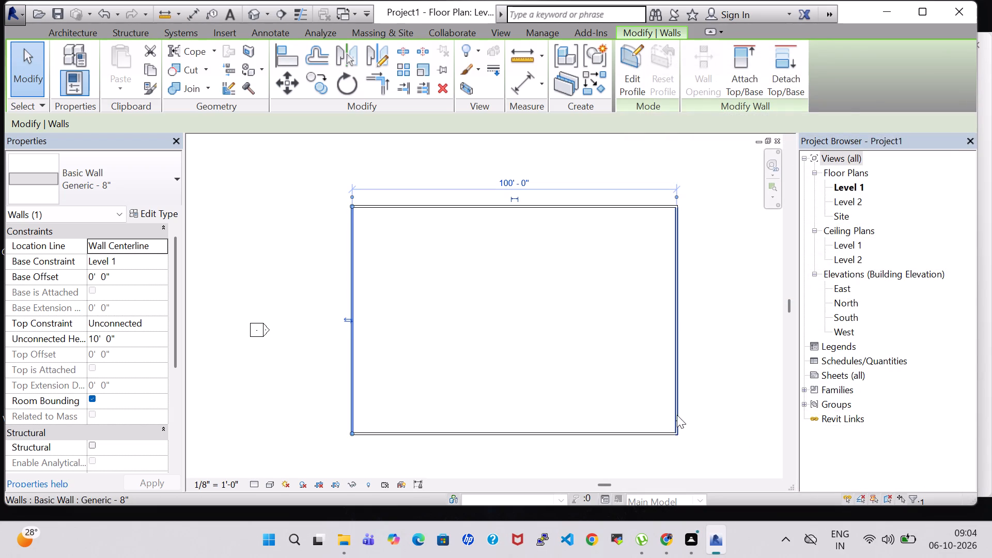
Delete the long east wall of the rectangle, leaving the short segment at the southeast corner.
click(677, 415)
scroll(677, 426, up, 8)
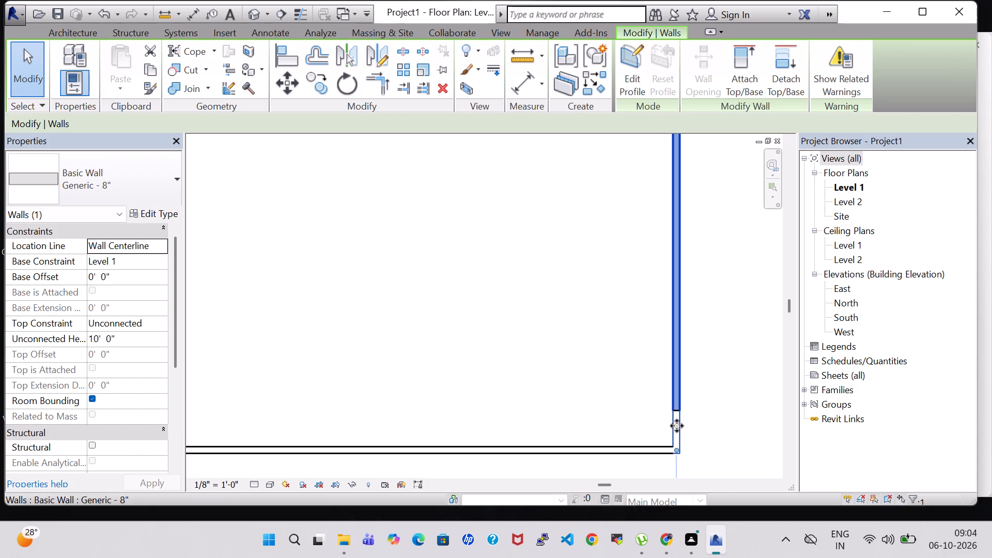
click(724, 413)
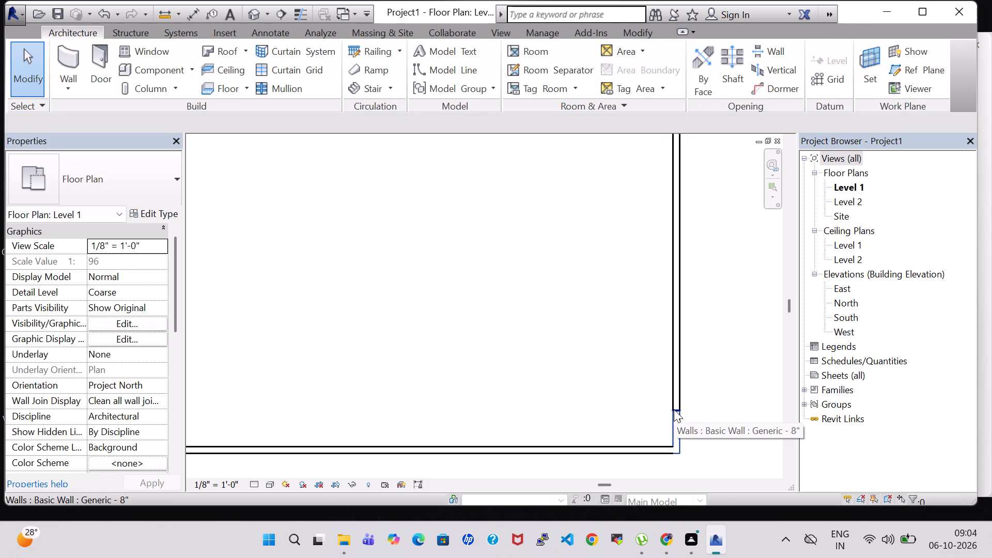
click(674, 409)
click(675, 295)
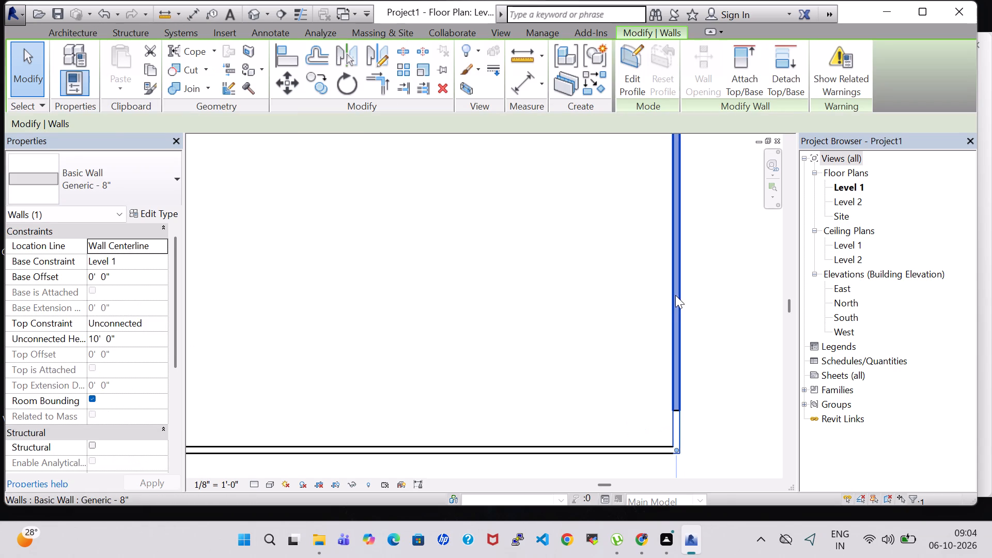
key(Delete)
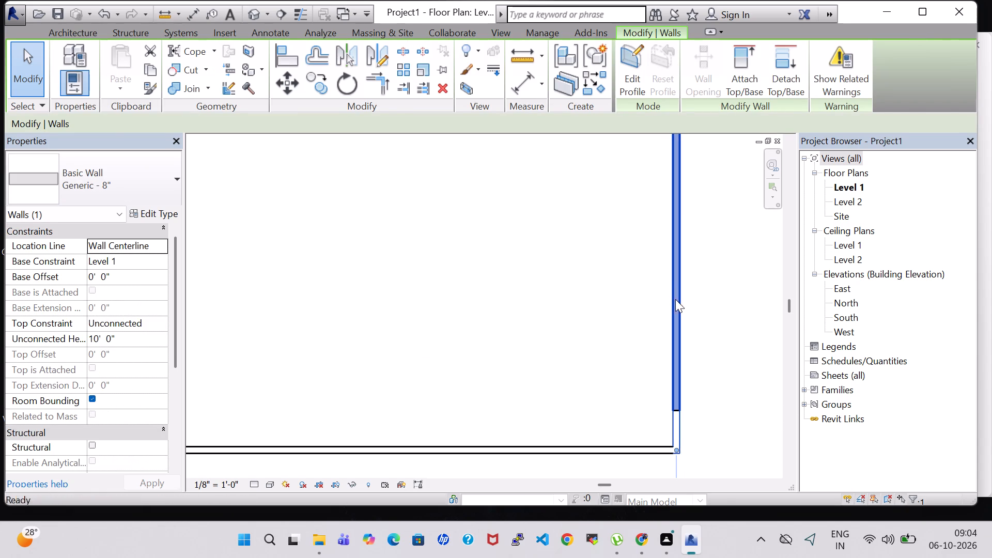
Redraw the east wall 70' straight down from the top wall's east end to the bottom wall's east end.
scroll(676, 300, down, 3)
scroll(676, 300, up, 2)
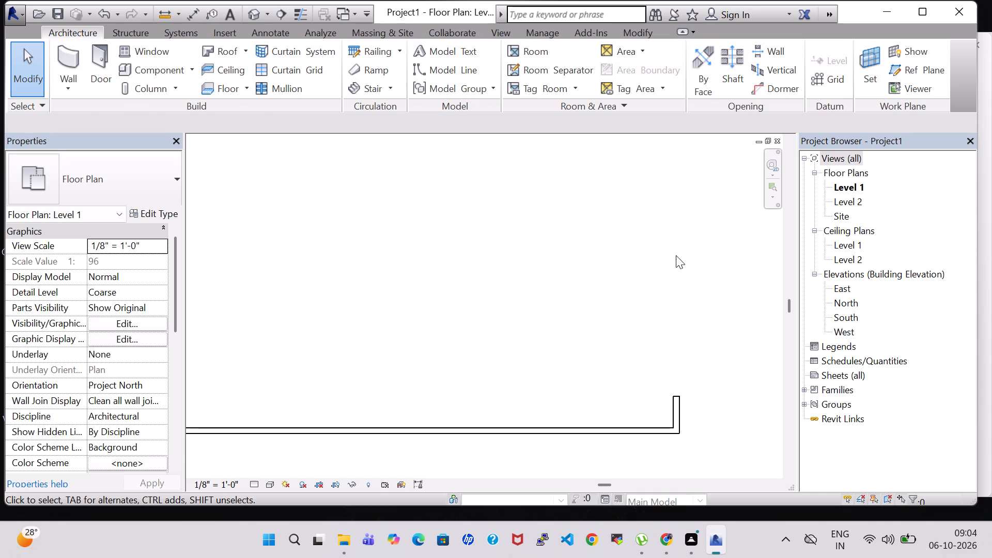
middle_drag(676, 254, 694, 376)
scroll(676, 254, up, 1)
scroll(695, 354, down, 4)
scroll(687, 307, down, 2)
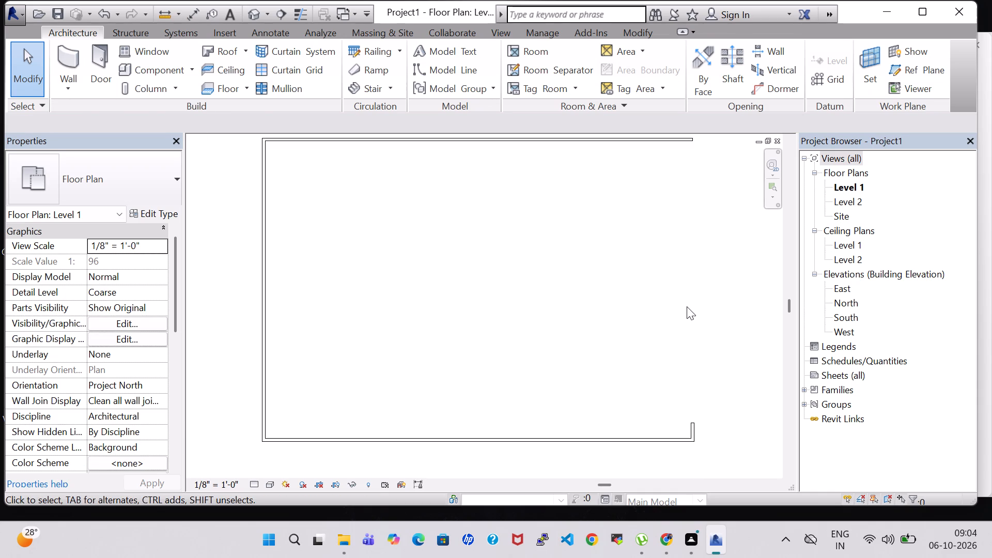
scroll(687, 306, down, 1)
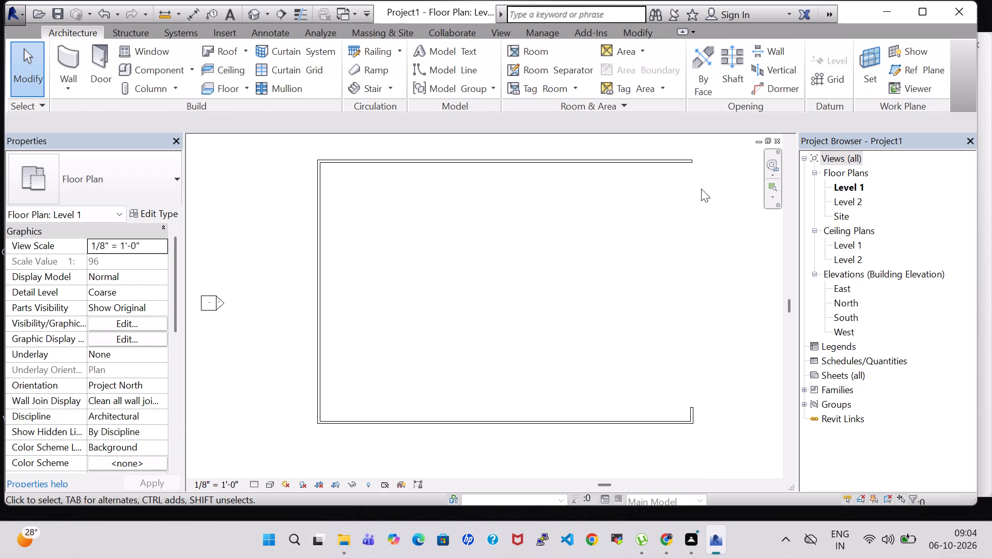
text(wa)
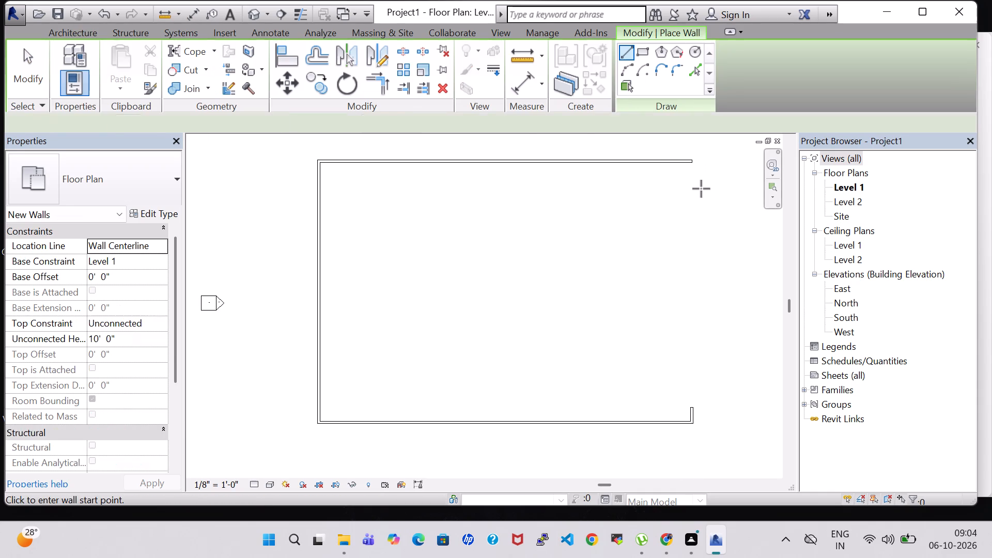
click(692, 163)
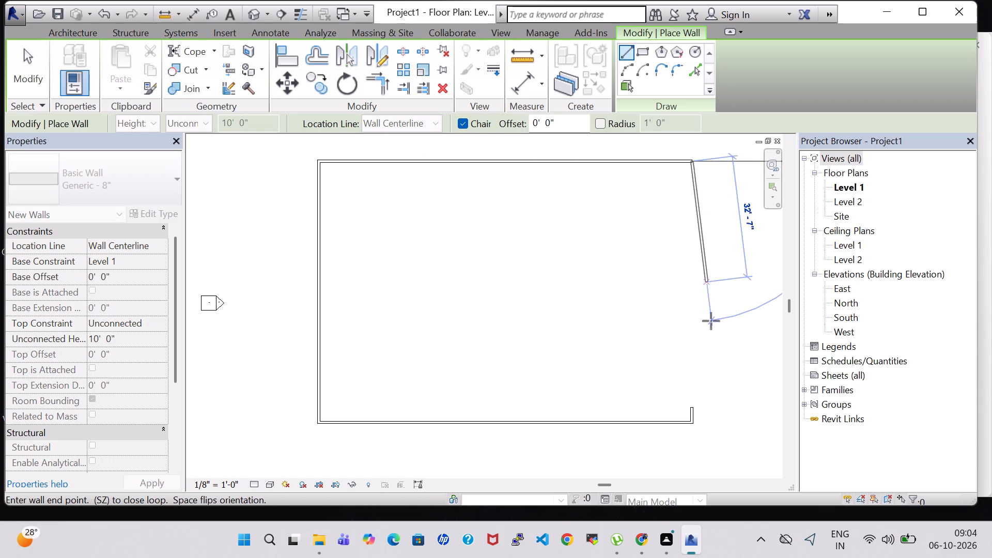
click(691, 422)
click(962, 426)
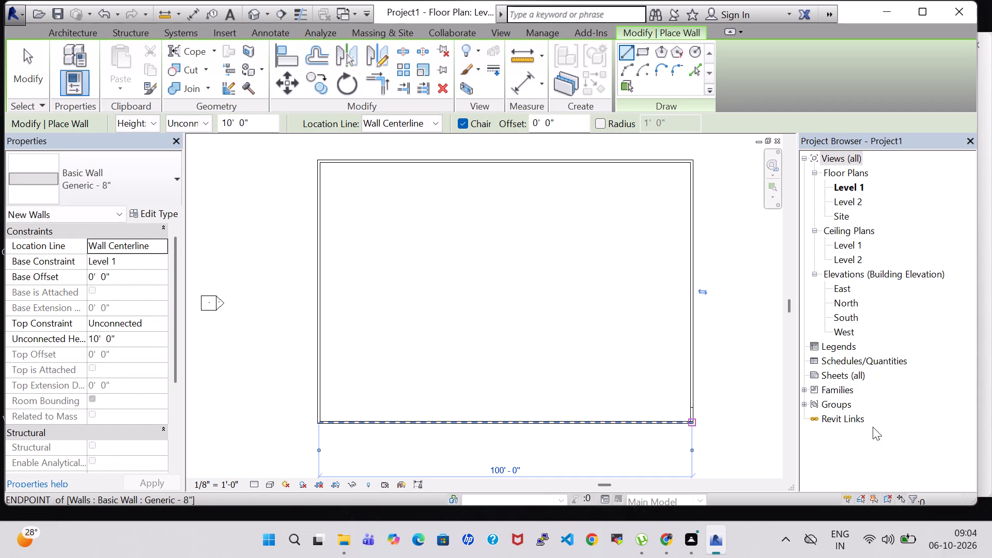
key(Escape)
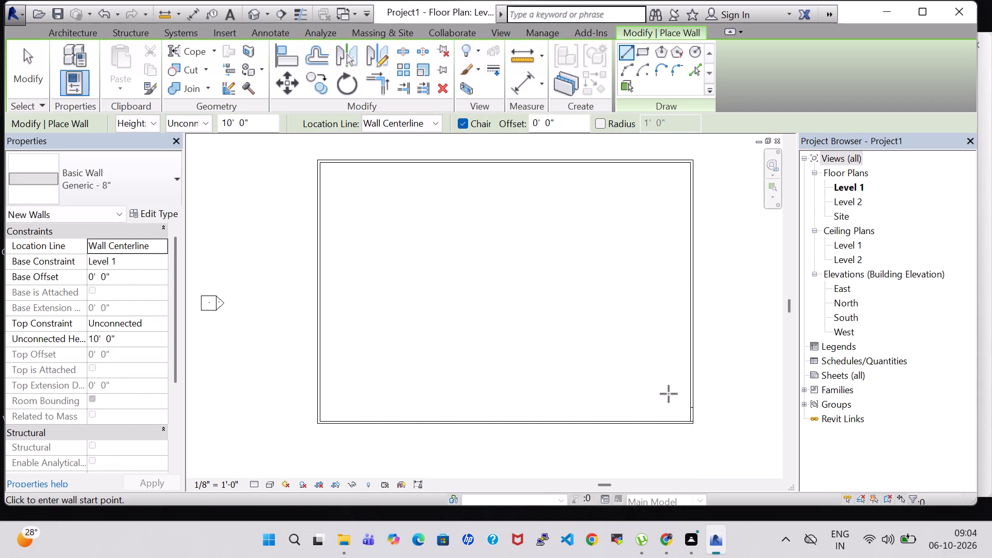
key(Escape)
Delete the short 4' wall segment overlapping the east wall at the southeast corner.
click(695, 412)
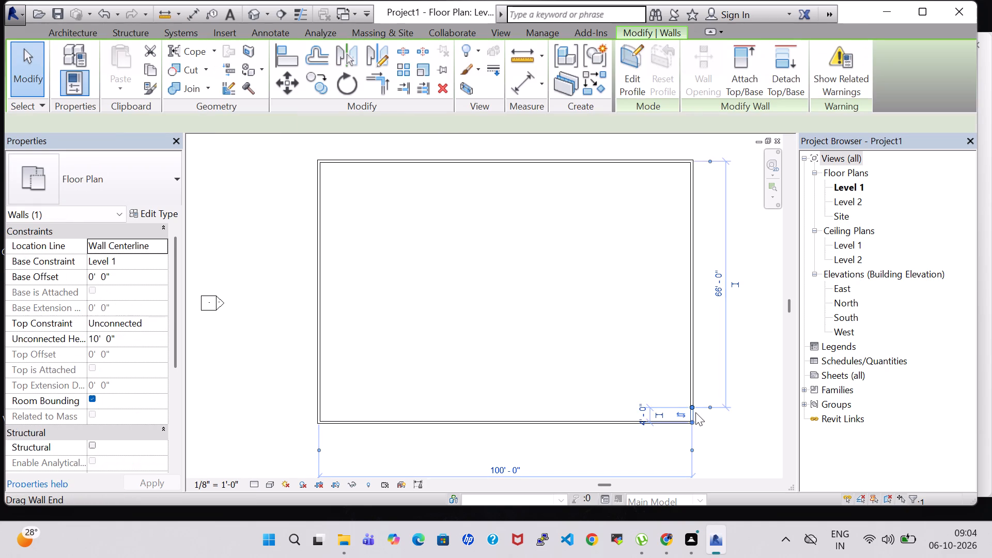
key(Delete)
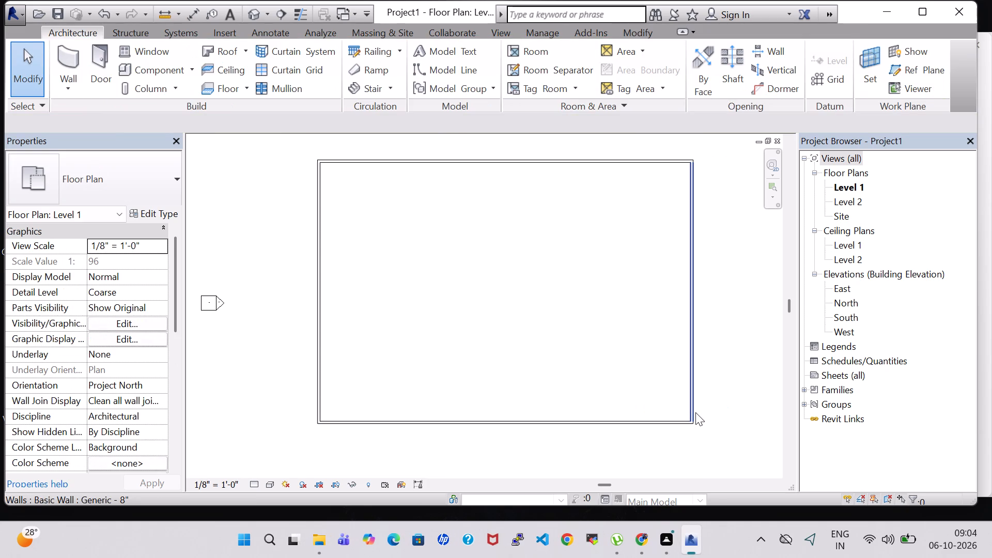
click(615, 307)
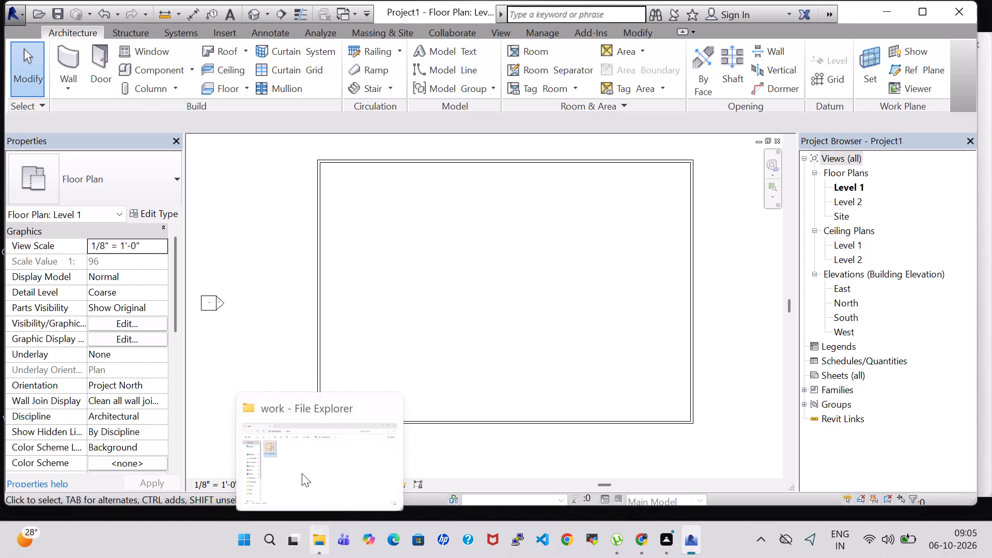
Switch to File Explorer and open the image in the work folder.
click(301, 471)
double_click(174, 147)
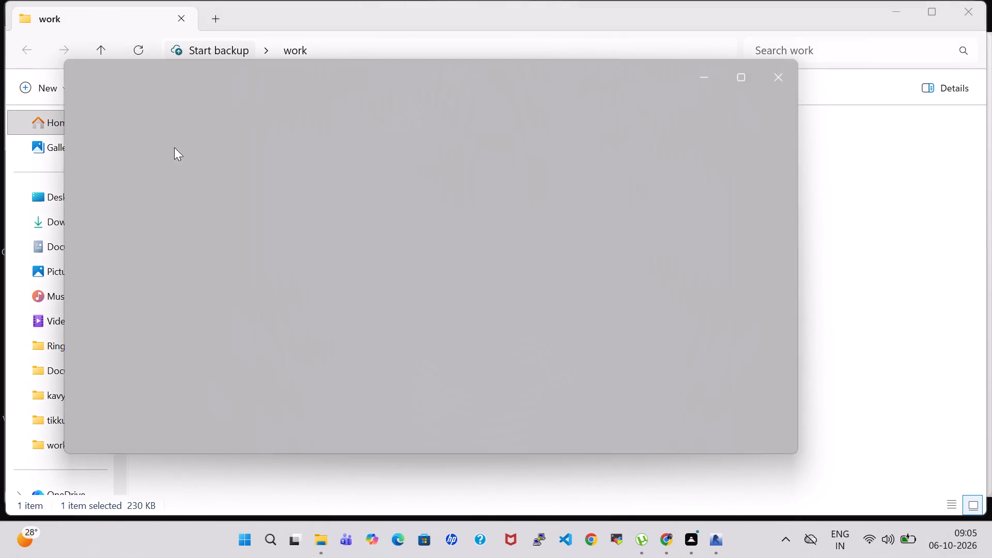
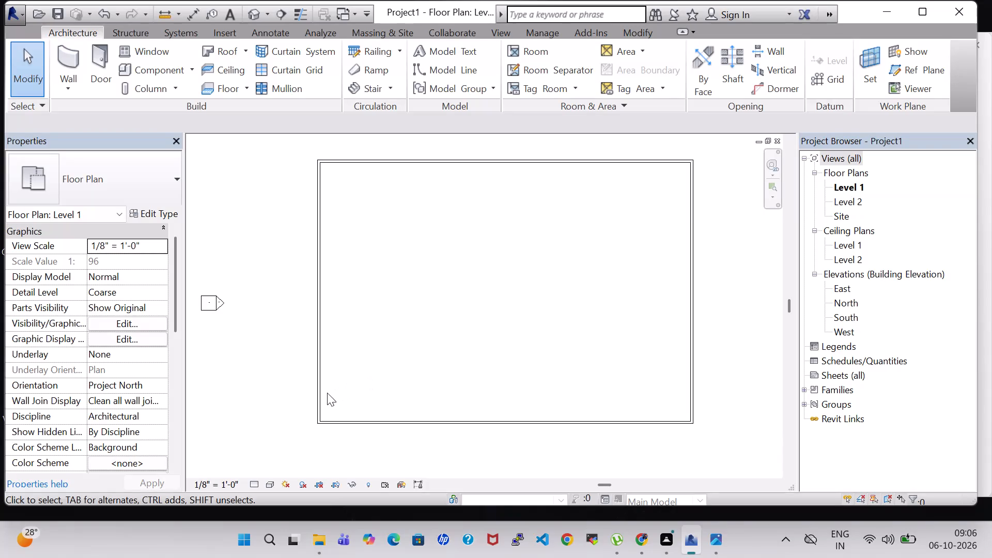
Draw two Generic - 8" walls enclosing a room about 25' by 25' in the building's southwest corner.
click(57, 60)
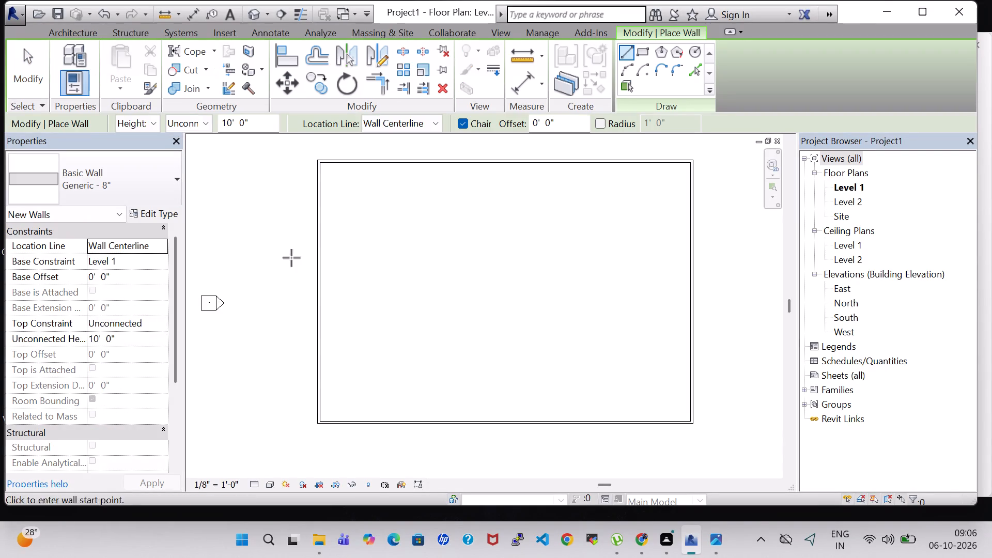
click(317, 329)
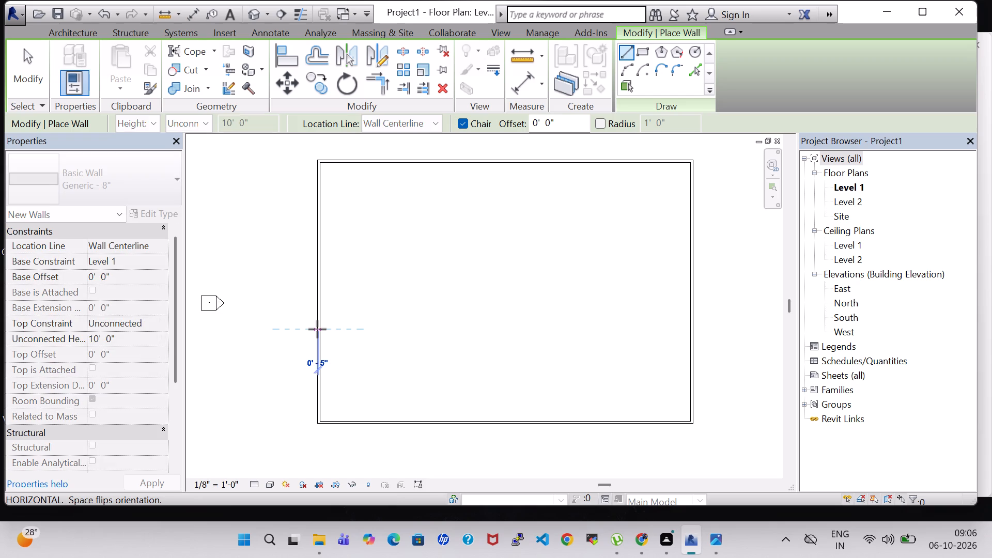
click(412, 329)
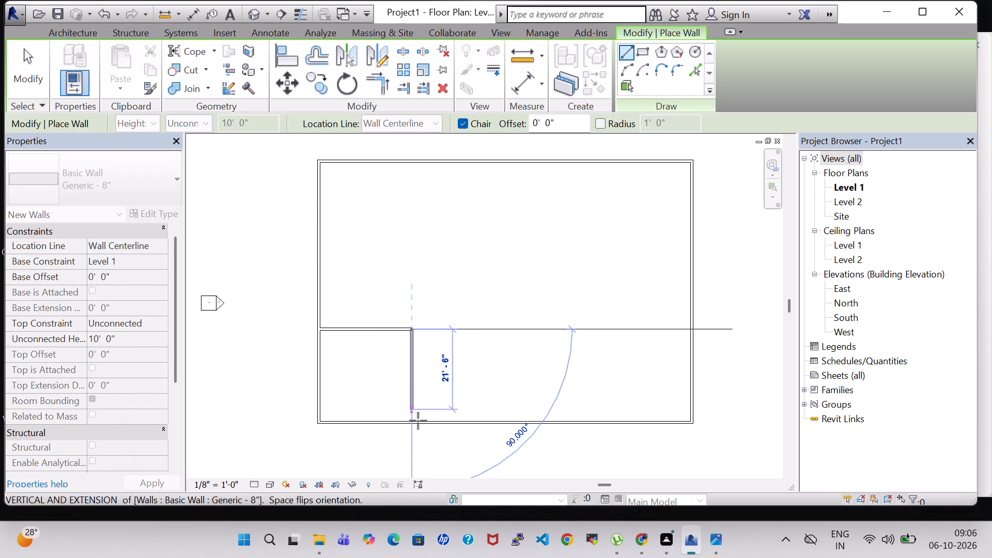
click(416, 424)
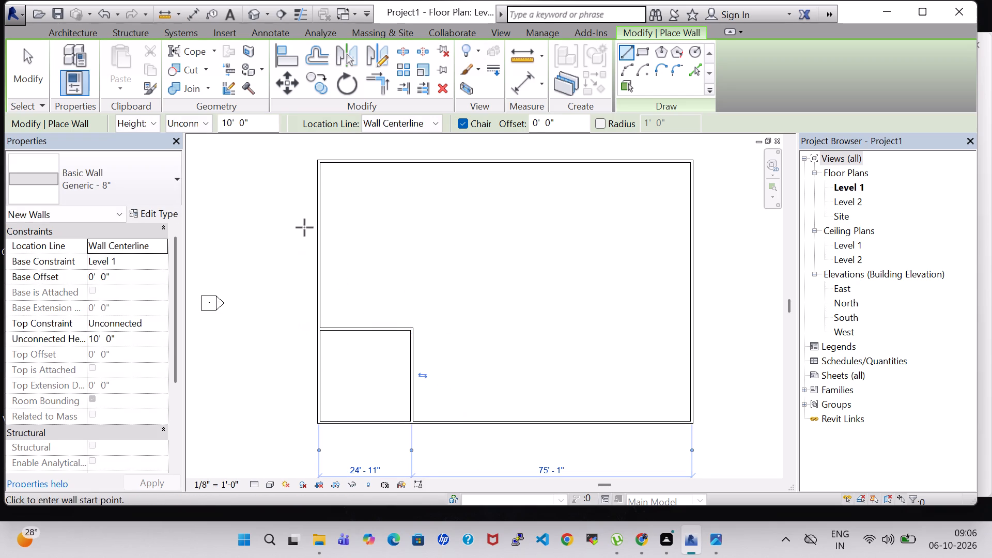
Enclose a second west-side room directly north of the southwest room, about 25' wide and 27' deep.
click(317, 228)
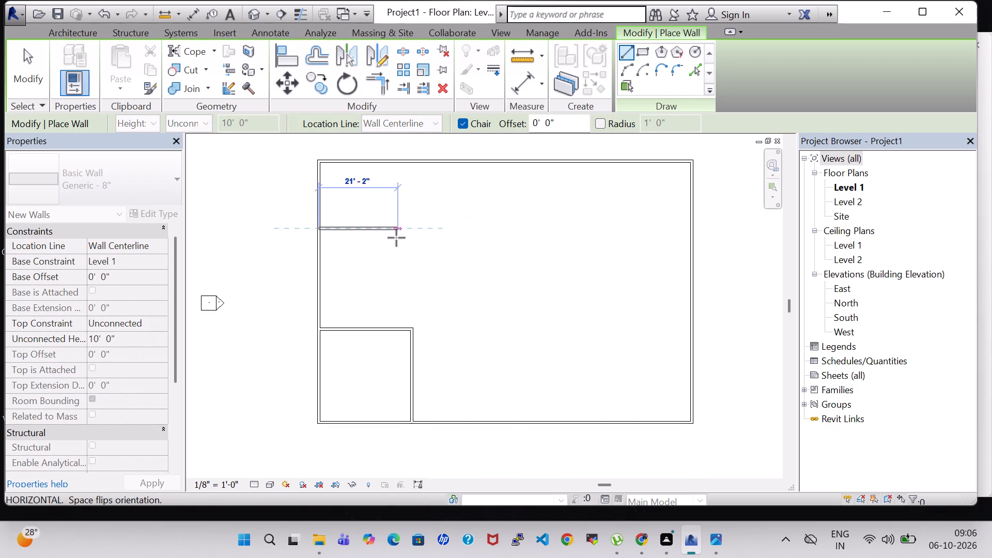
click(414, 234)
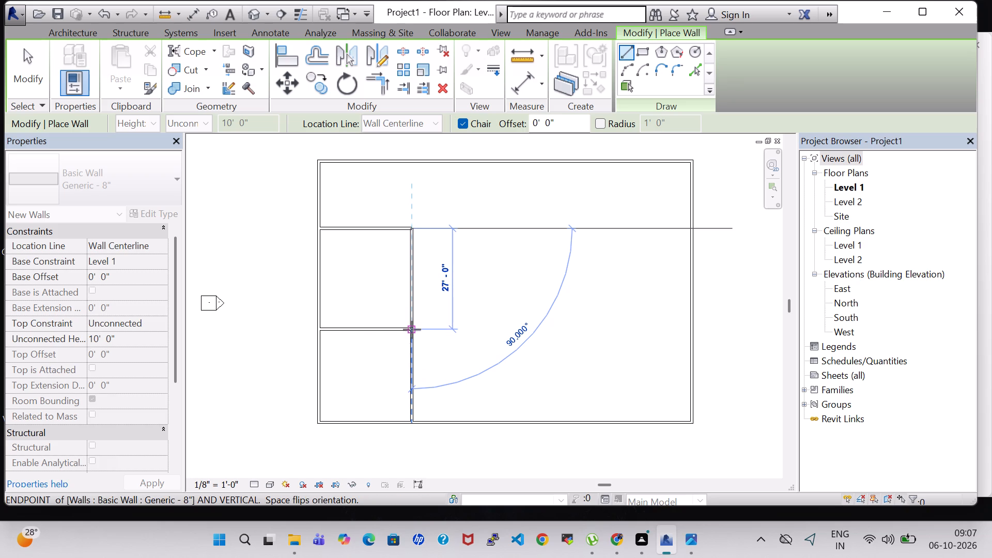
click(412, 330)
key(Escape)
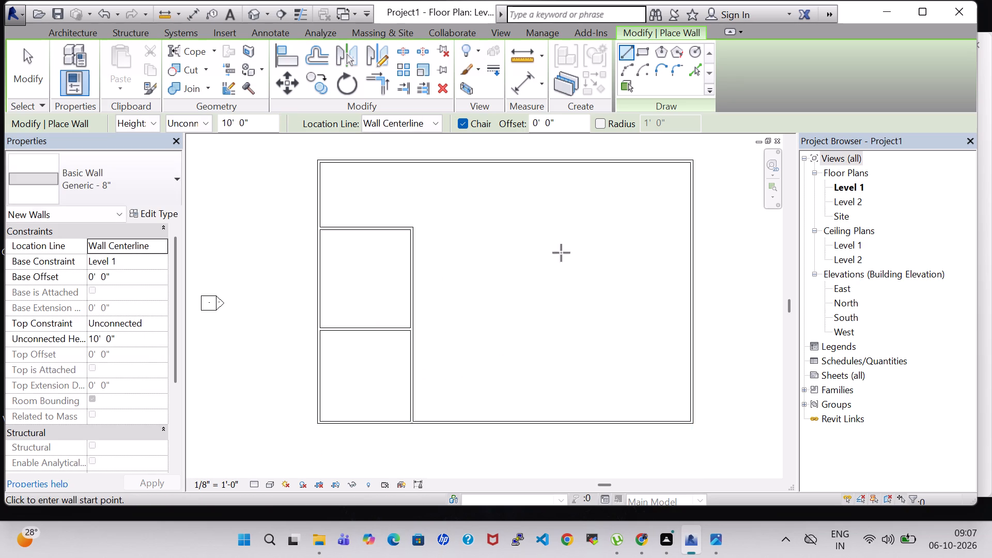
Draw two walls enclosing a northeast corner room, about 21' wide and 25' deep.
click(614, 164)
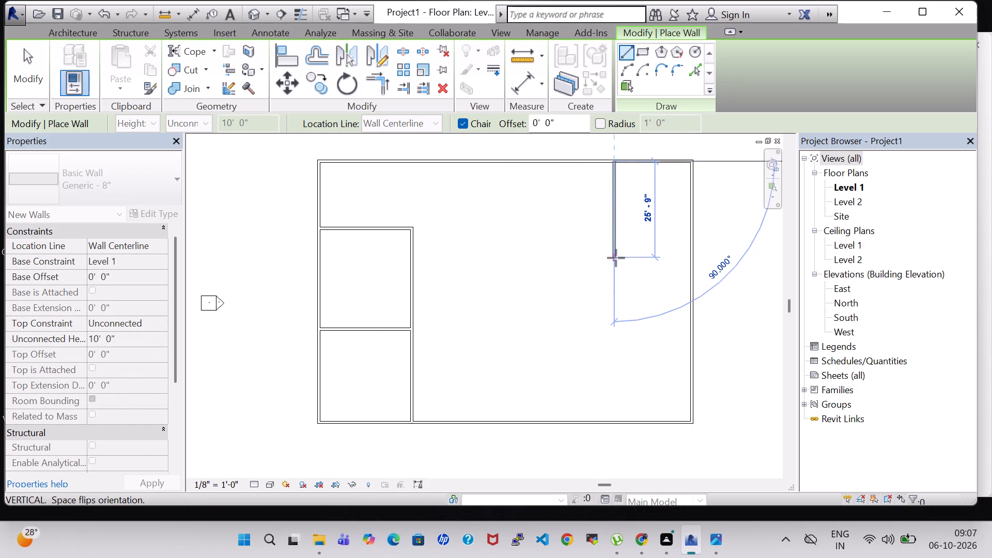
click(619, 254)
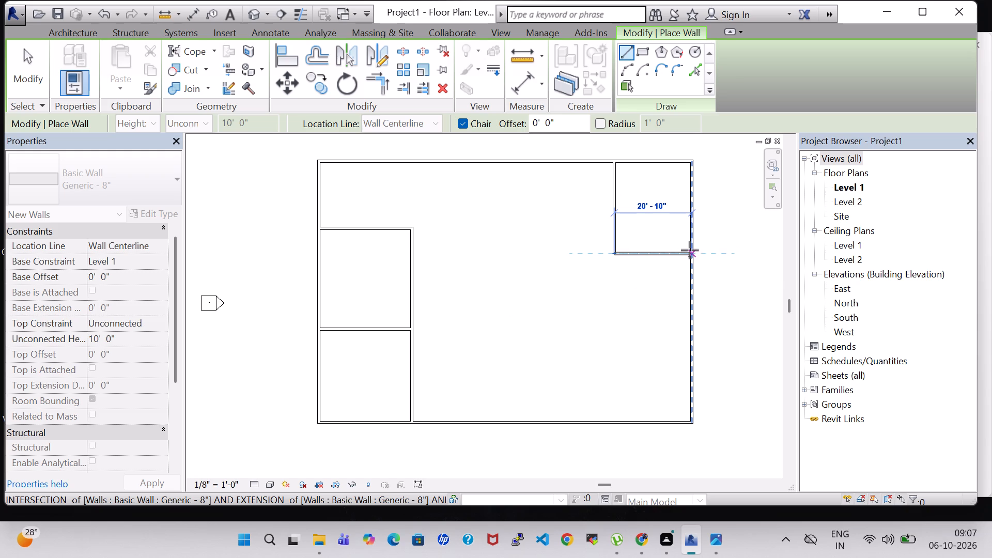
click(694, 250)
key(Escape)
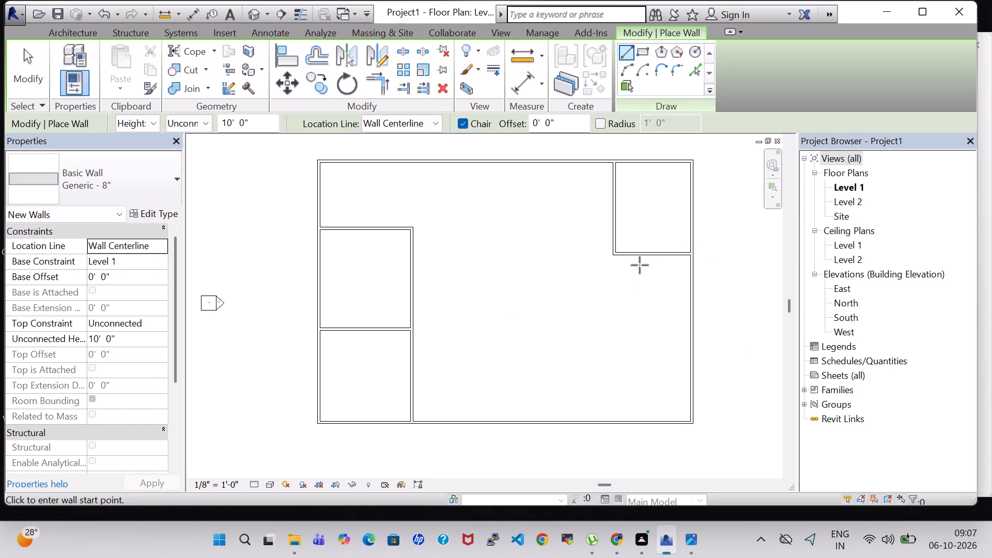
Enclose a second east-side room directly south of the northeast room, about 21' wide and 22' deep.
click(615, 256)
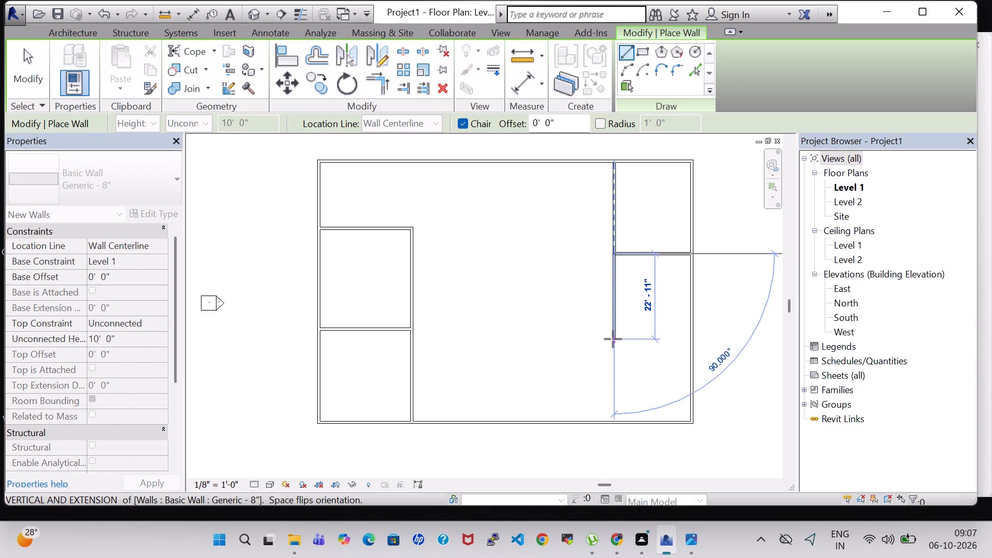
click(609, 337)
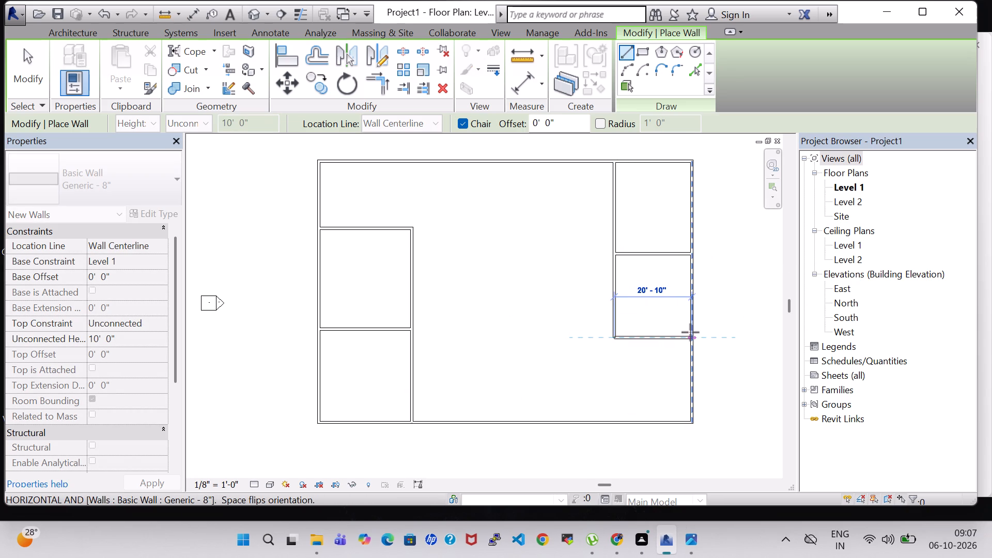
click(690, 332)
key(Escape)
key(Escape)
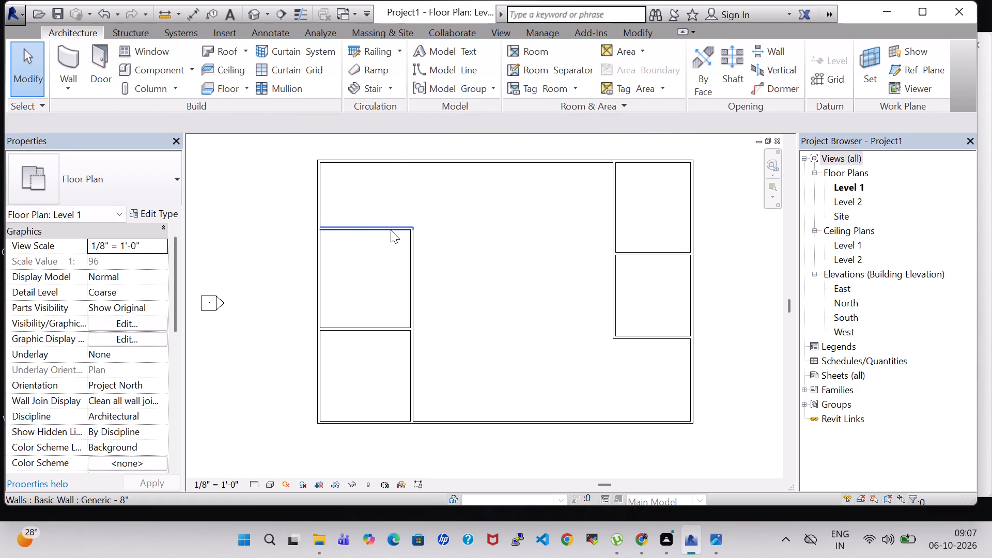
Set the structure layer thickness of the Generic - 8" wall type to 6" and apply it.
click(412, 262)
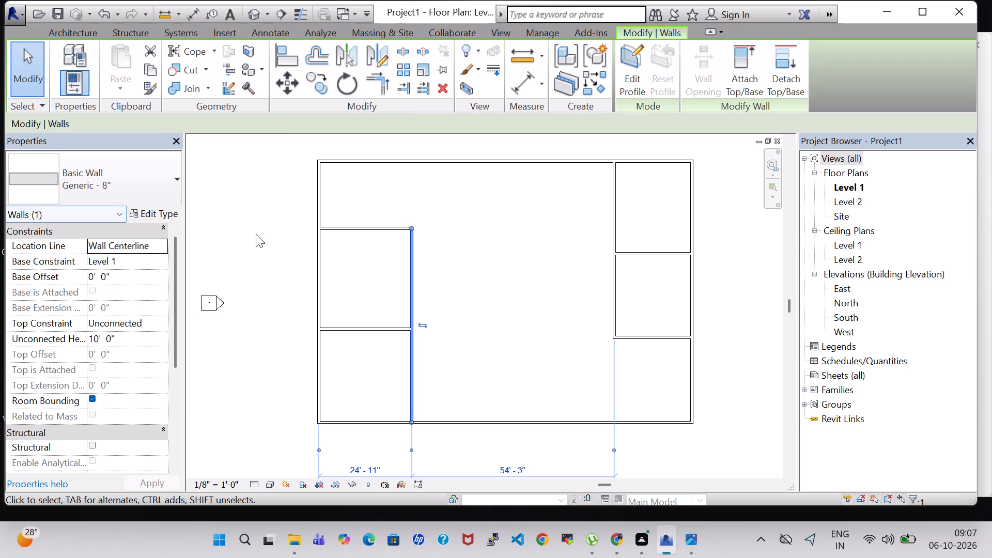
click(145, 210)
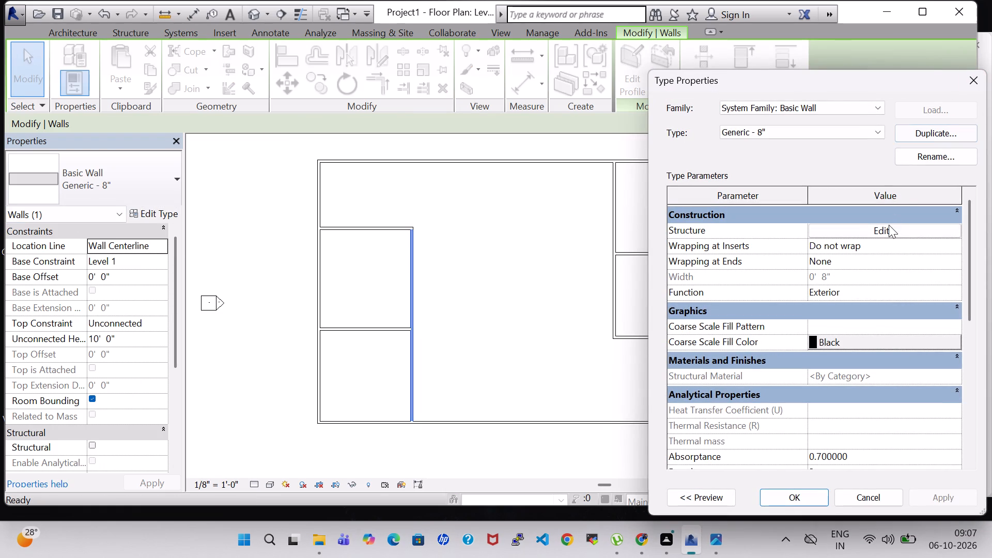
click(894, 231)
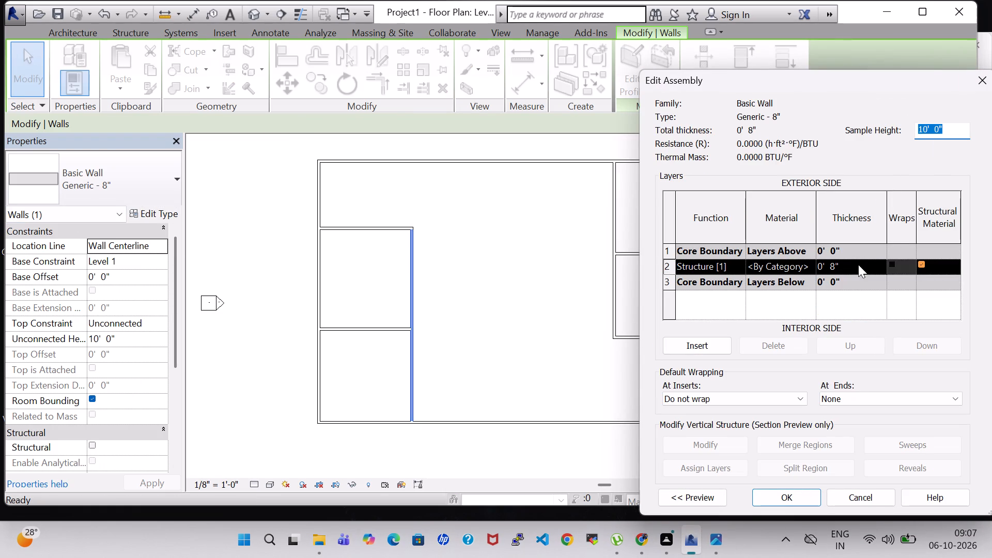
click(875, 264)
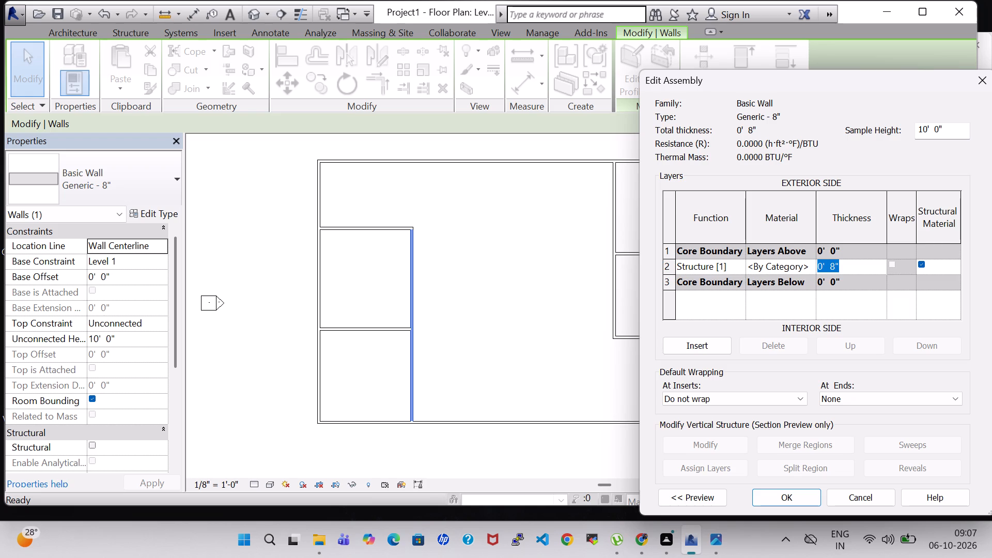
click(833, 268)
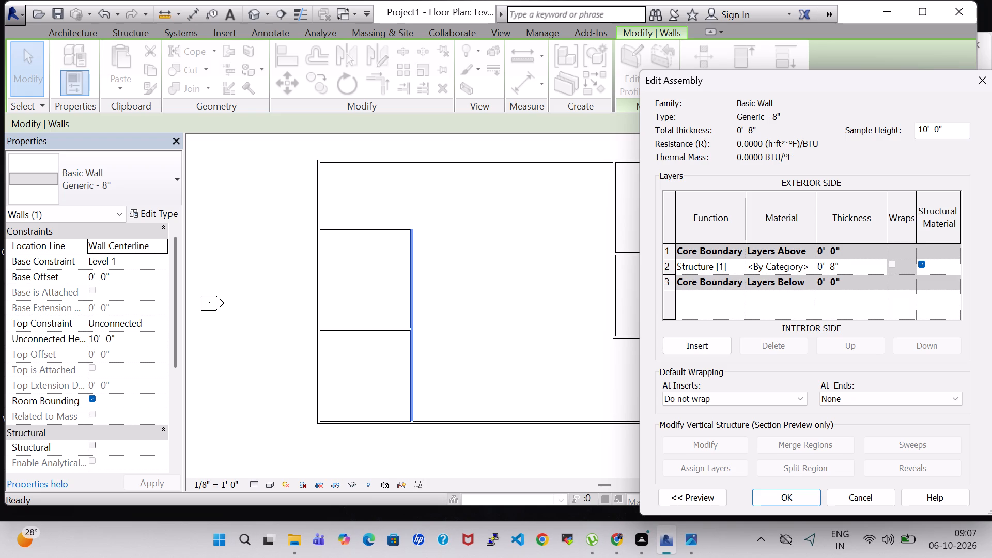
key(BackSpace)
key(6)
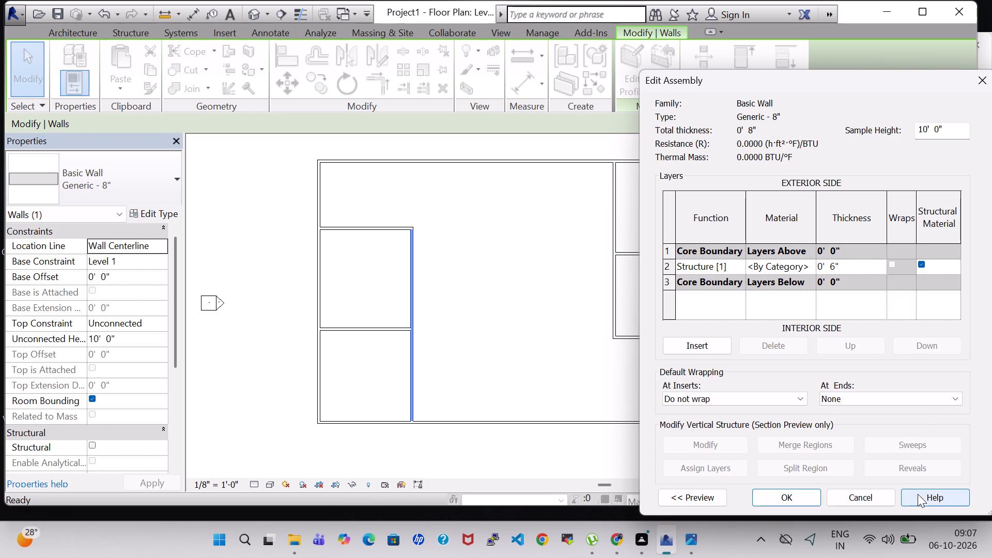
click(800, 498)
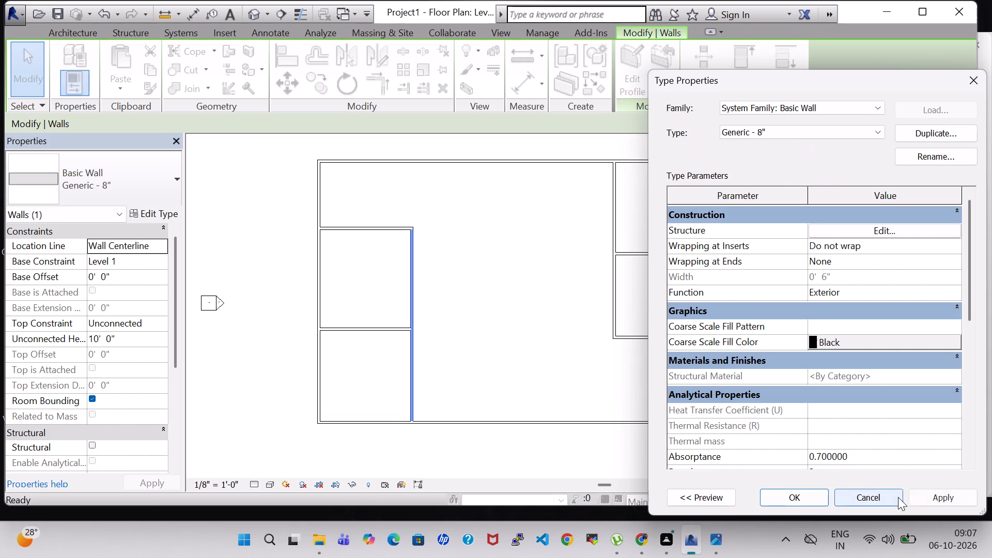
click(932, 493)
click(500, 361)
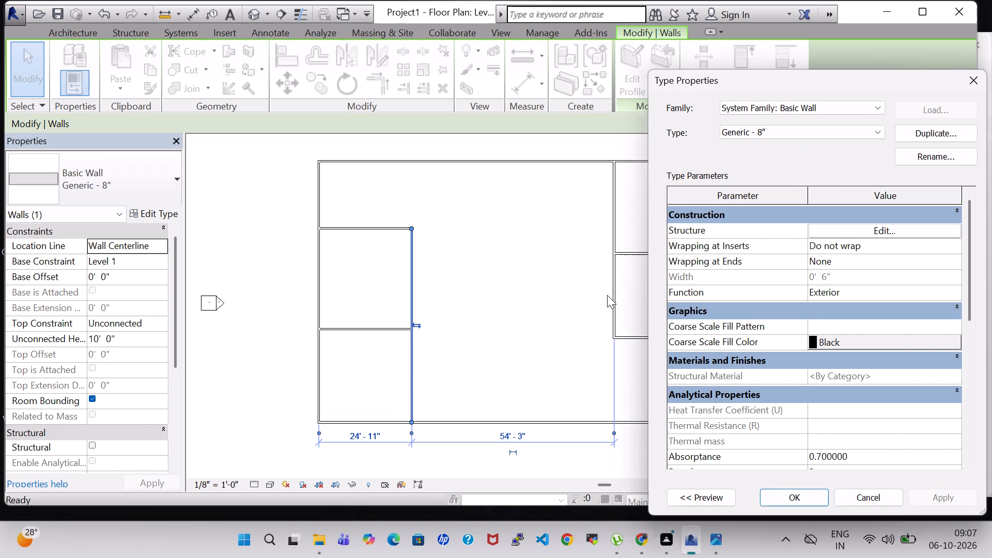
click(811, 492)
Check the type properties of the long north-south partition wall beside the east rooms.
click(616, 275)
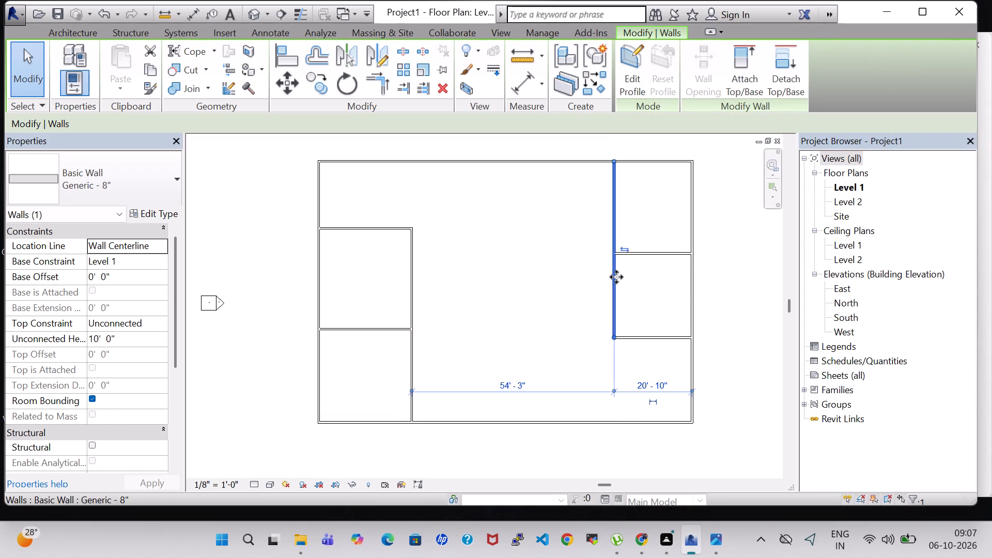
click(152, 218)
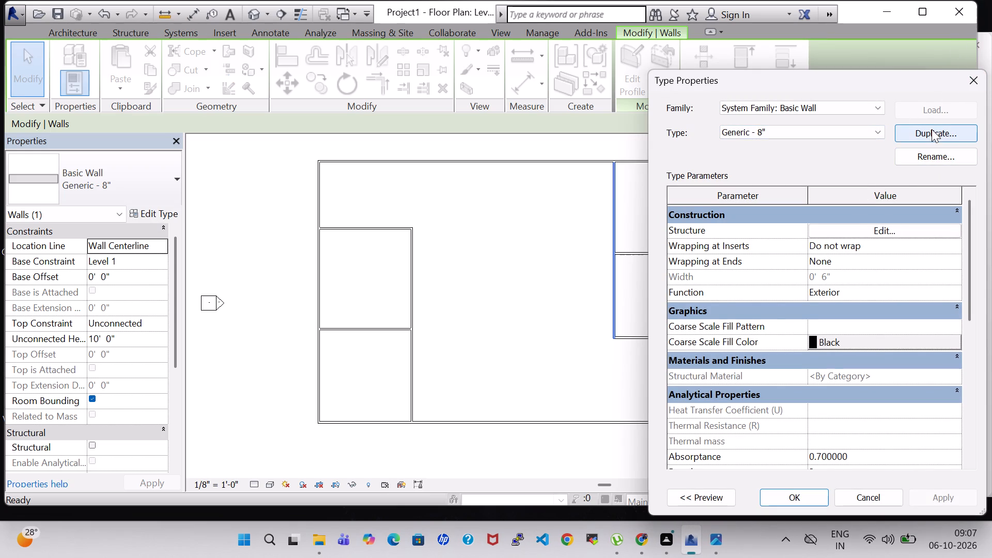
click(967, 88)
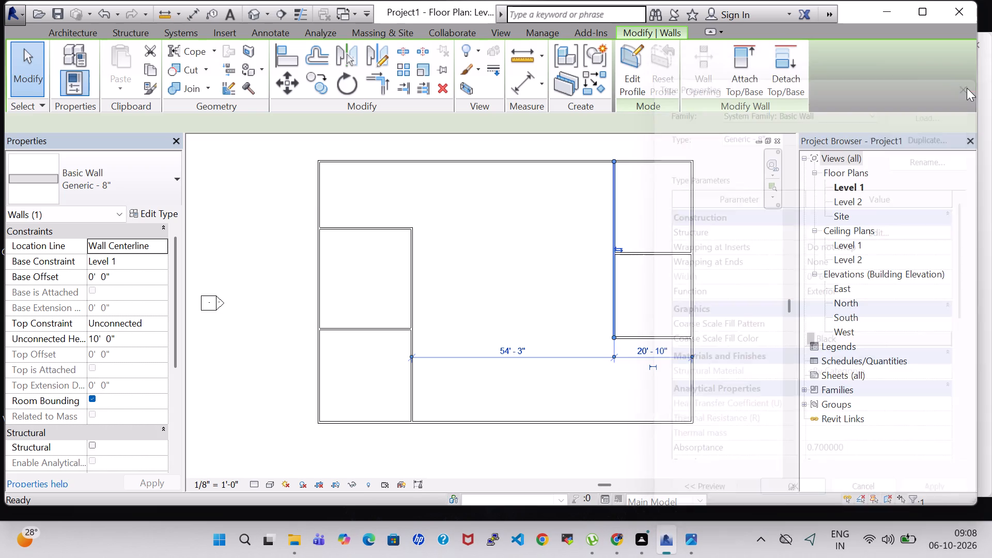
click(760, 327)
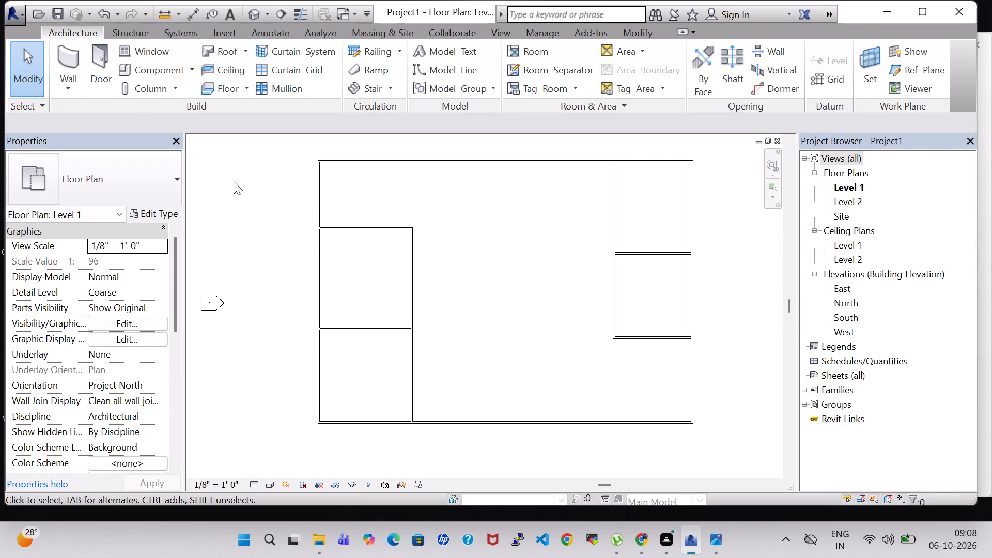
Extend the east rooms' partition with a new wall from its south end straight down to the bottom exterior wall.
click(74, 57)
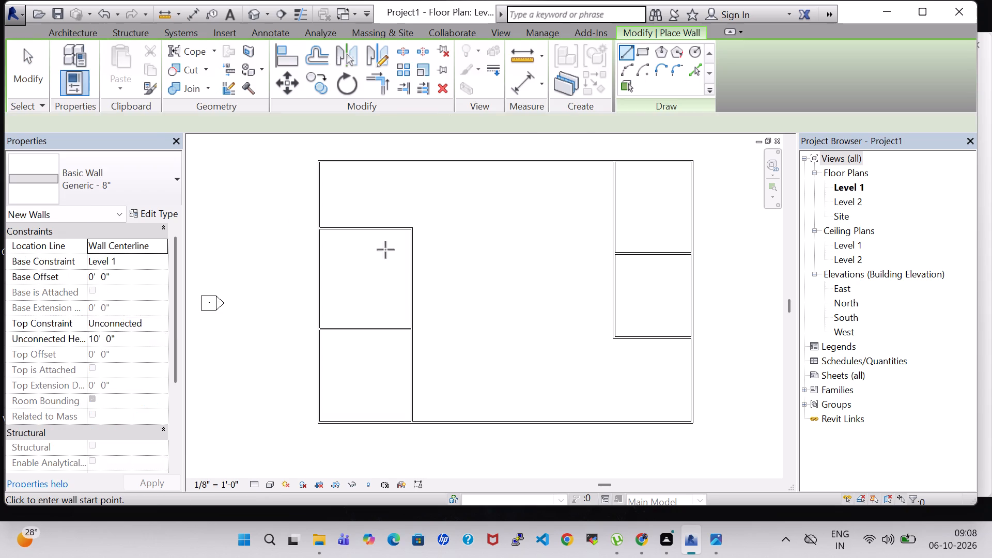
click(614, 340)
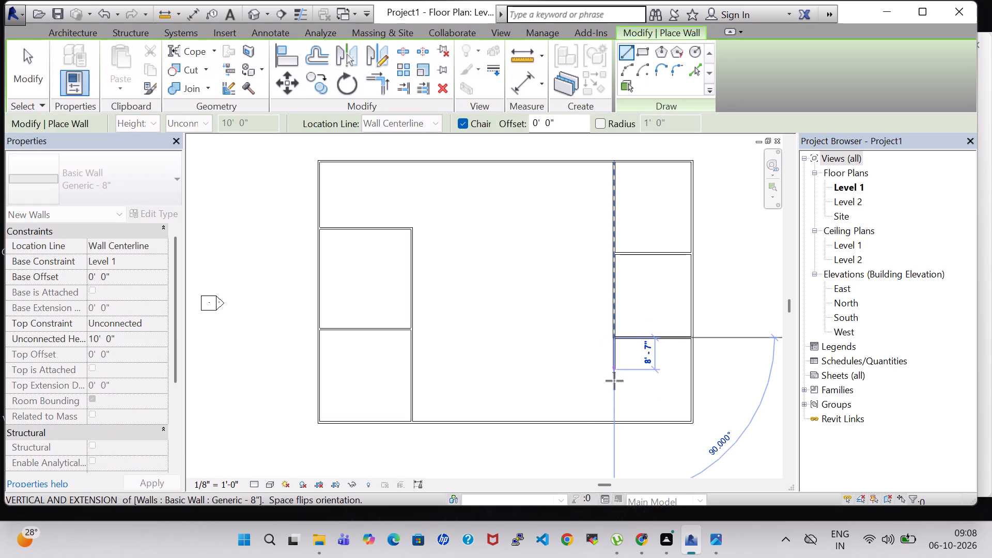
click(614, 423)
key(Escape)
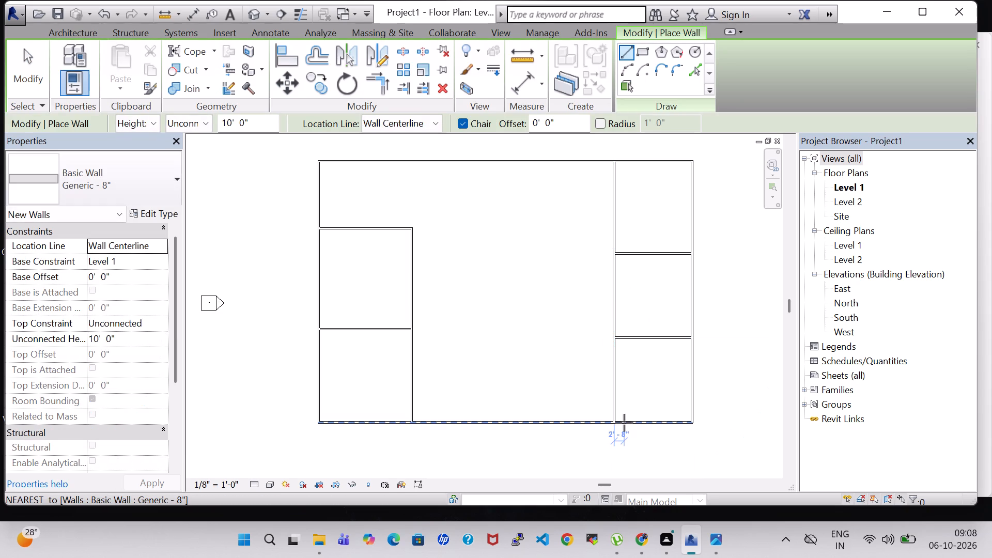
key(Escape)
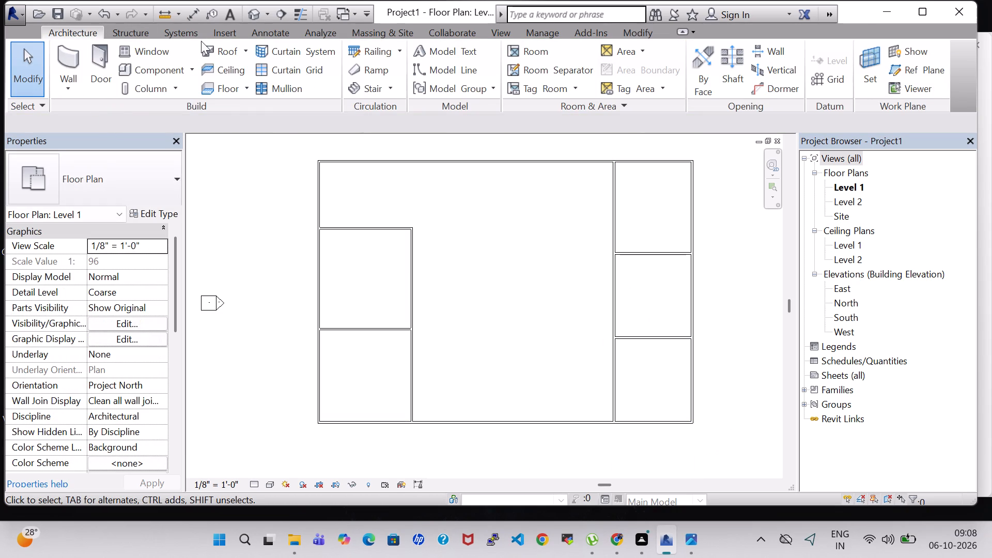
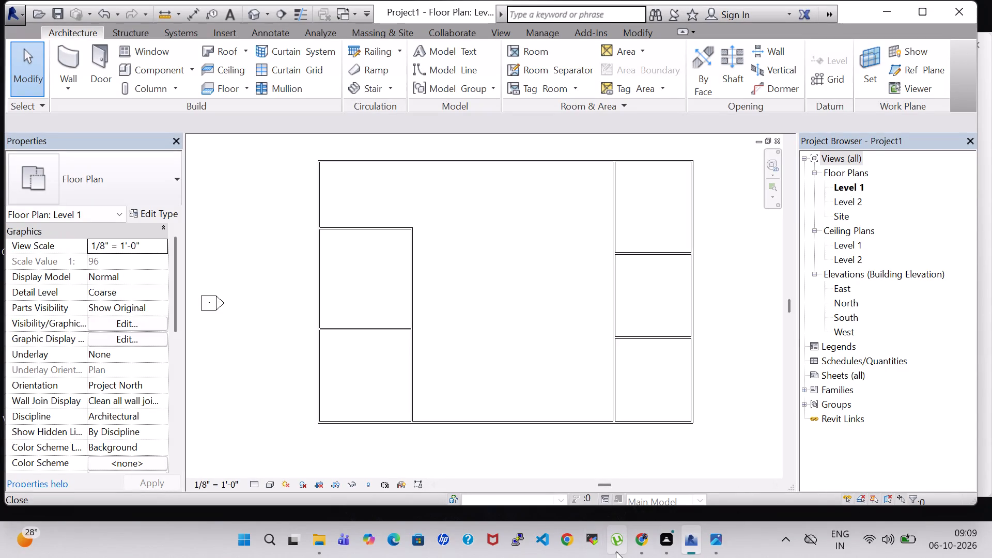
Switch to Google Chrome and open WhatsApp Web in a new browser tab.
click(639, 547)
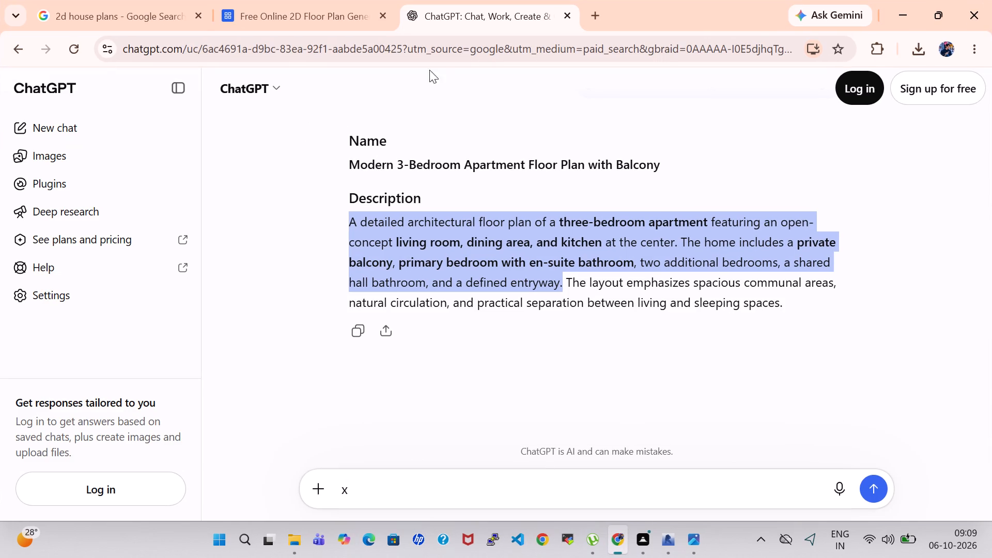
click(596, 8)
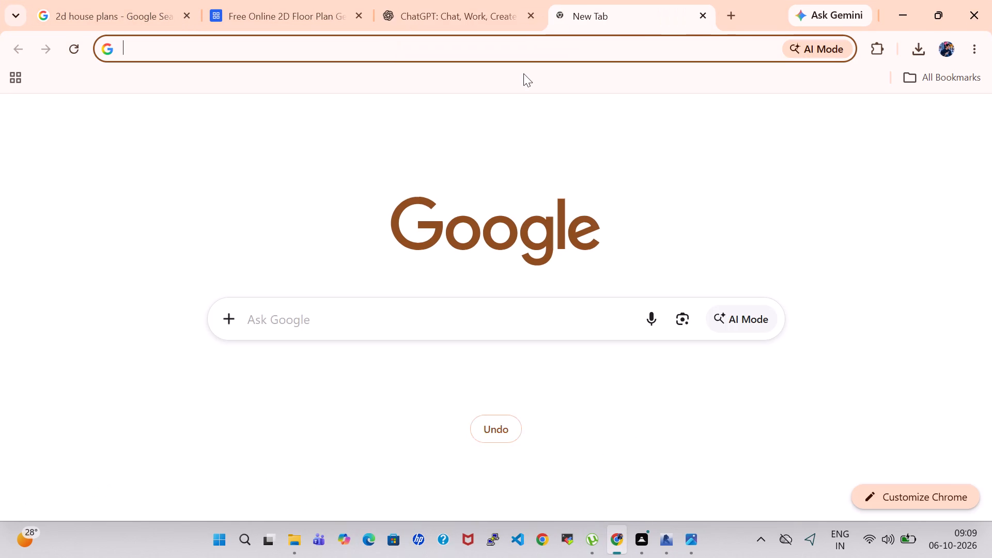
click(274, 444)
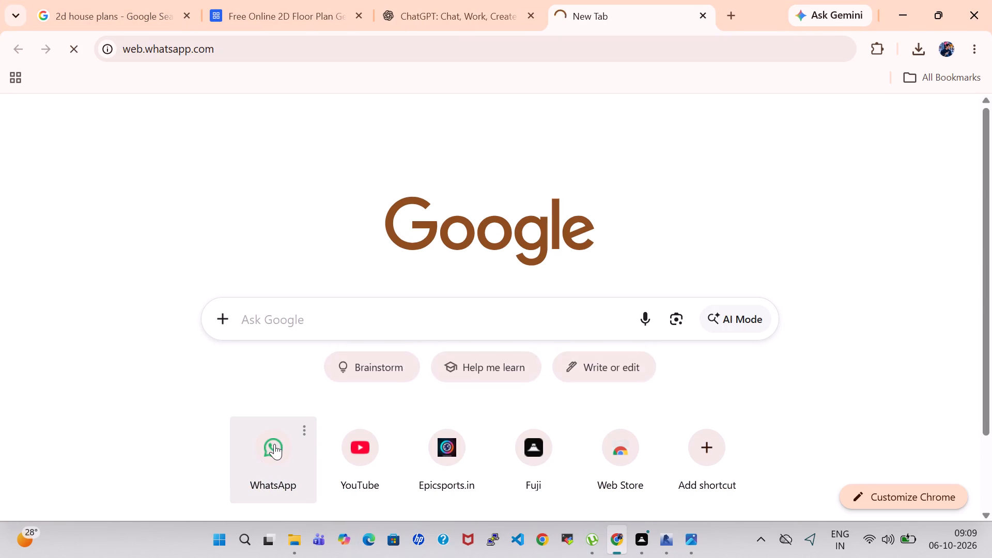
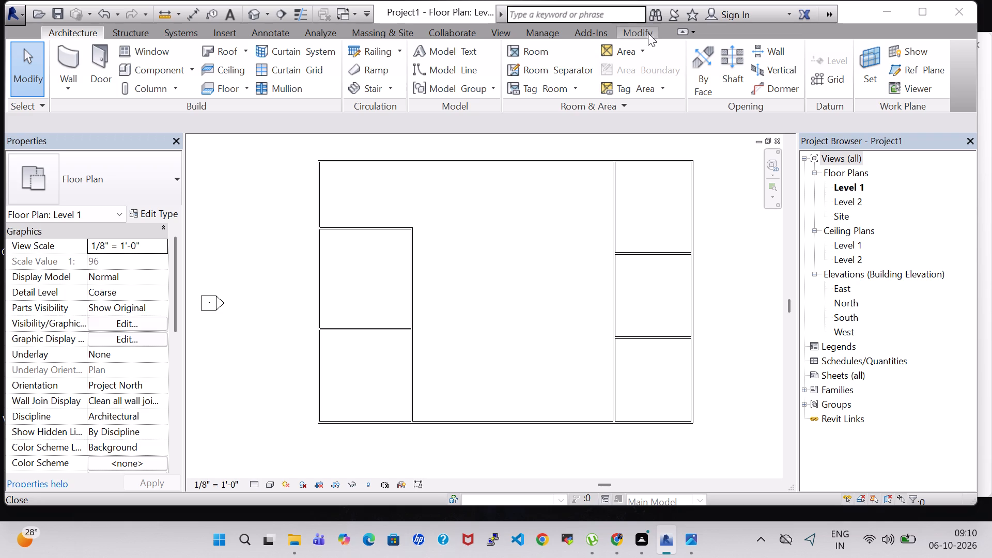
Load the Casement Dbl with Trim window family from the Windows folder of the US Imperial library.
click(140, 57)
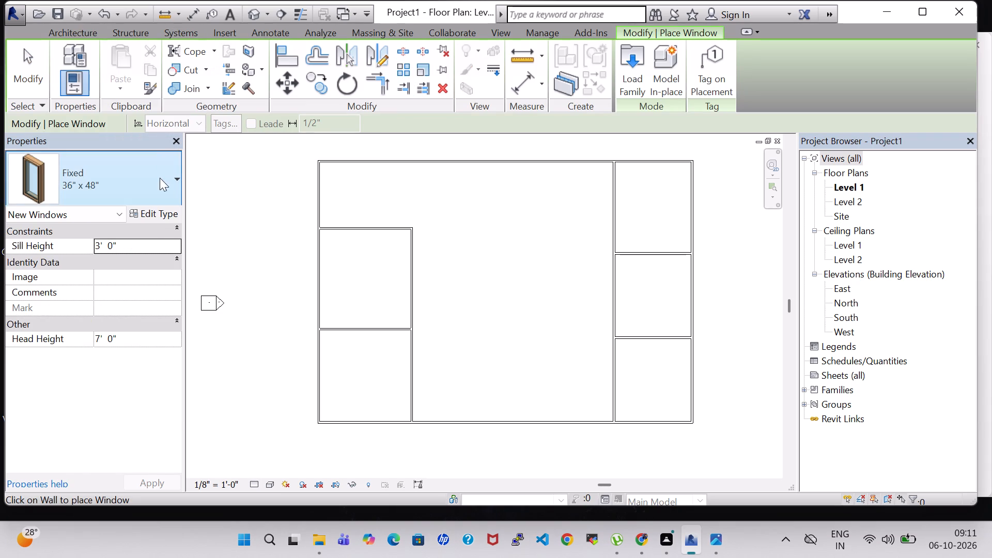
click(166, 180)
click(234, 219)
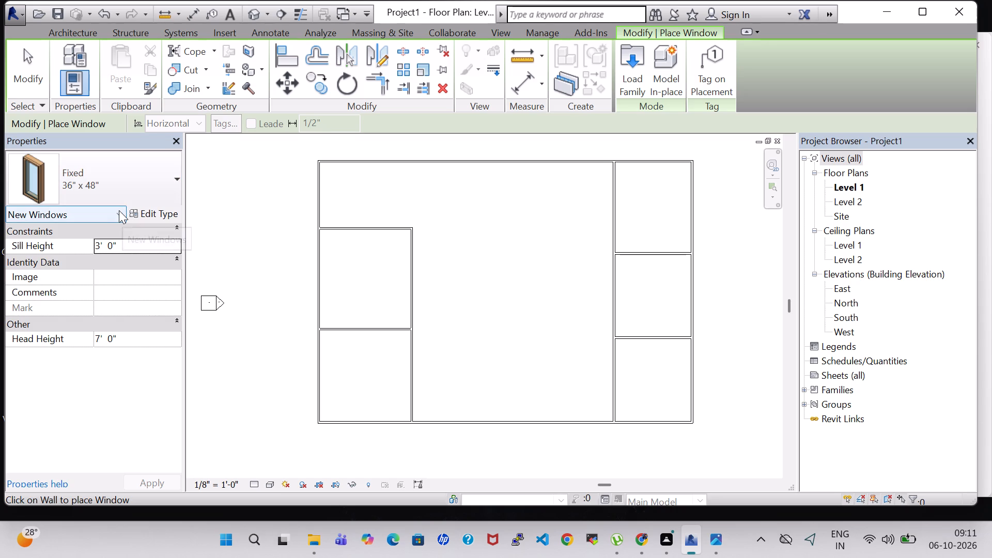
click(119, 210)
click(219, 202)
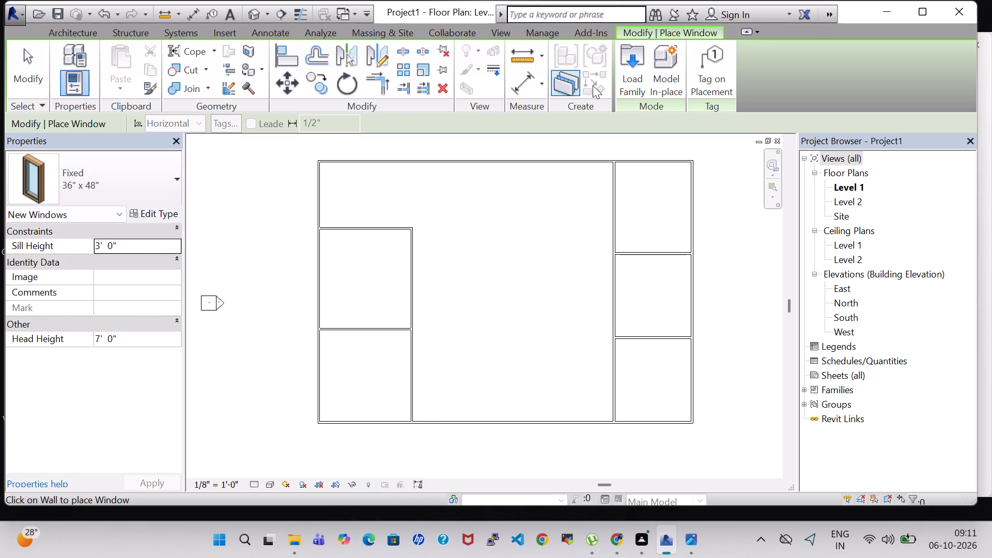
click(635, 81)
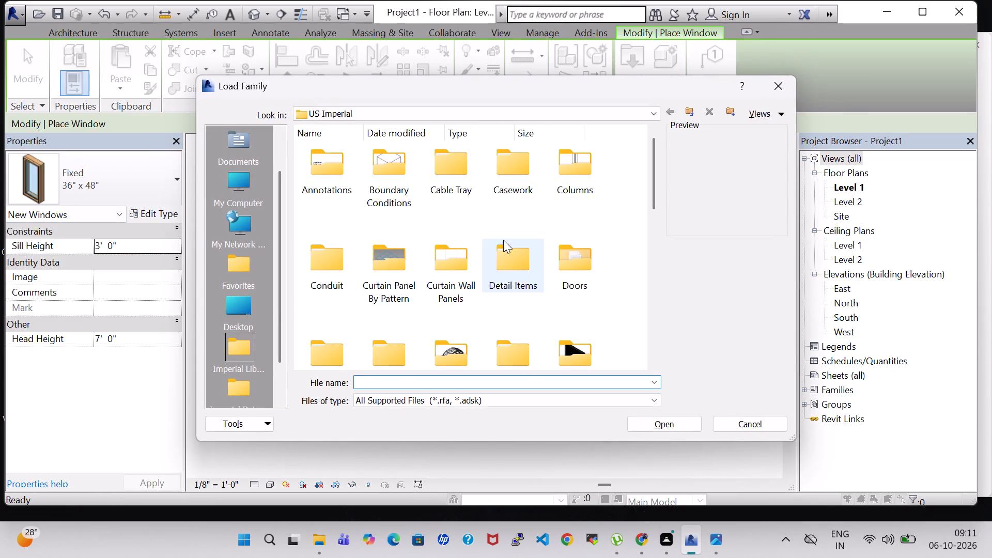
scroll(505, 194, down, 1)
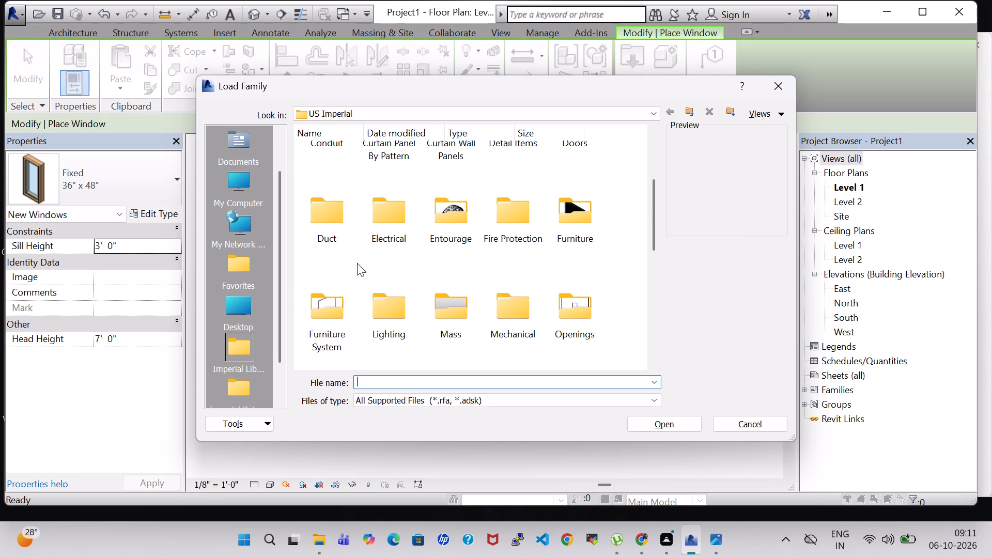
scroll(357, 263, up, 1)
click(409, 266)
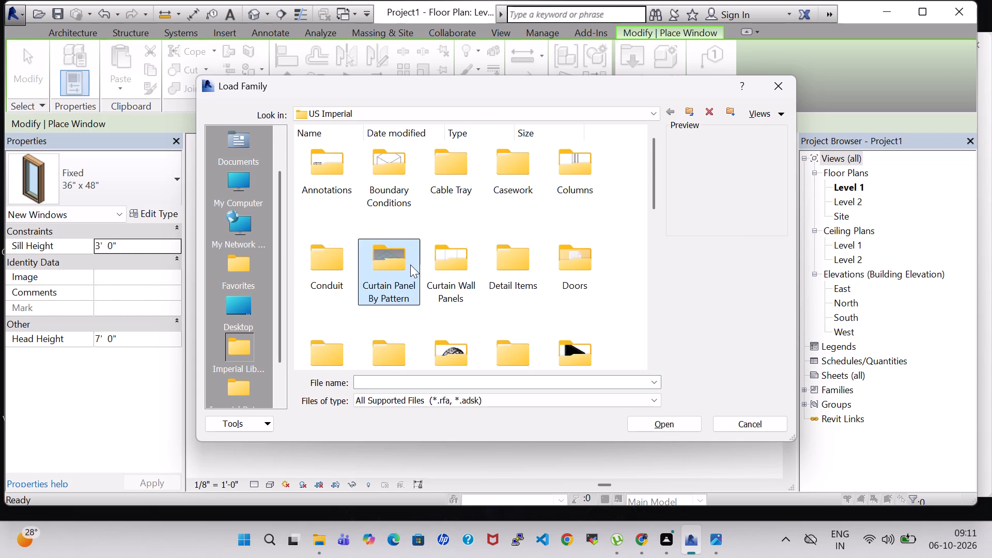
key(d)
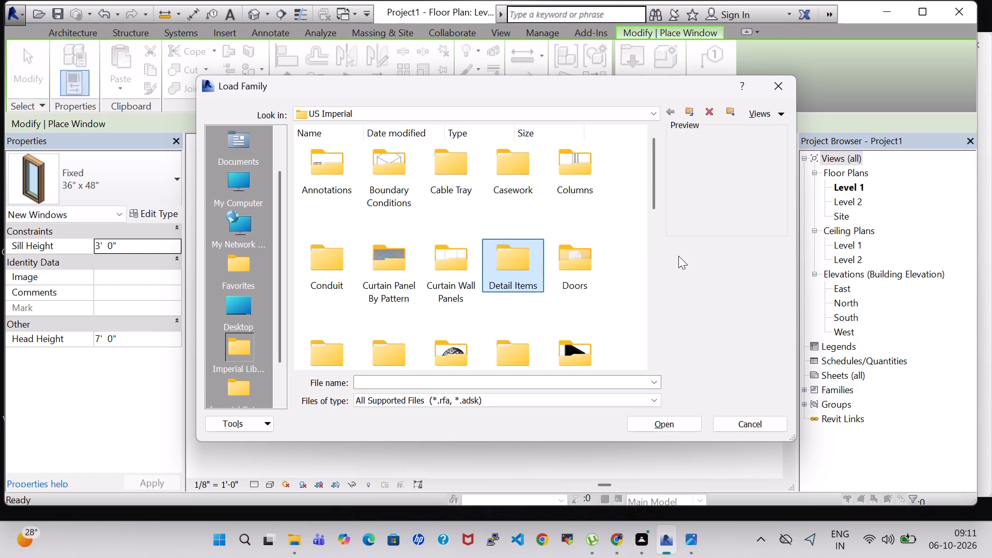
key(w)
double_click(481, 325)
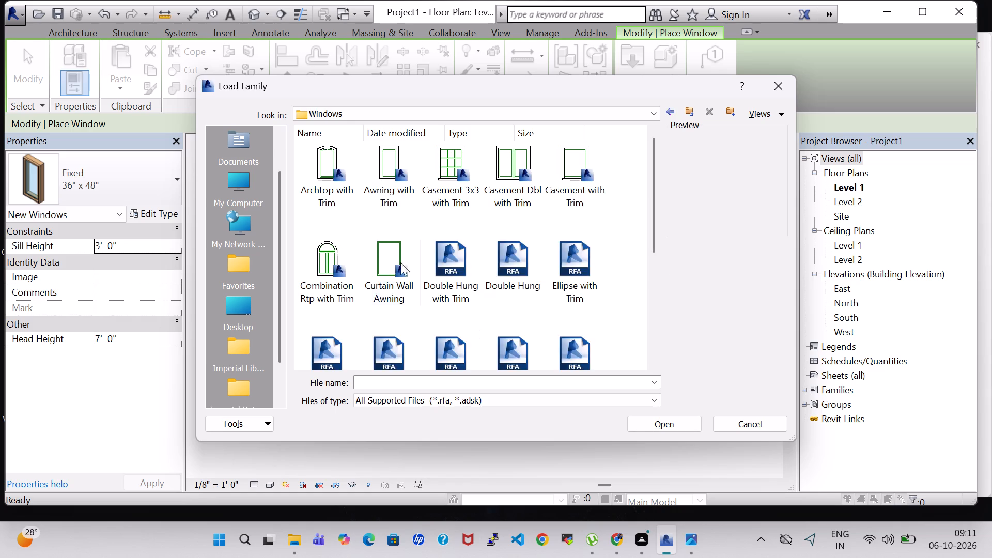
scroll(499, 202, down, 1)
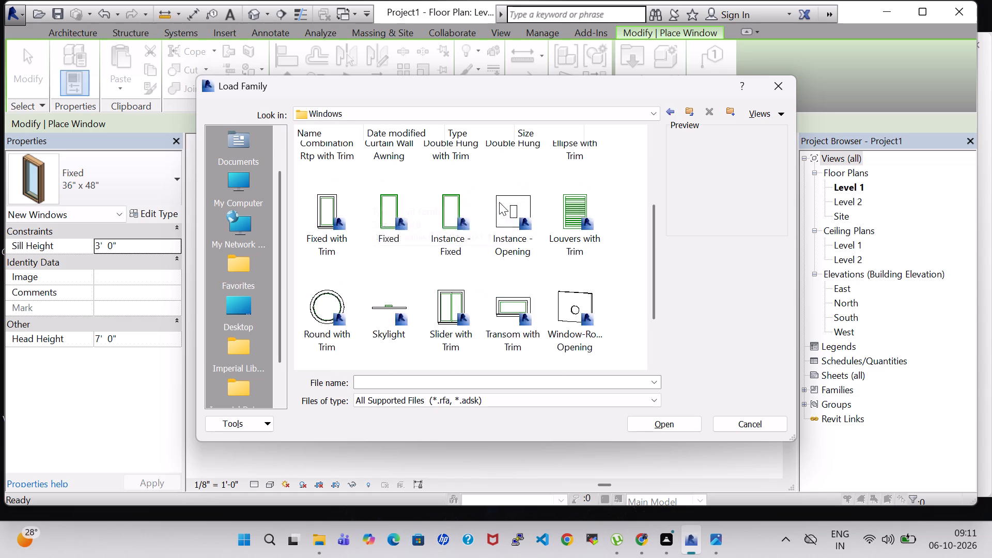
scroll(499, 202, up, 1)
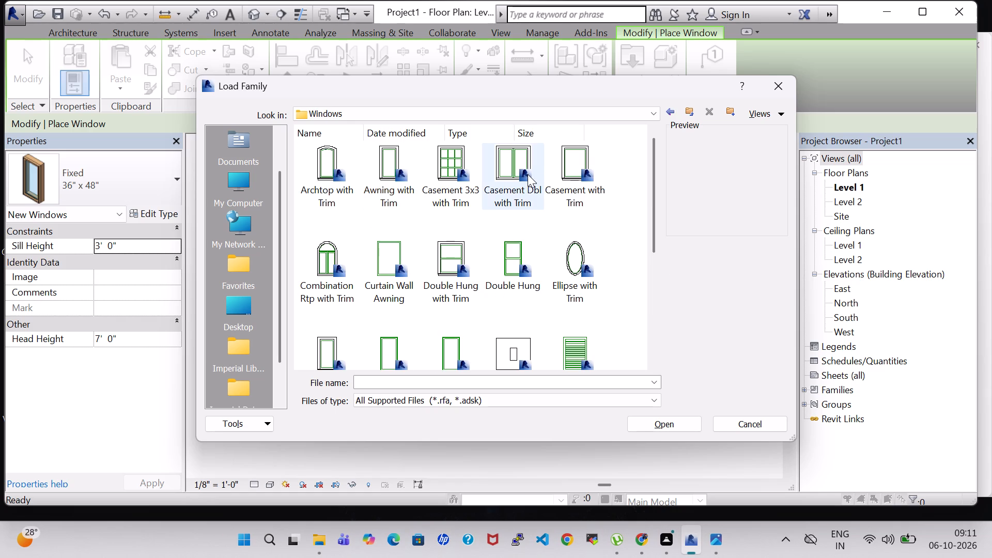
click(528, 174)
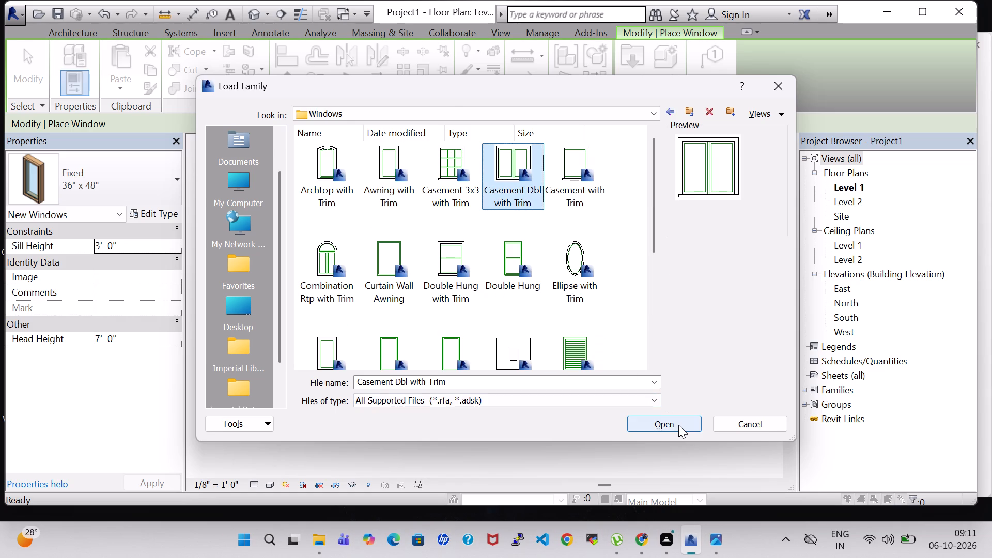
click(678, 425)
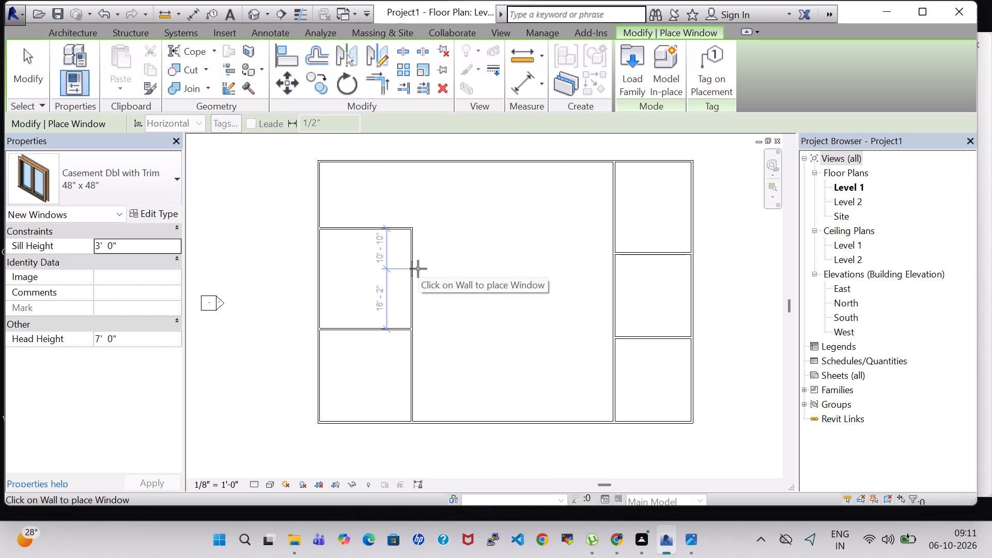
Place a 48" x 48" Casement Dbl with Trim window in the west rooms' northern wall, 10'-0" from the west exterior wall.
click(356, 229)
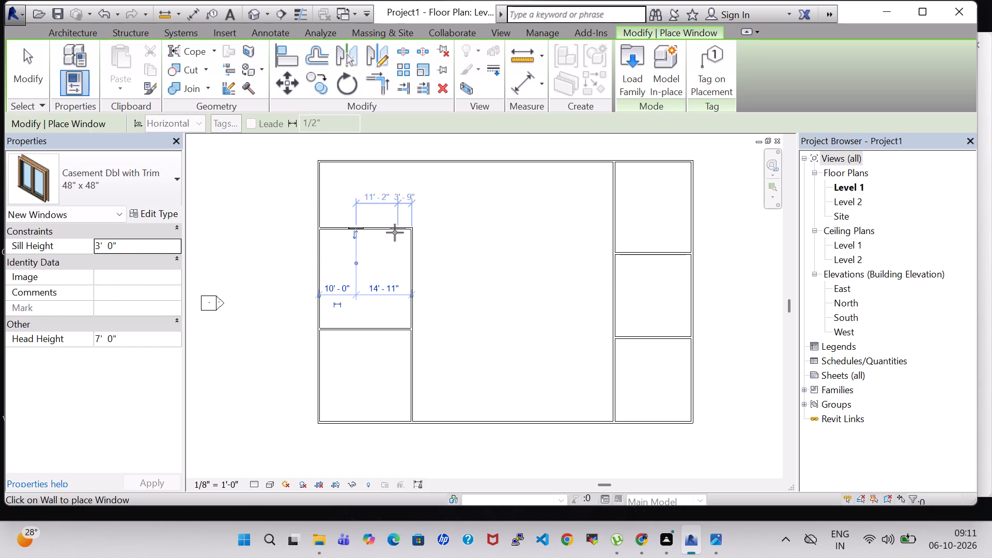
key(Escape)
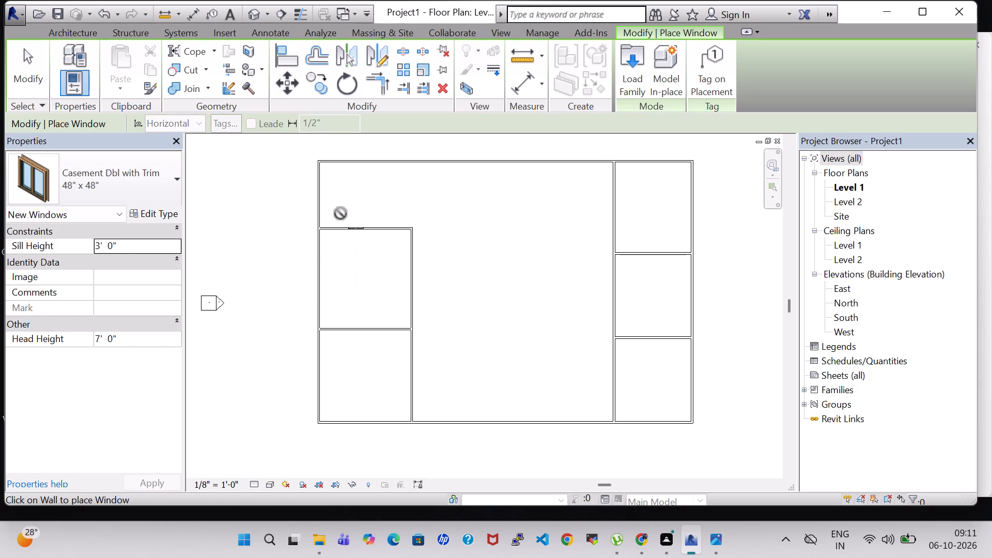
key(Escape)
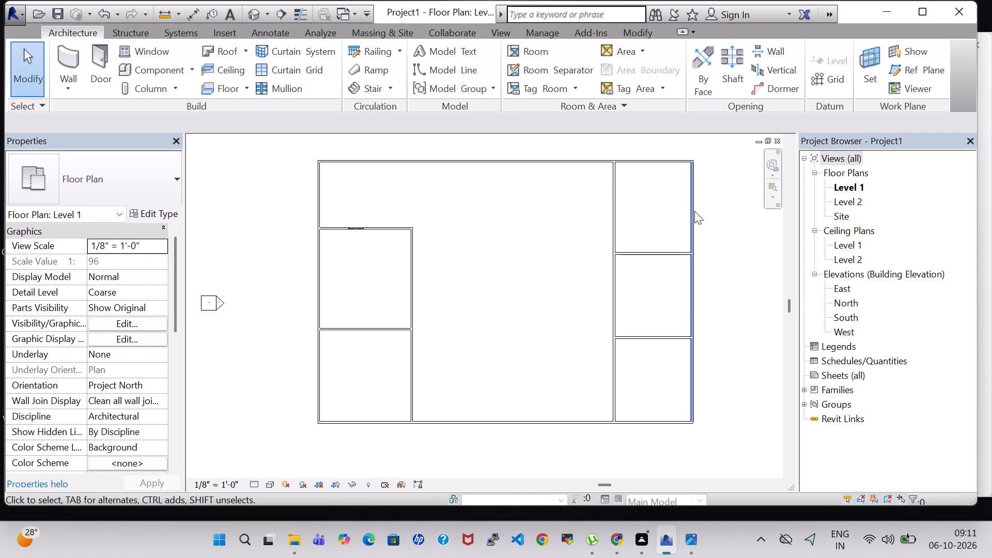
Split the west rooms' shared east wall at the dividing-wall junction and delete its northern segment.
click(413, 276)
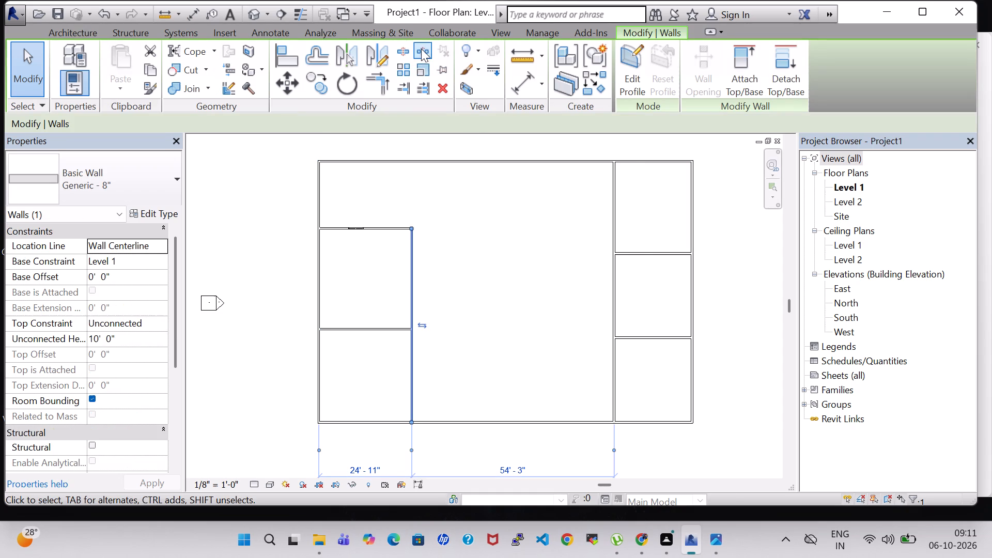
click(403, 49)
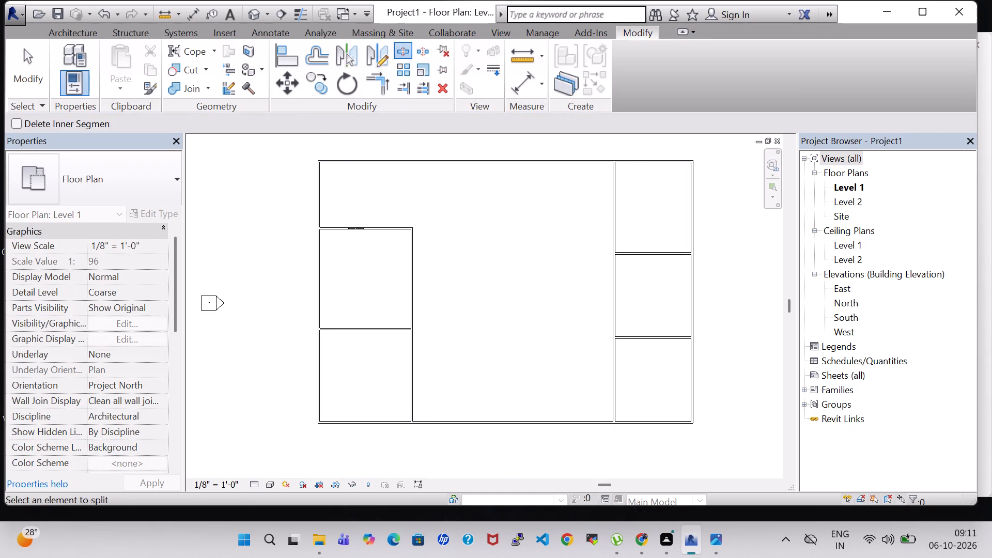
click(412, 328)
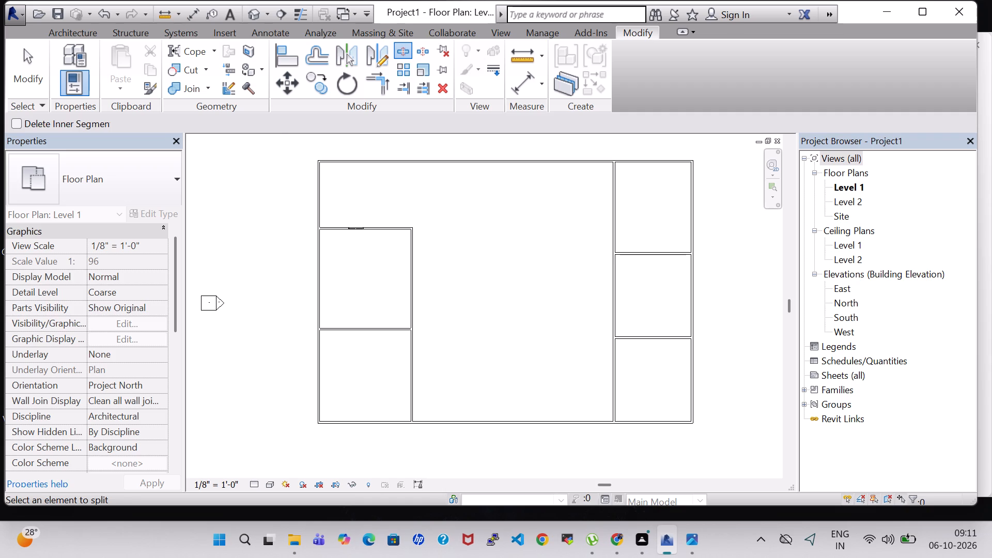
scroll(389, 229, up, 3)
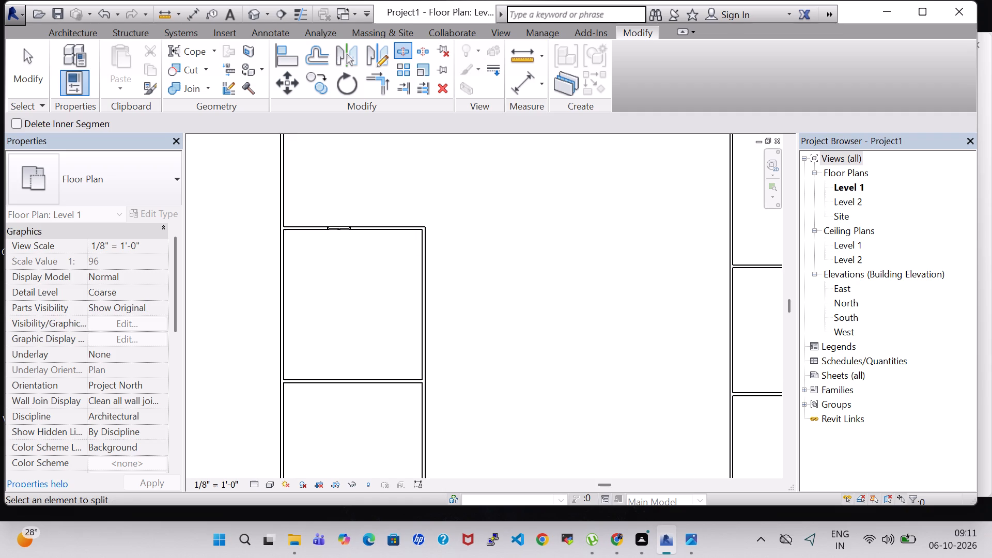
click(423, 230)
click(421, 355)
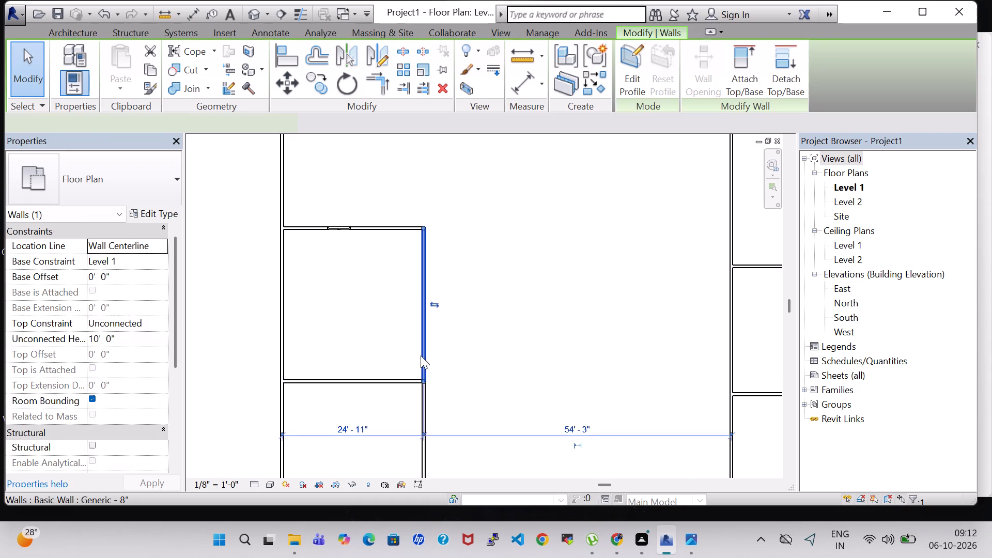
key(Delete)
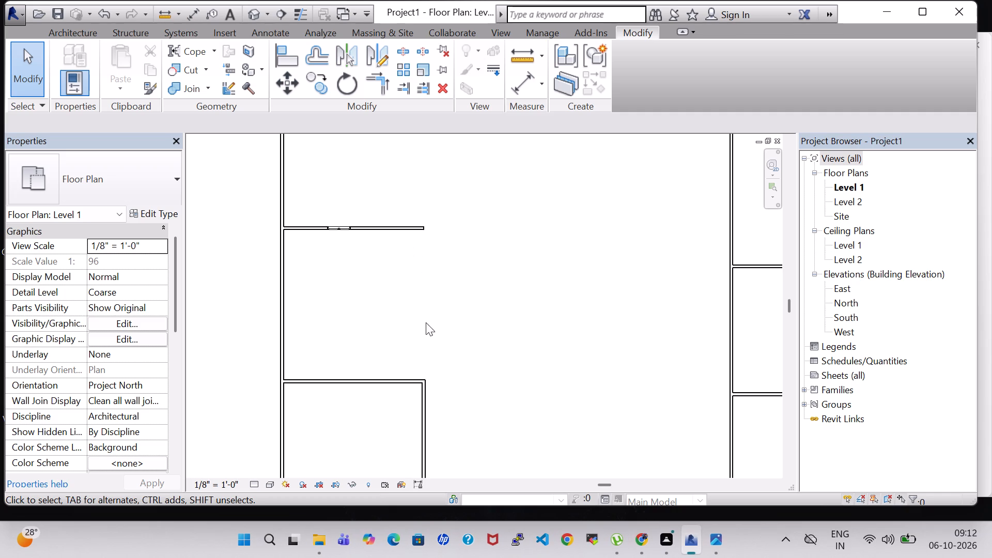
Close the northwest room's east side with Generic - 8" walls: a 3'-4" stub north from the windowed wall's end, and one from the north exterior wall to meet it.
click(72, 30)
click(67, 58)
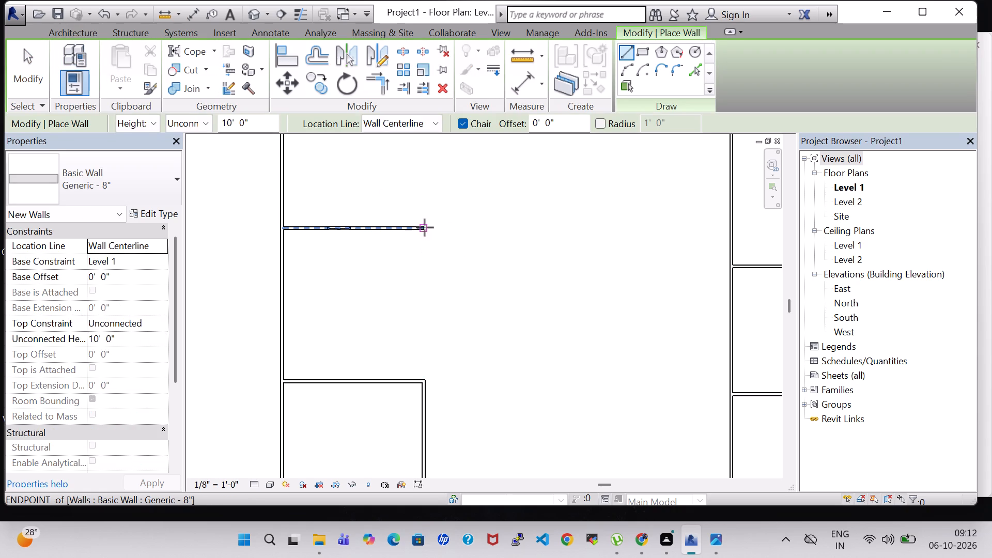
click(421, 227)
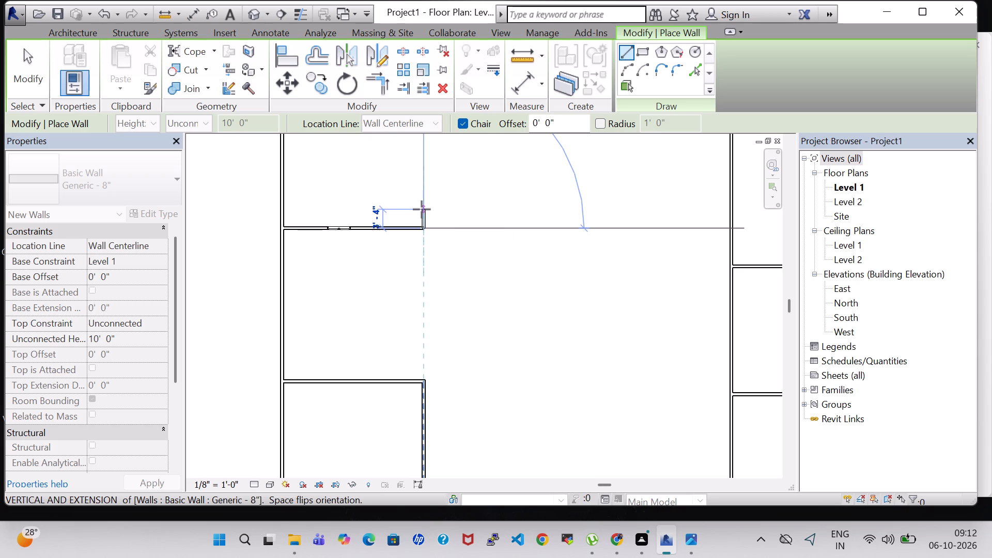
click(422, 209)
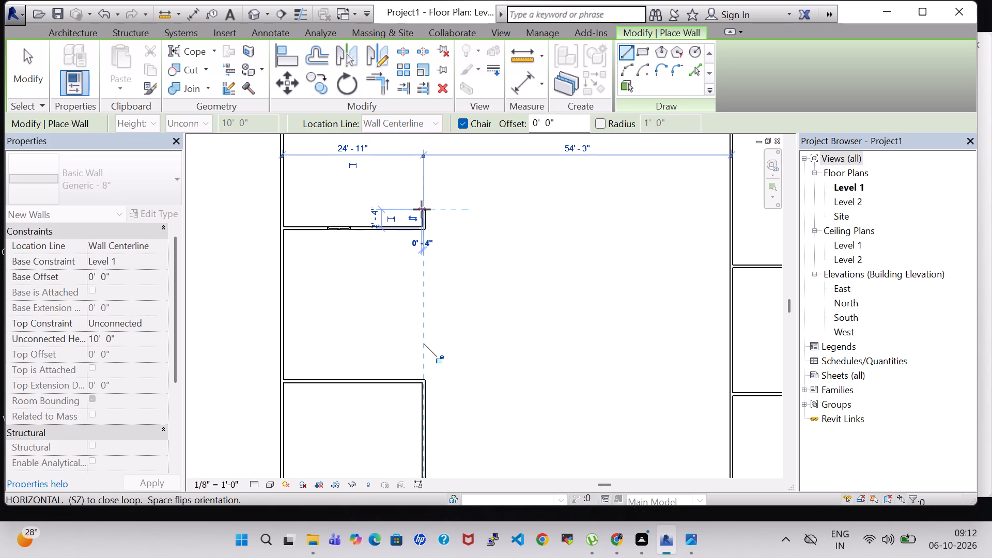
key(Escape)
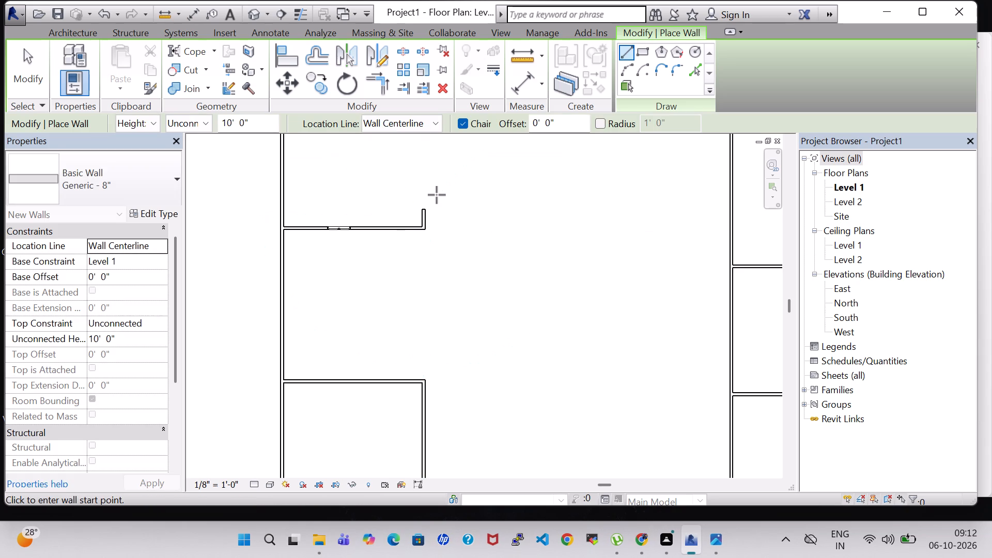
middle_drag(437, 195, 436, 255)
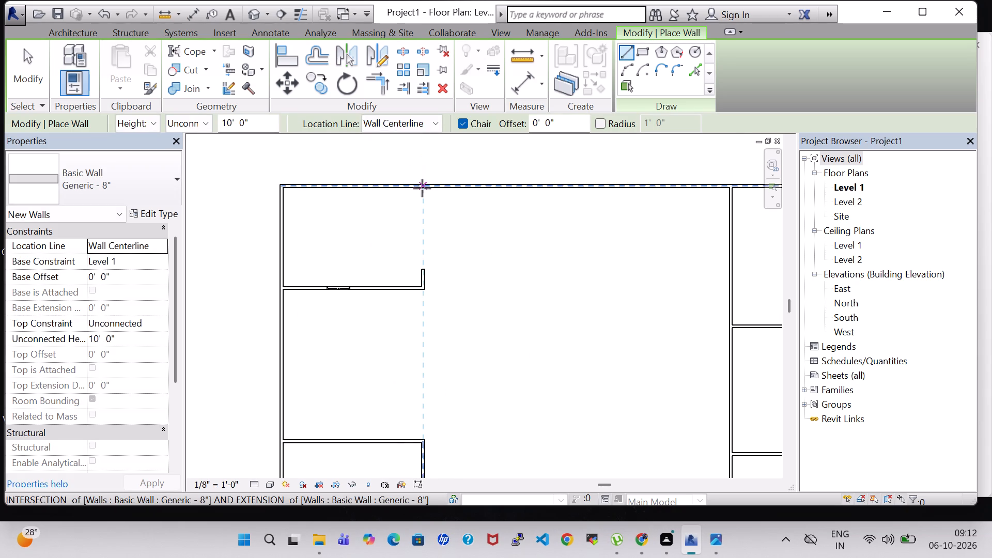
click(424, 188)
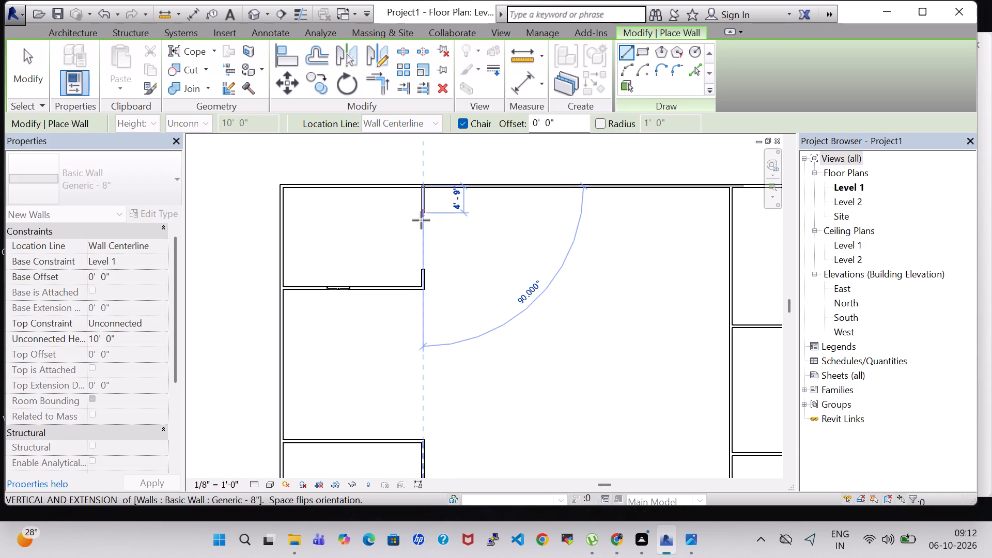
click(420, 266)
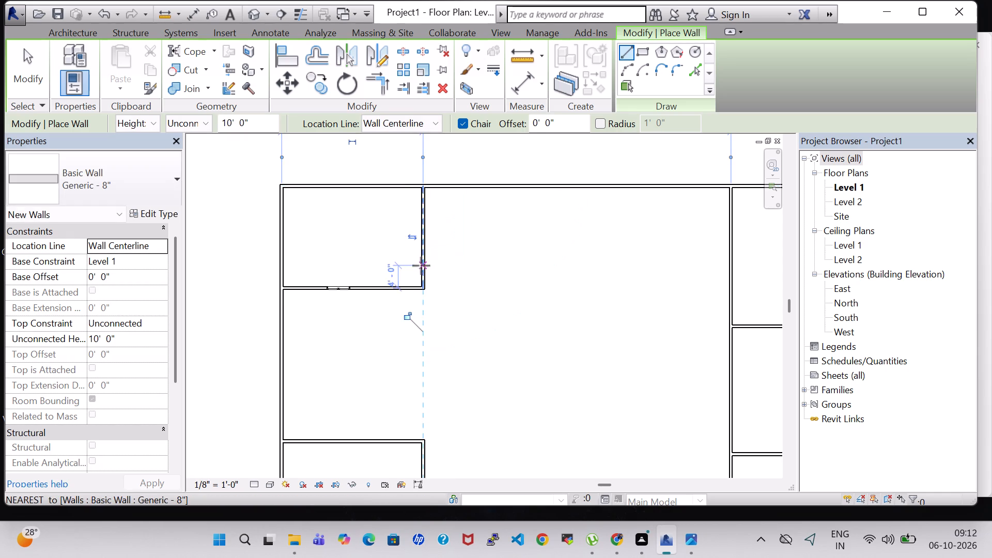
key(Escape)
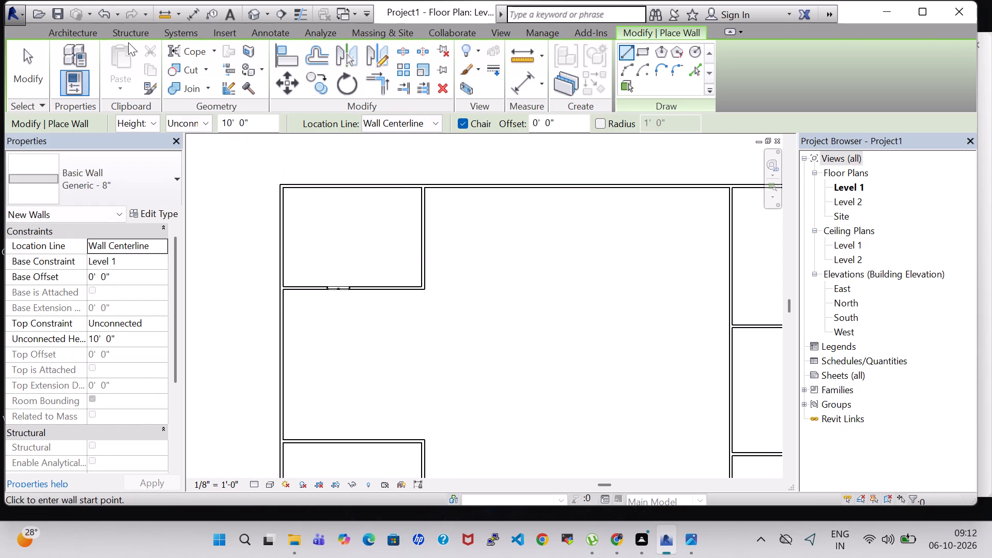
Place a Single-Flush 36" x 84" door with flipped swing in the northwest room's east wall, 9'-0" from the north wall, opening inward.
click(56, 32)
click(90, 56)
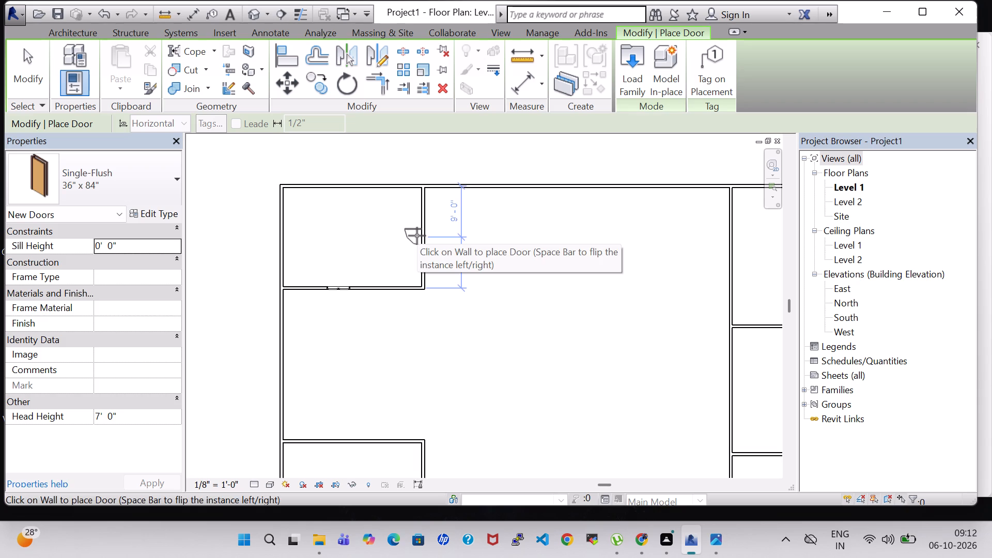
key(space)
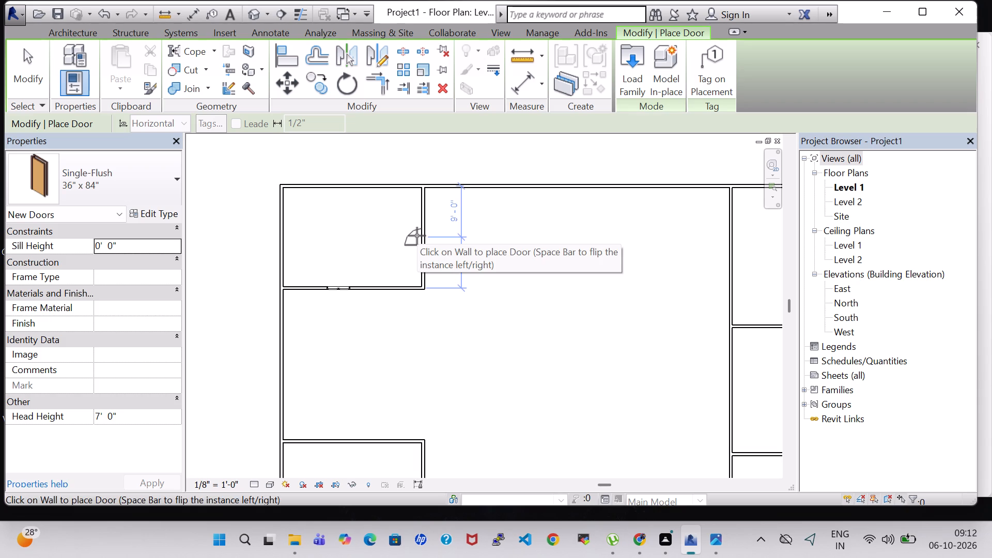
click(417, 239)
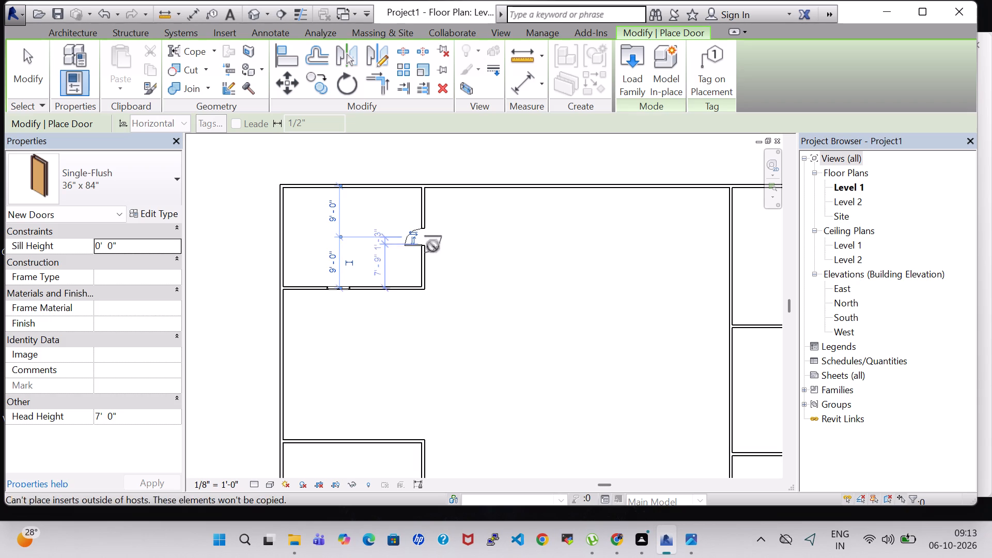
key(Escape)
key(Escape)
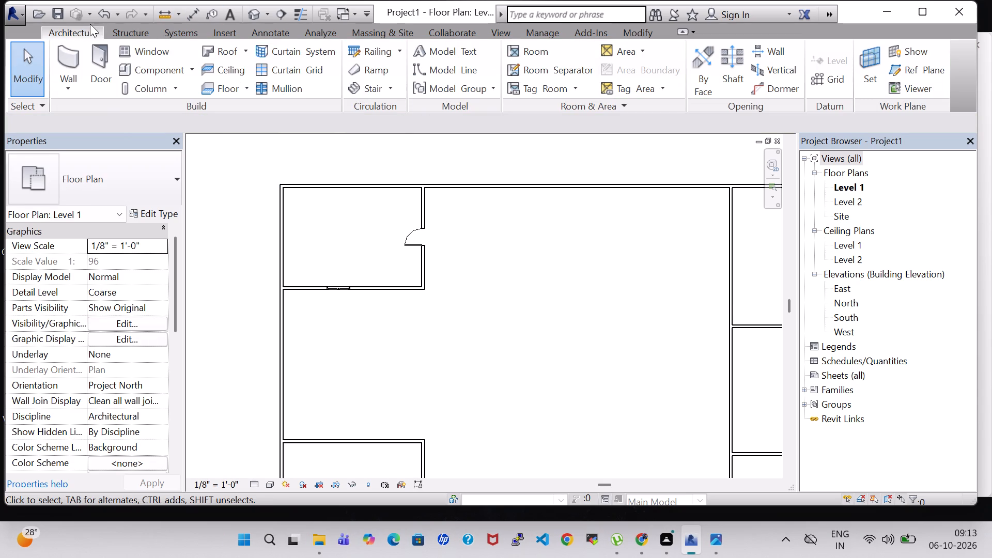
Split the north and west exterior walls at the northwest room's junctions and delete the two outer segments enclosing that room.
click(171, 35)
click(148, 30)
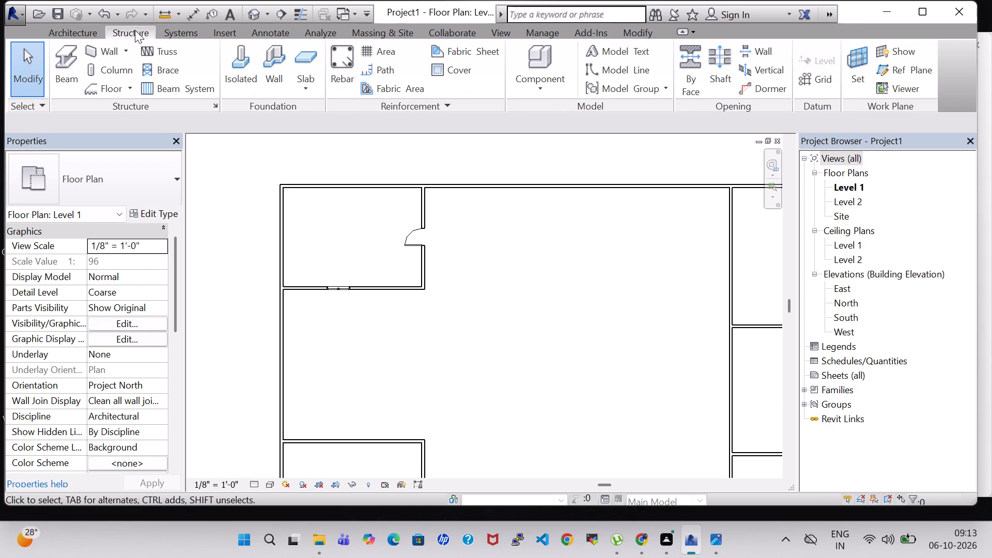
click(633, 33)
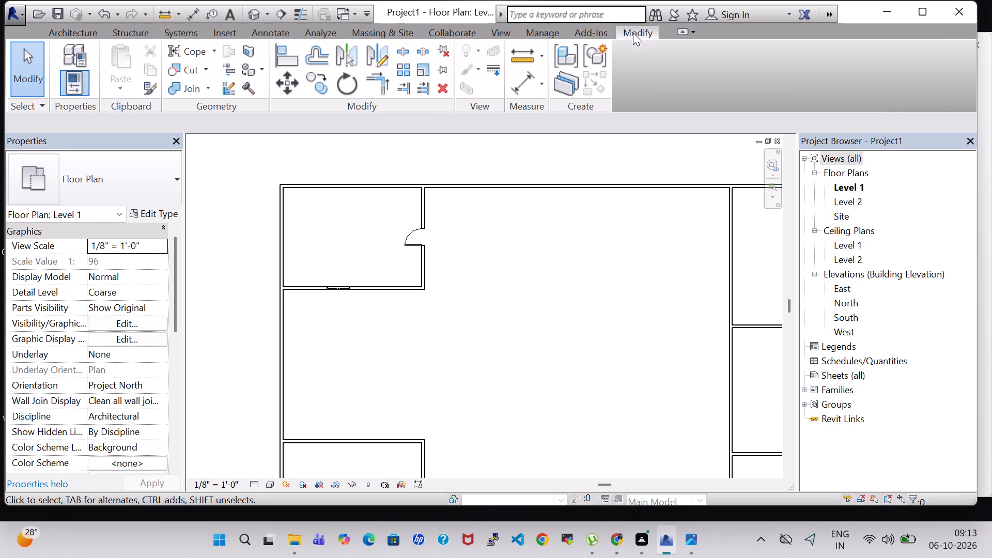
click(408, 47)
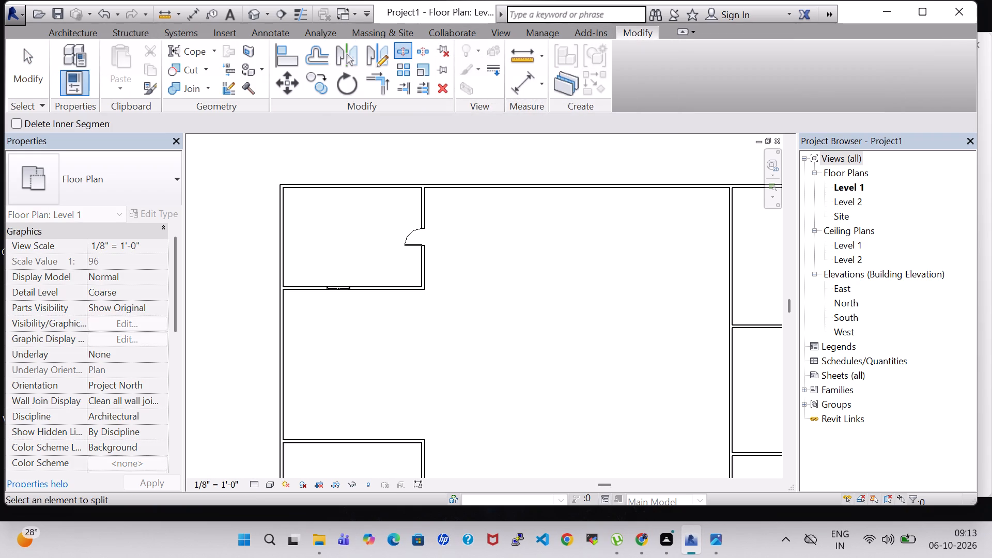
click(421, 187)
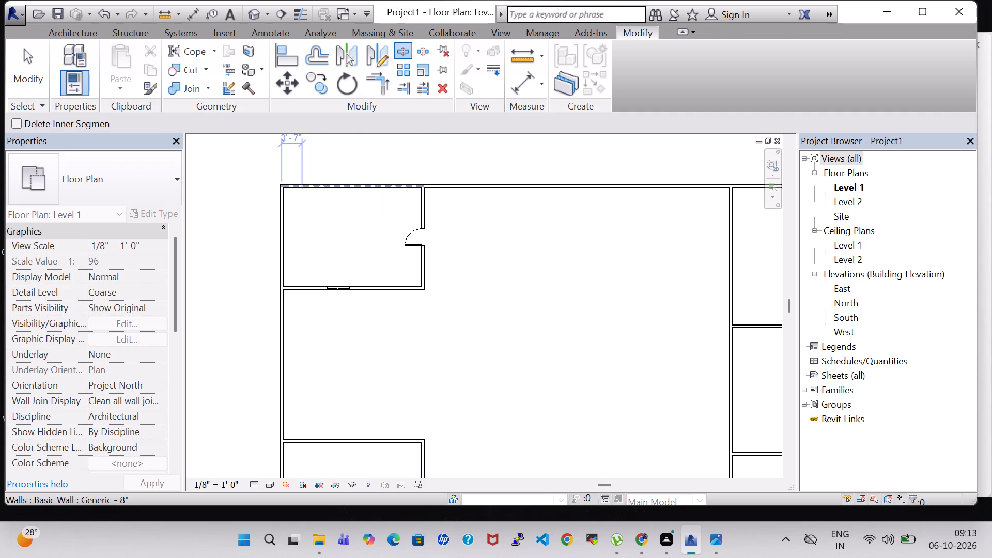
click(284, 285)
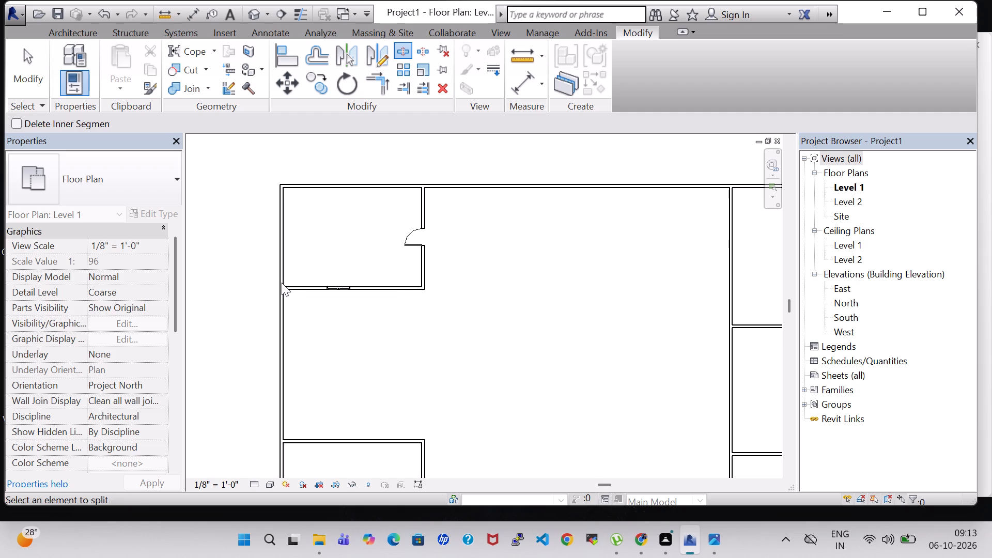
click(282, 283)
click(283, 260)
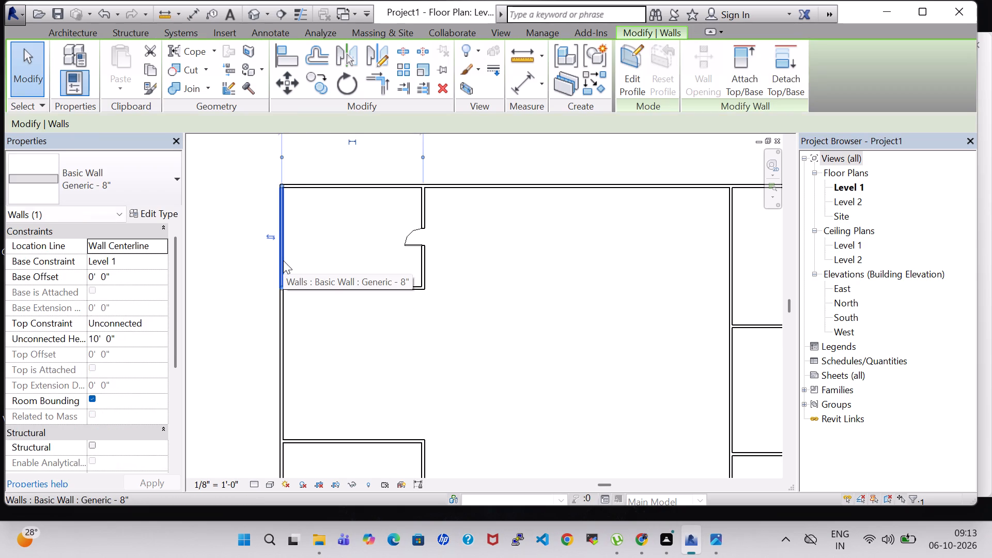
key(Delete)
click(353, 190)
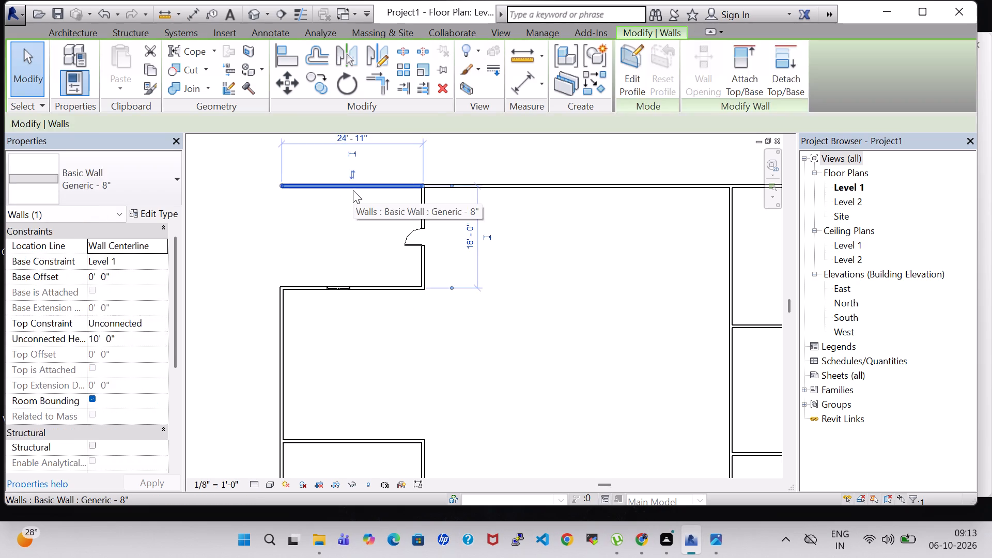
key(Delete)
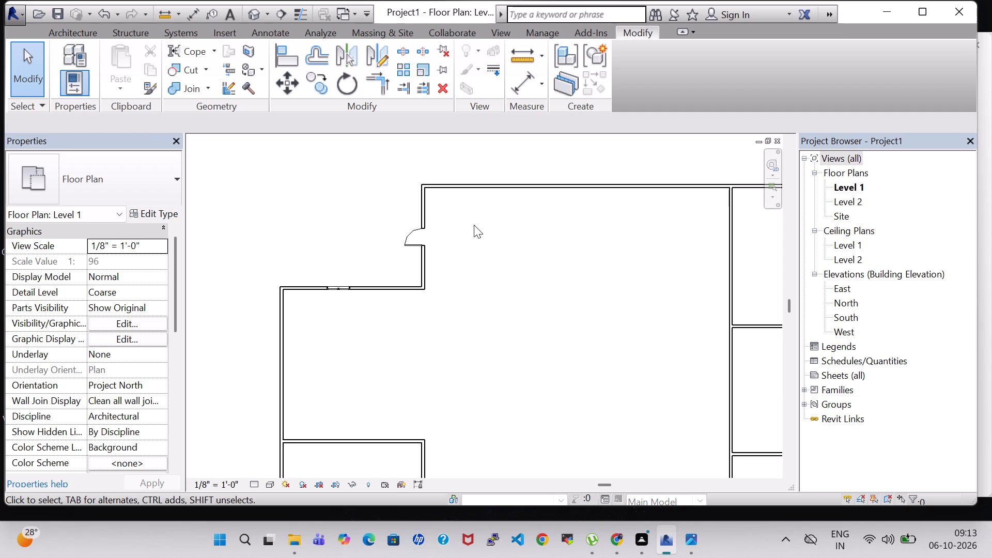
Place a 48" x 48" Casement Dbl with Trim window in the north exterior wall, about 15'-3" east of the wall containing the door.
click(86, 28)
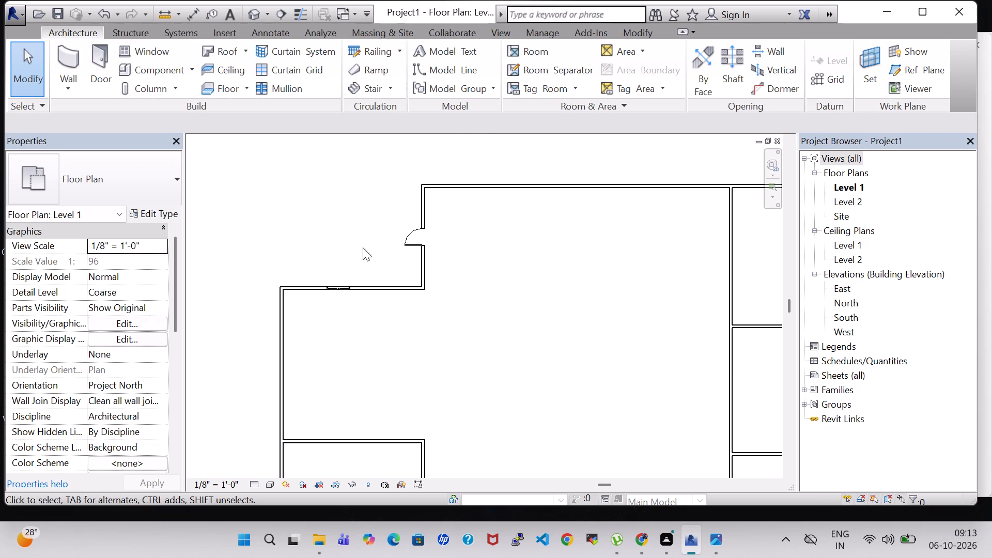
scroll(444, 311, down, 1)
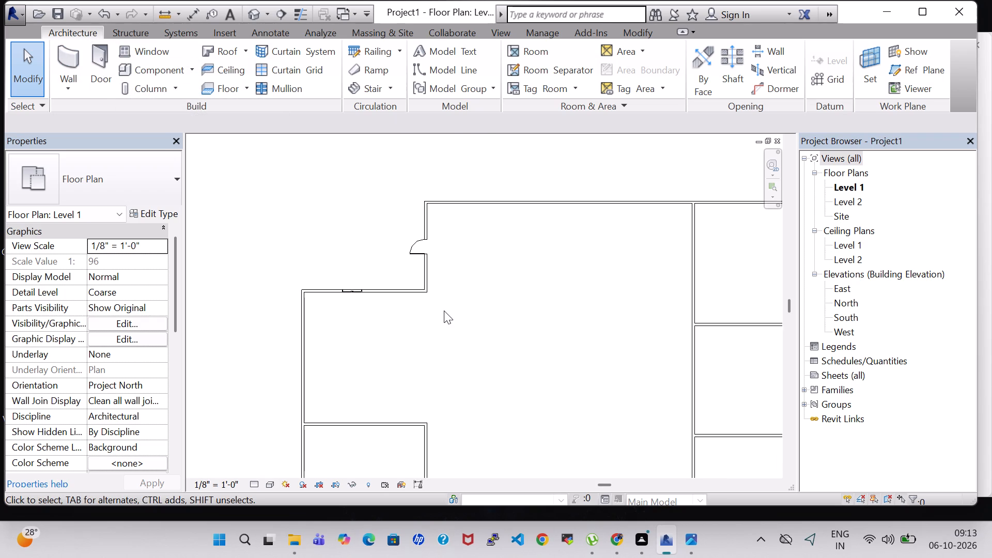
scroll(444, 311, down, 1)
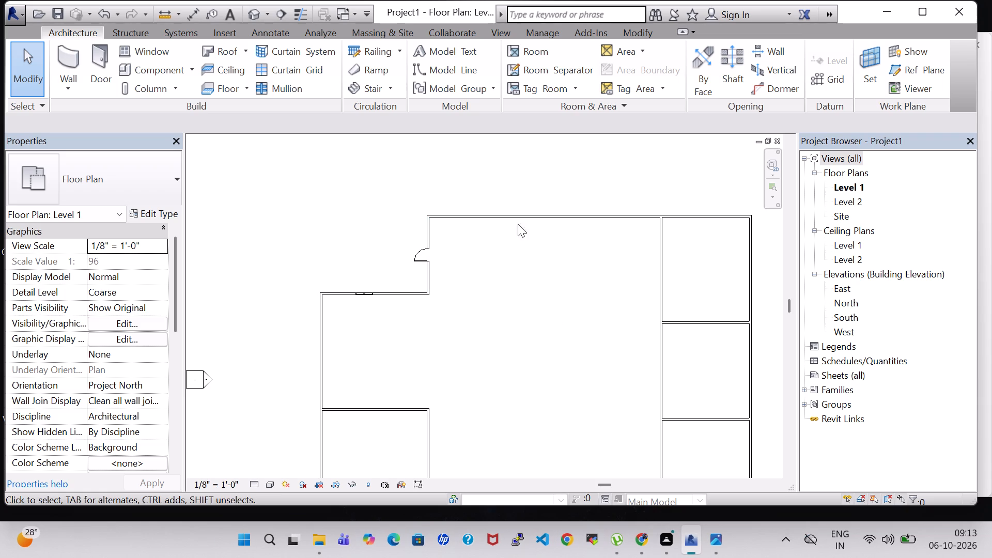
click(169, 52)
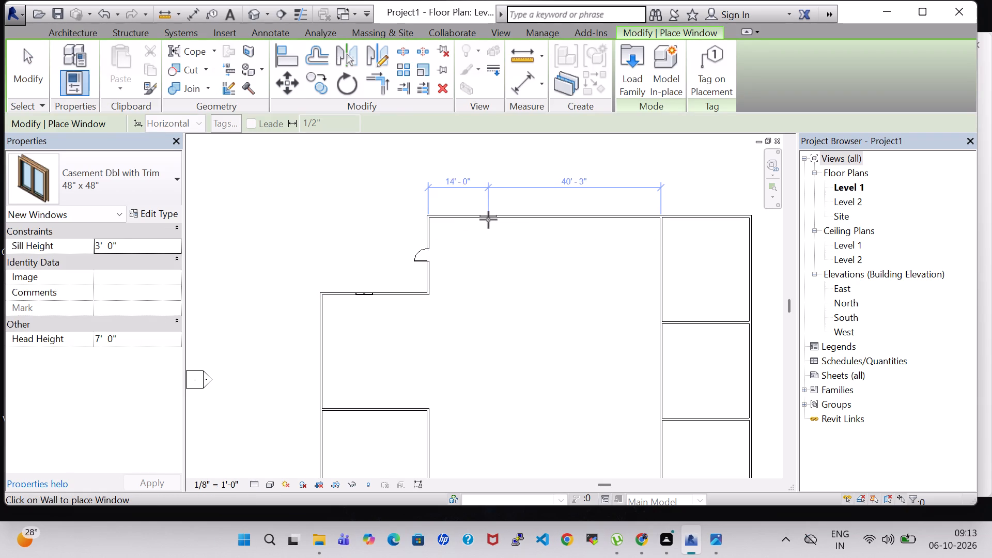
click(493, 220)
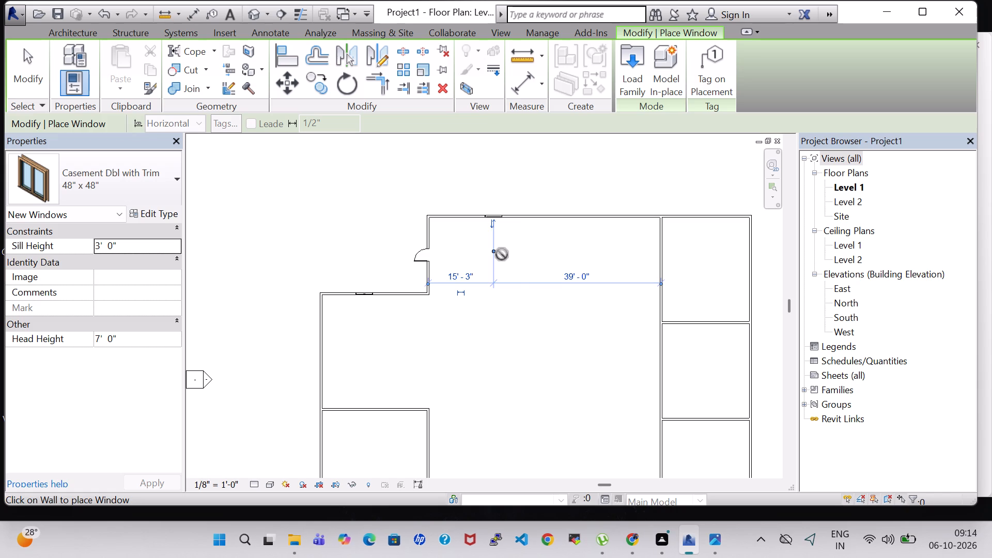
key(Escape)
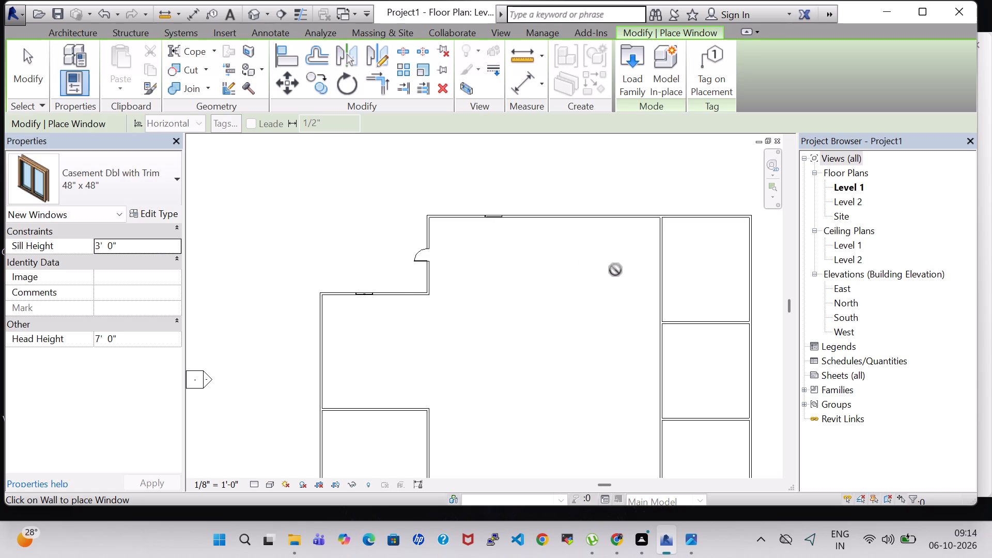
Draw Generic - 8" closet walls in the southwest room: a 4'-0" stub south from its north wall's midpoint with a short west return, and a facing west-wall stub.
scroll(615, 270, down, 1)
middle_drag(542, 314, 553, 160)
scroll(542, 314, up, 1)
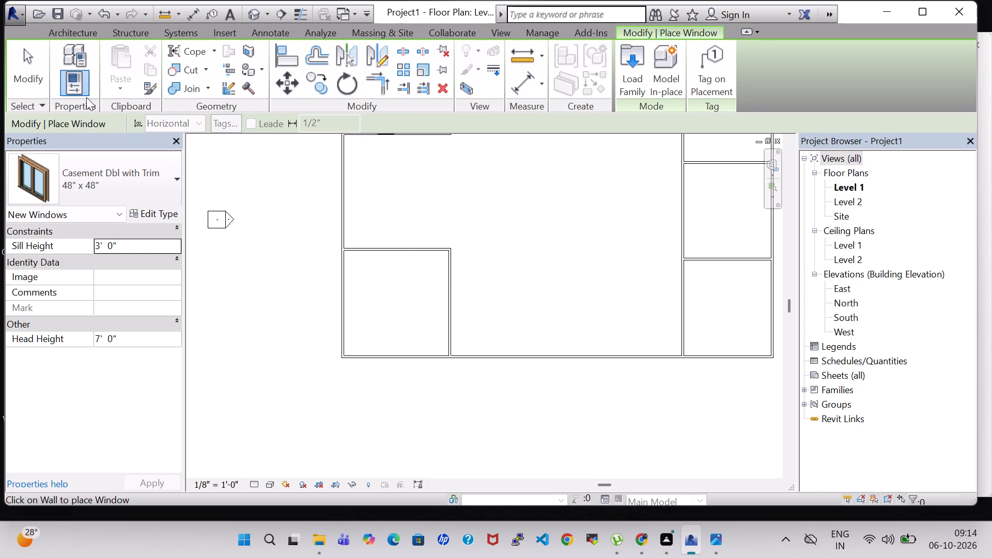
click(72, 30)
click(68, 53)
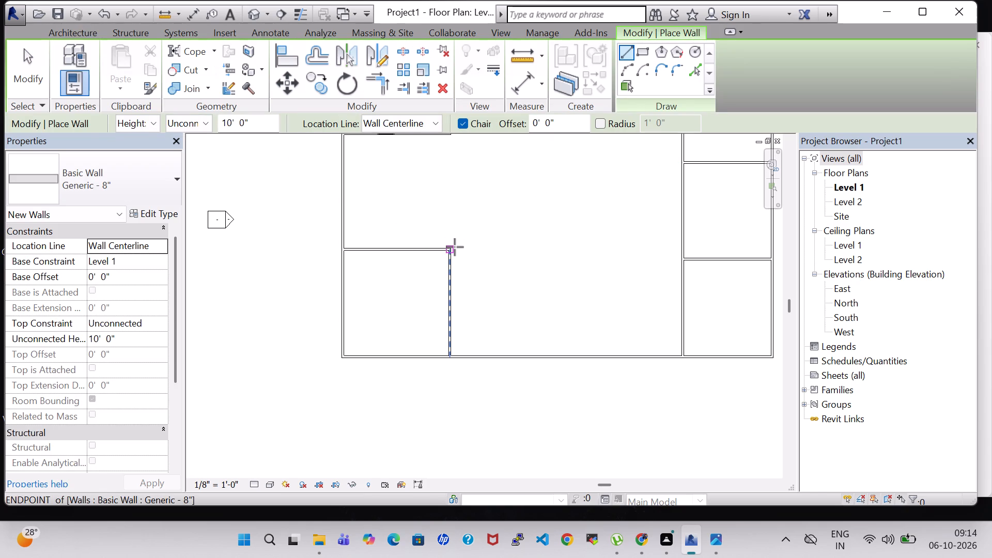
click(398, 249)
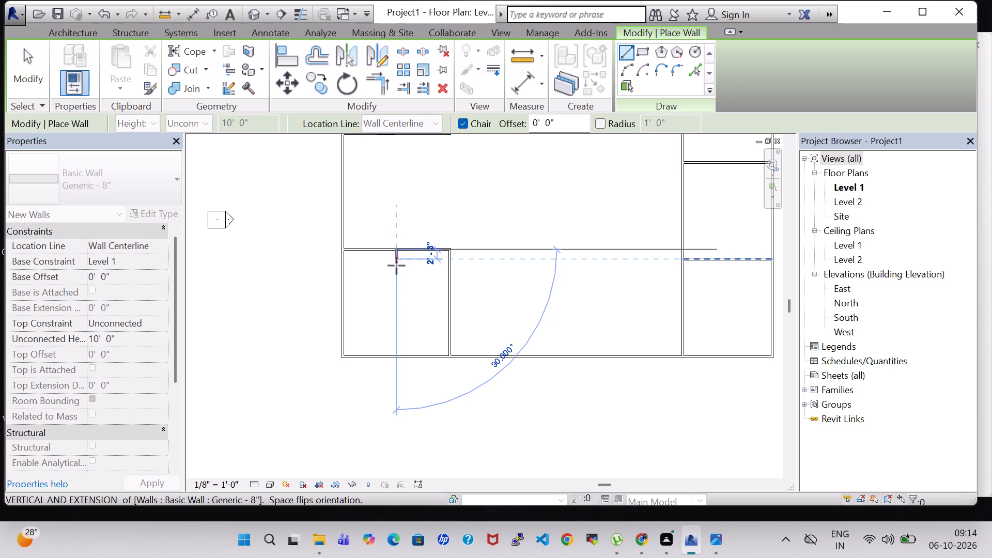
click(396, 267)
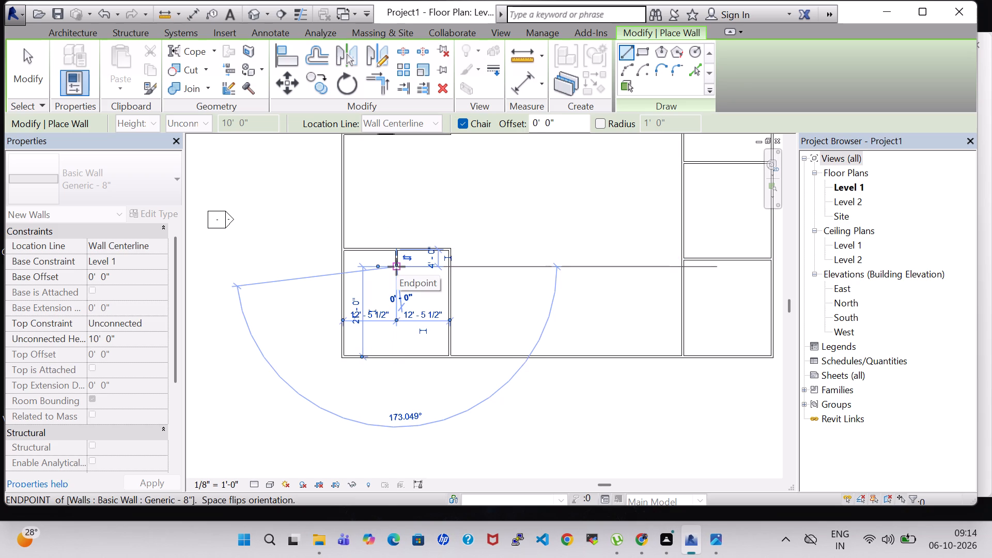
click(393, 266)
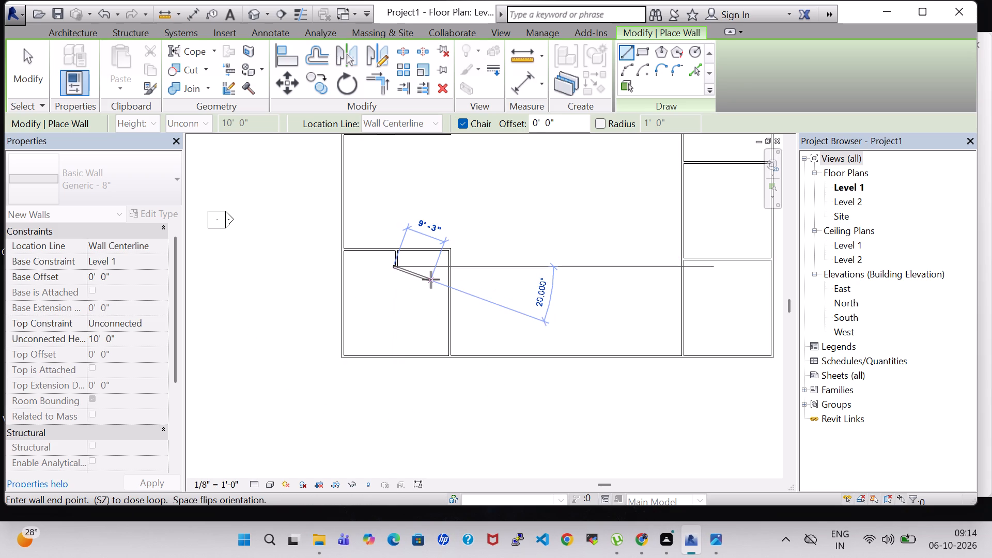
key(Escape)
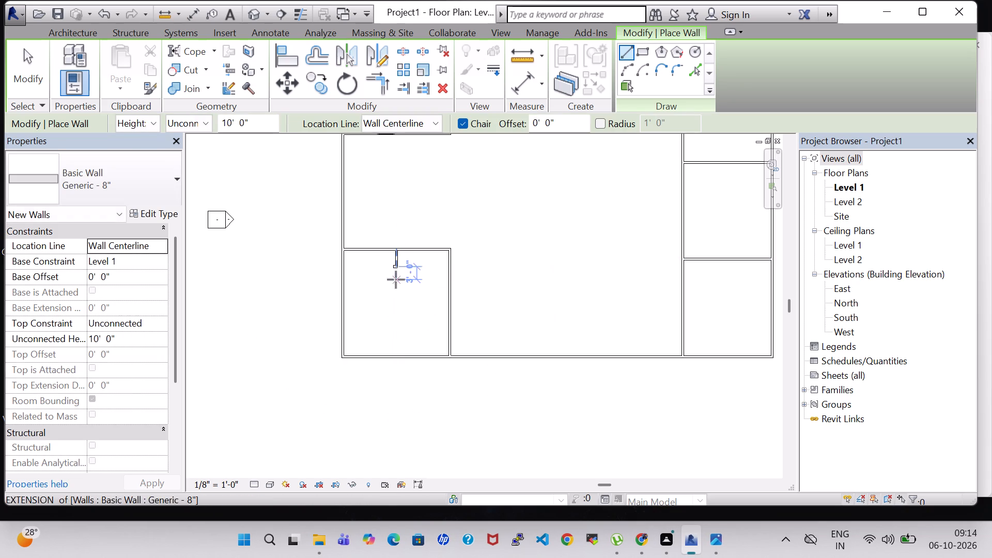
click(343, 267)
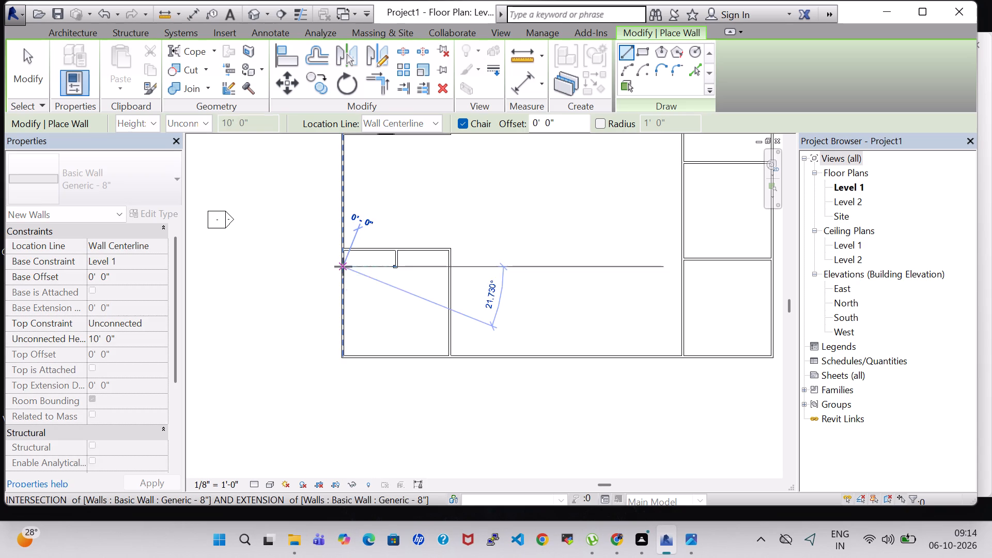
click(349, 267)
key(Escape)
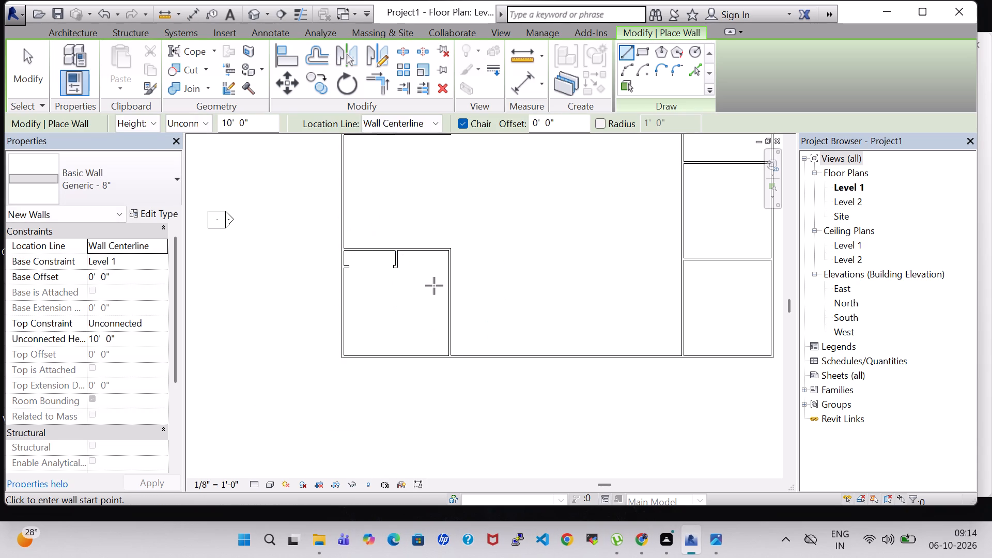
key(Escape)
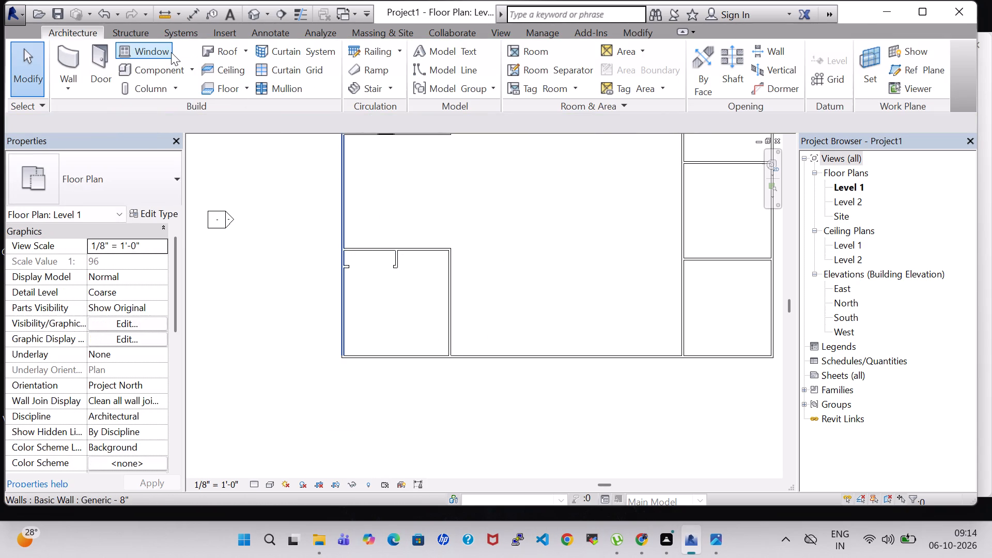
Place a 48" x 48" Casement Dbl with Trim window in the southwest room's west wall, about 14'-3" from the south exterior wall.
click(171, 52)
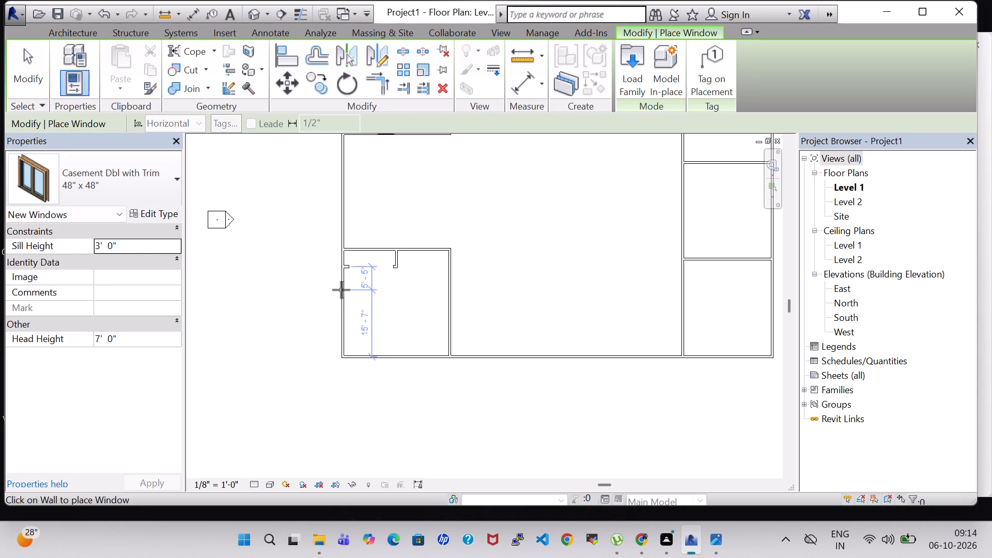
click(341, 296)
key(Escape)
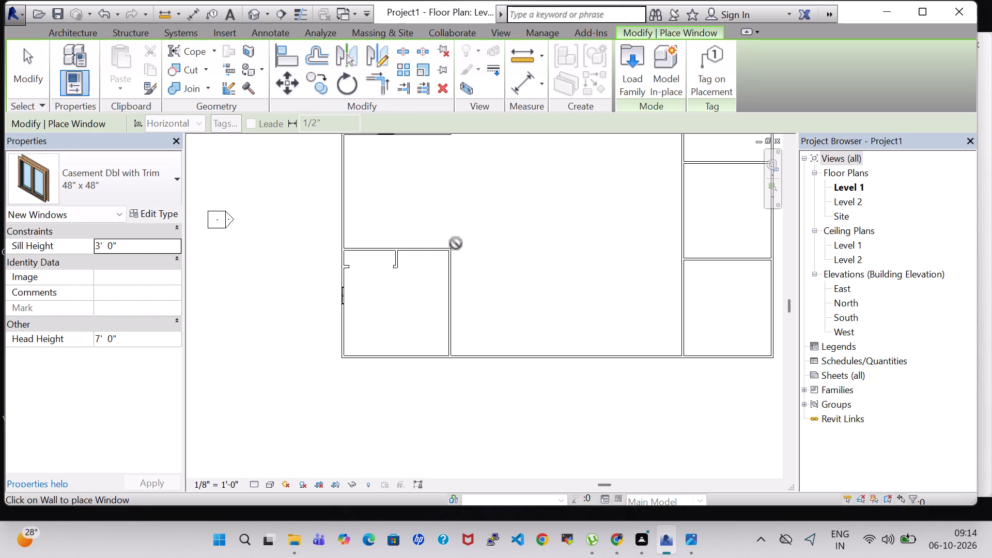
Place a Single-Flush 36" x 84" door in the southwest room's east wall, about 2'-2" from its north wall, opening into the room.
click(80, 25)
click(87, 37)
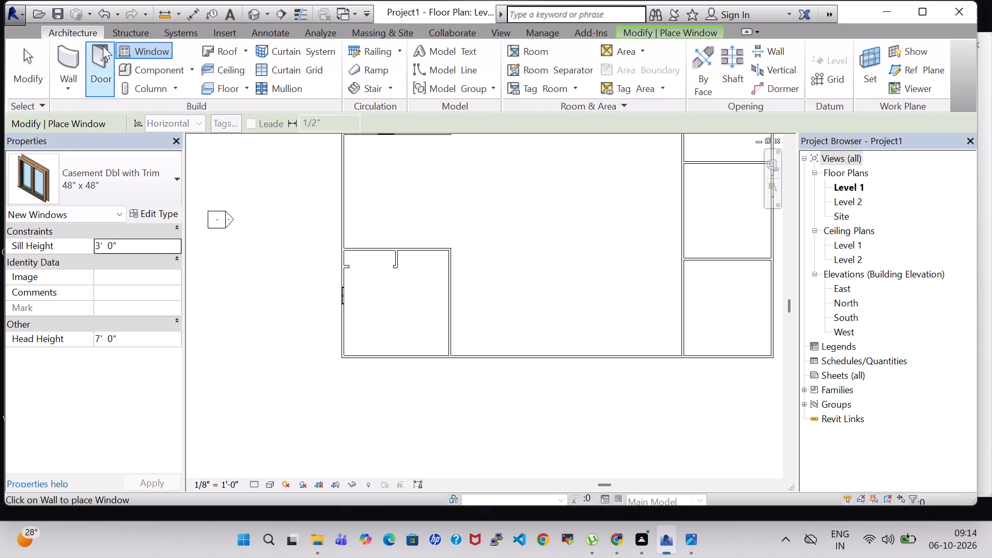
click(102, 50)
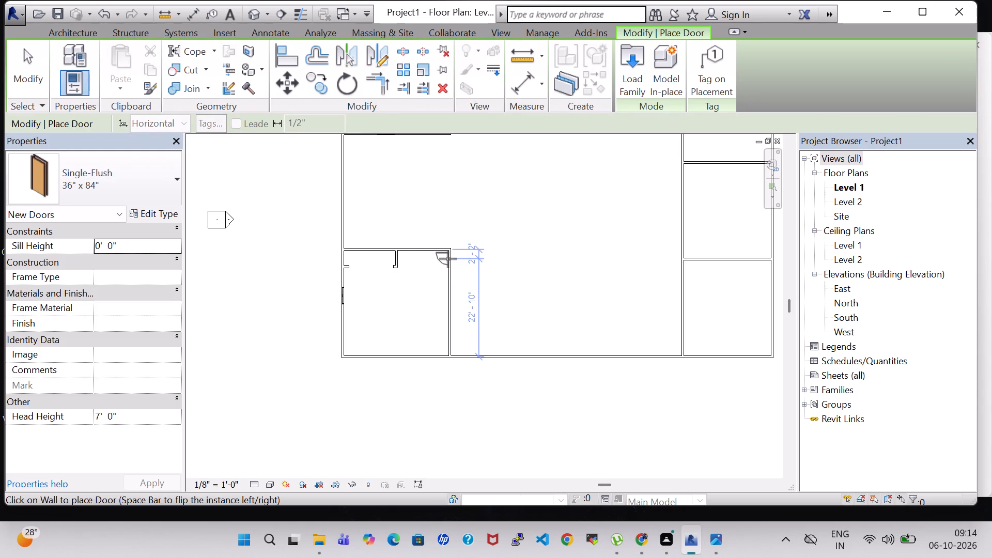
click(448, 259)
key(Escape)
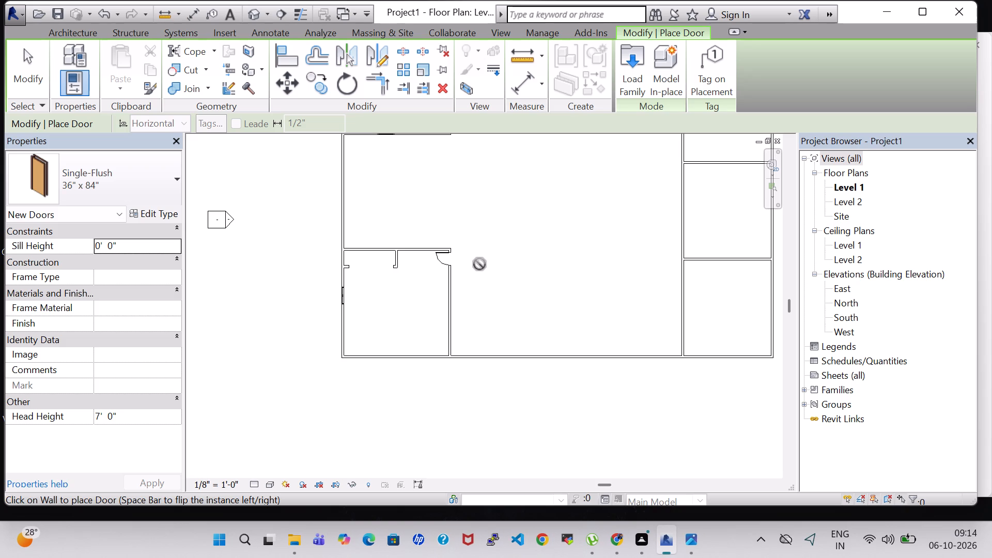
Place a Single-Flush 36" x 84" door in the south exterior wall, about 2'-4" east of the southwest room's east wall, opening inward.
scroll(481, 264, up, 1)
scroll(515, 267, down, 1)
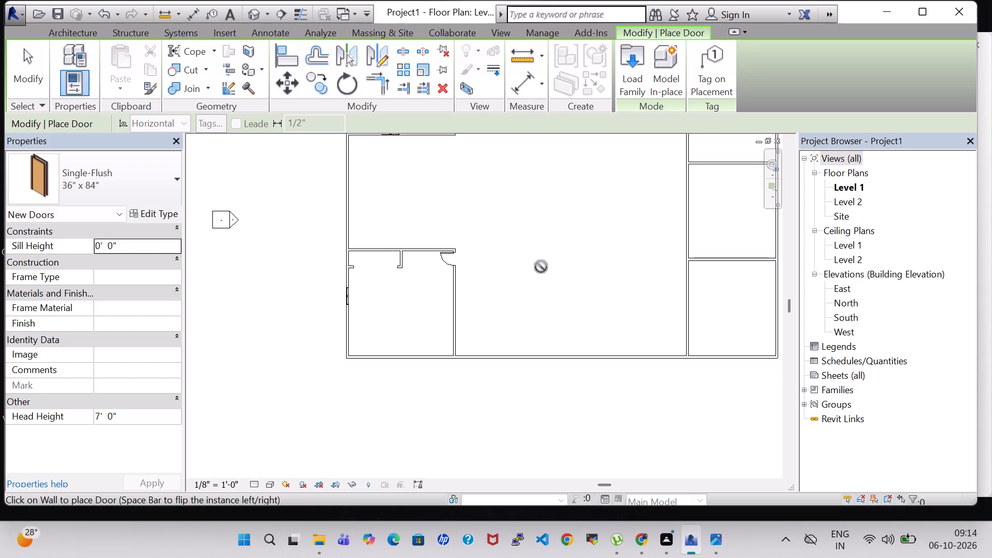
click(464, 353)
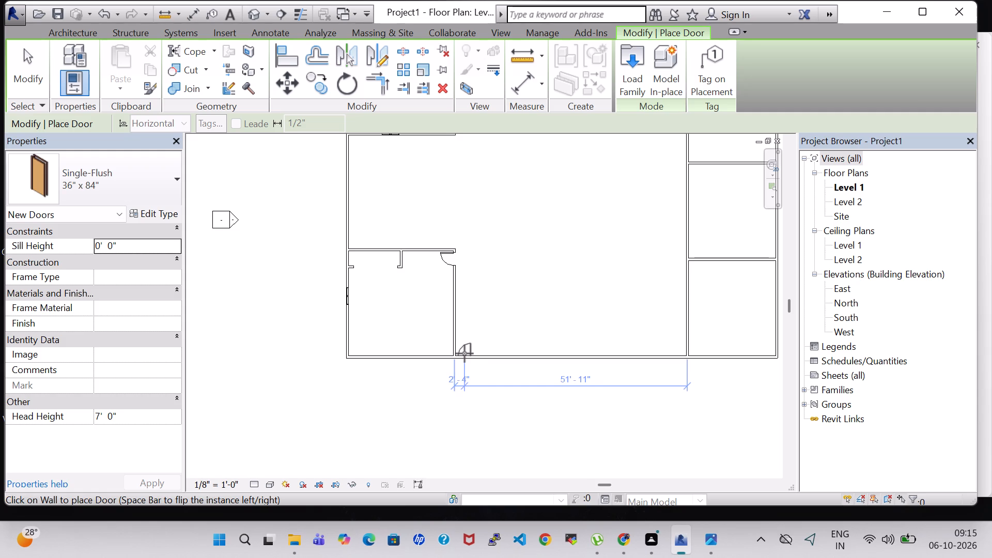
key(Escape)
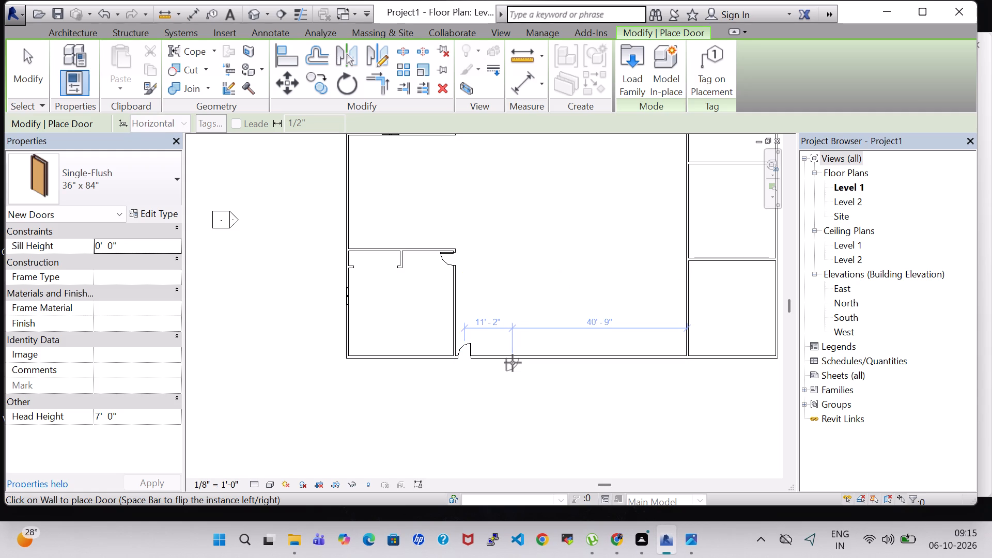
key(Escape)
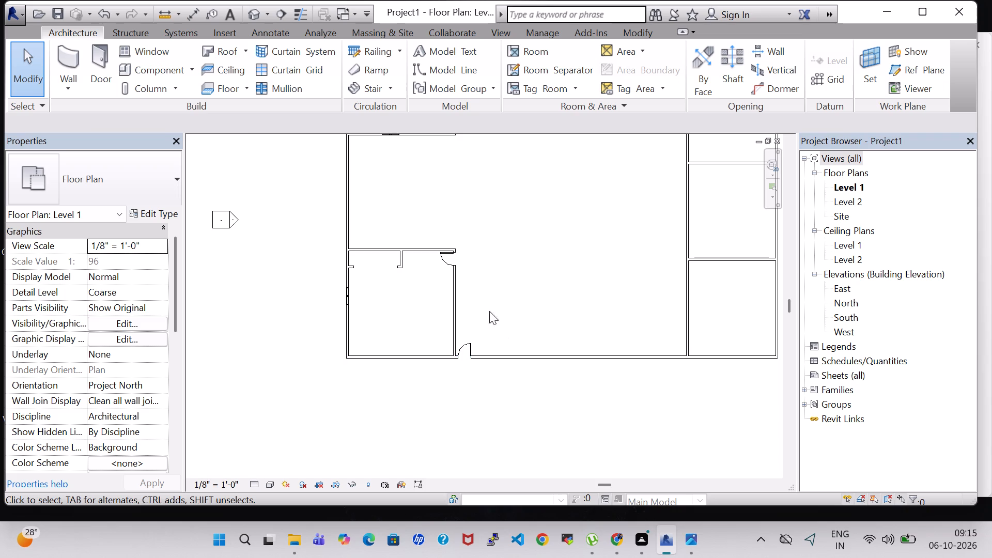
Draw Generic - 8" walls for a 16'-7" wide room off the south wall, starting about 5'-9" east of the southwest room and aligned with its north wall.
click(60, 70)
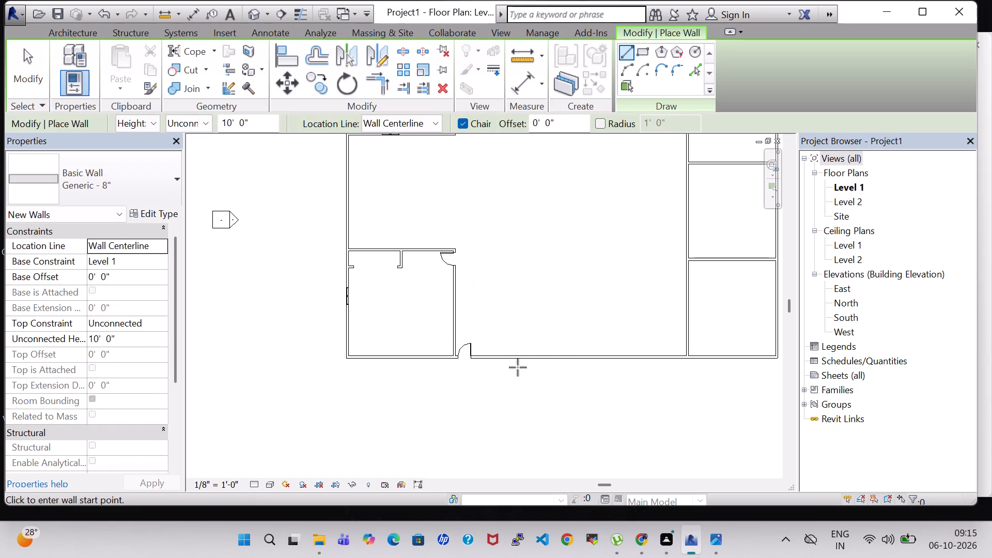
click(478, 359)
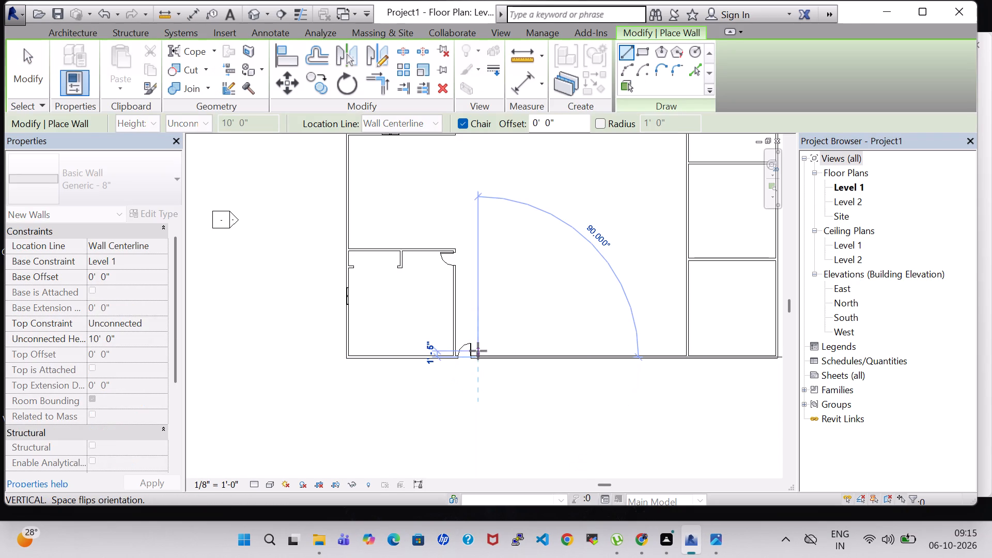
click(476, 340)
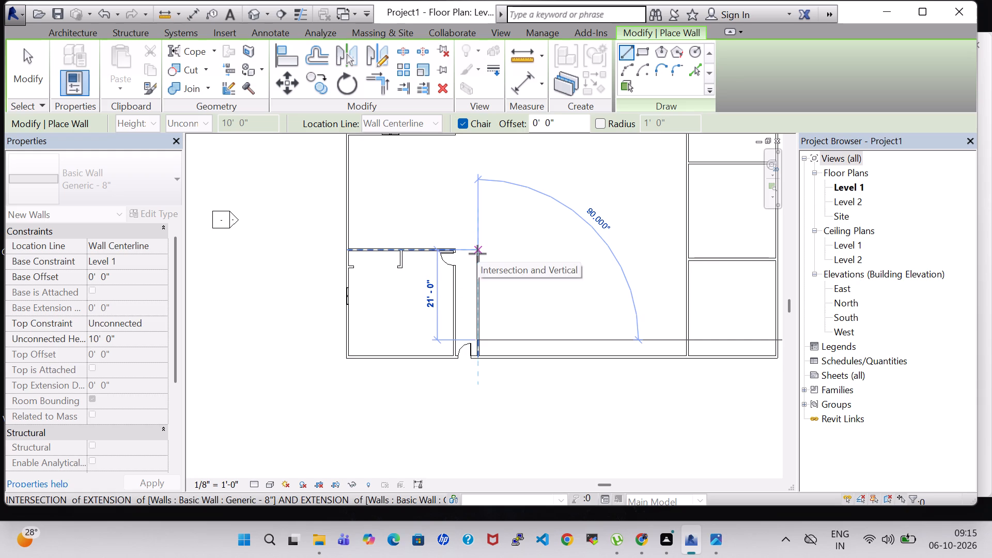
click(477, 254)
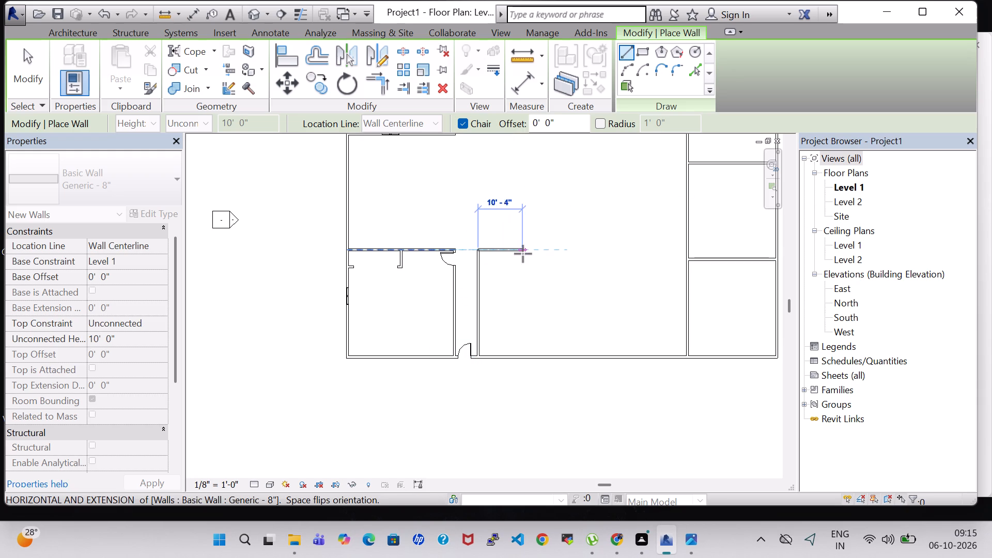
click(549, 252)
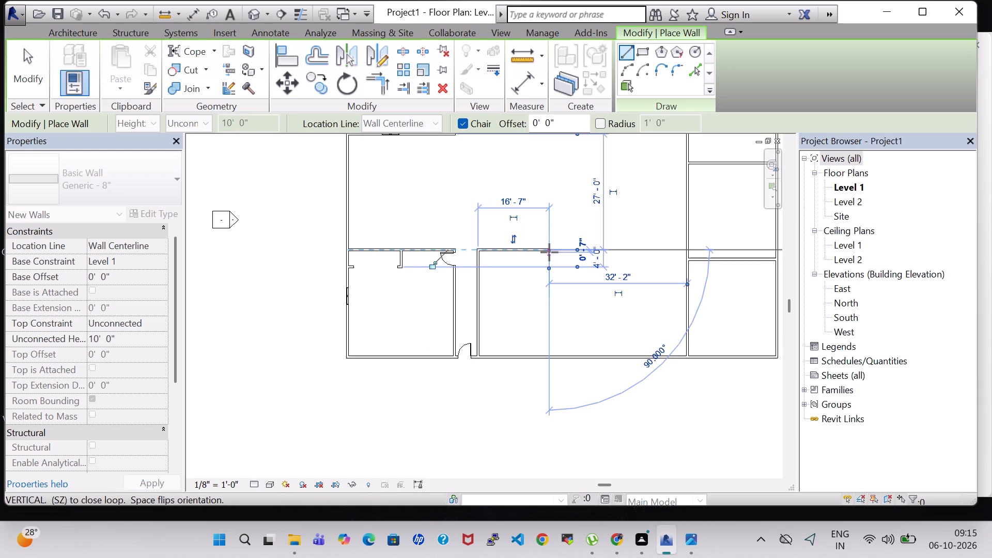
click(544, 352)
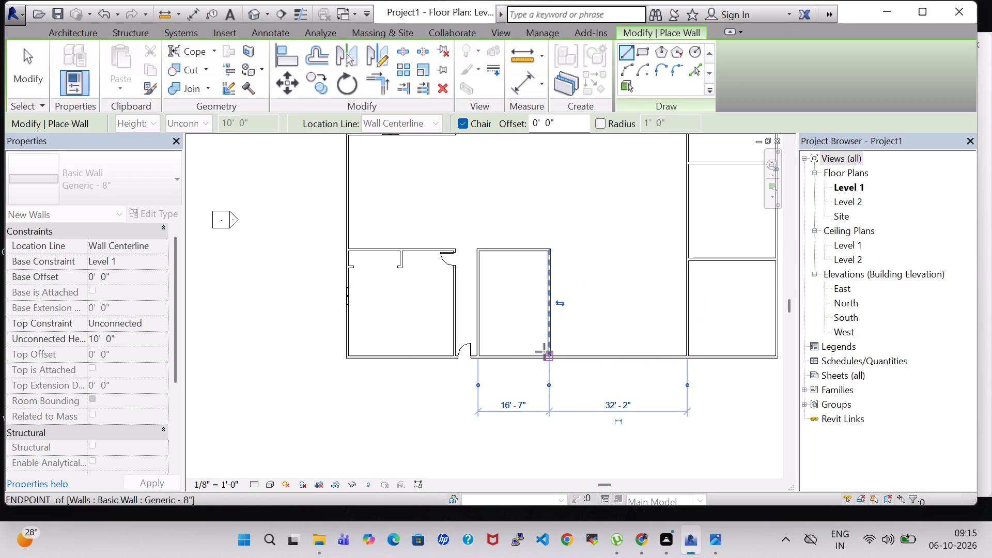
key(Escape)
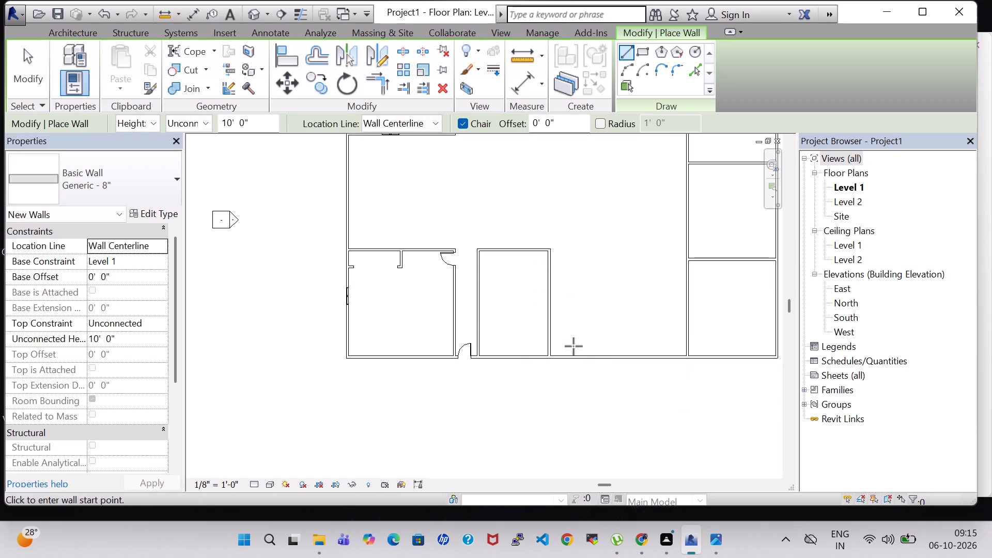
middle_drag(592, 339, 474, 356)
scroll(474, 356, up, 1)
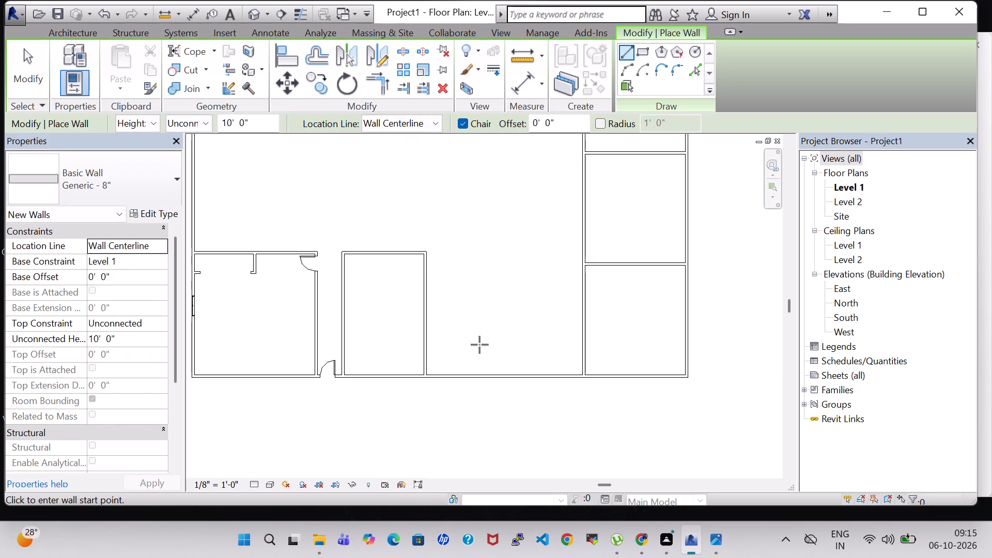
scroll(479, 345, down, 3)
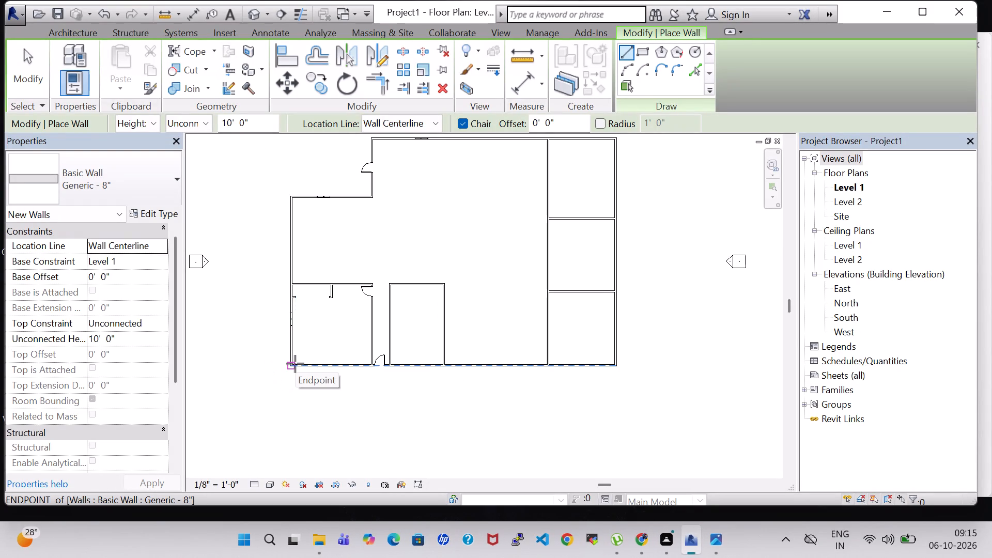
key(Escape)
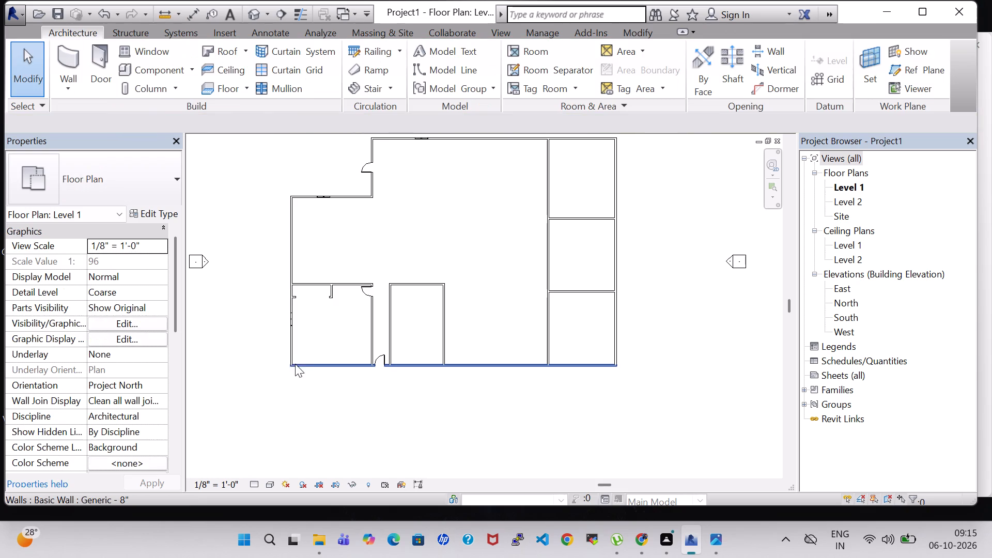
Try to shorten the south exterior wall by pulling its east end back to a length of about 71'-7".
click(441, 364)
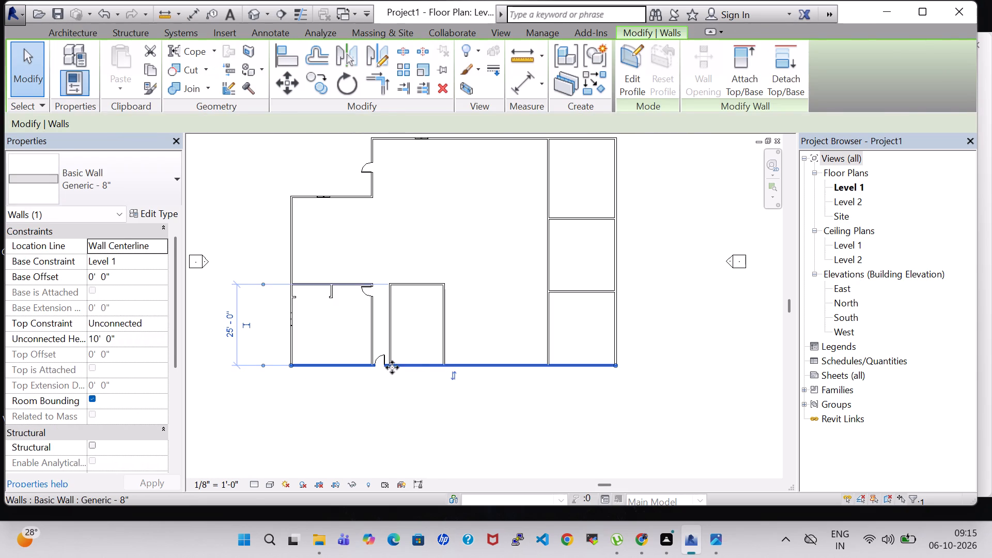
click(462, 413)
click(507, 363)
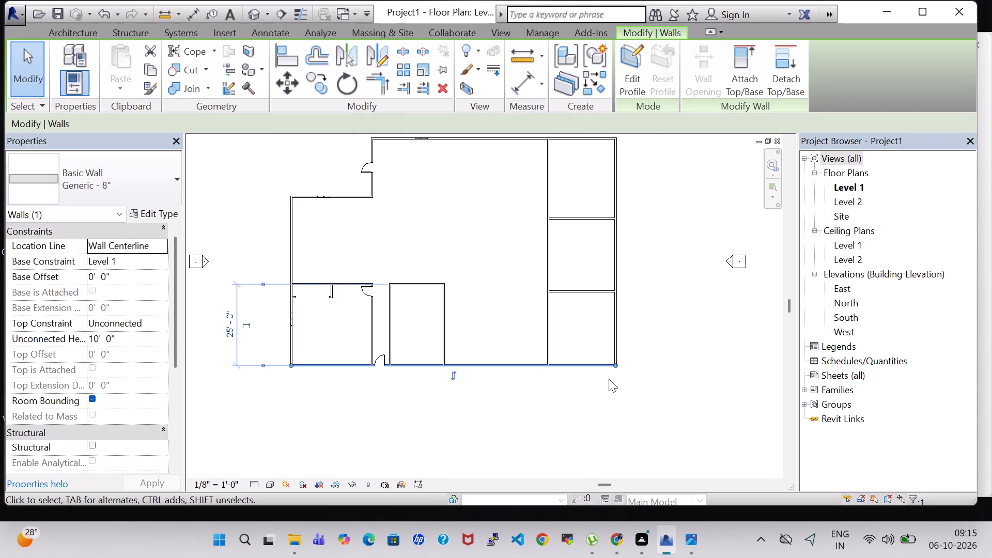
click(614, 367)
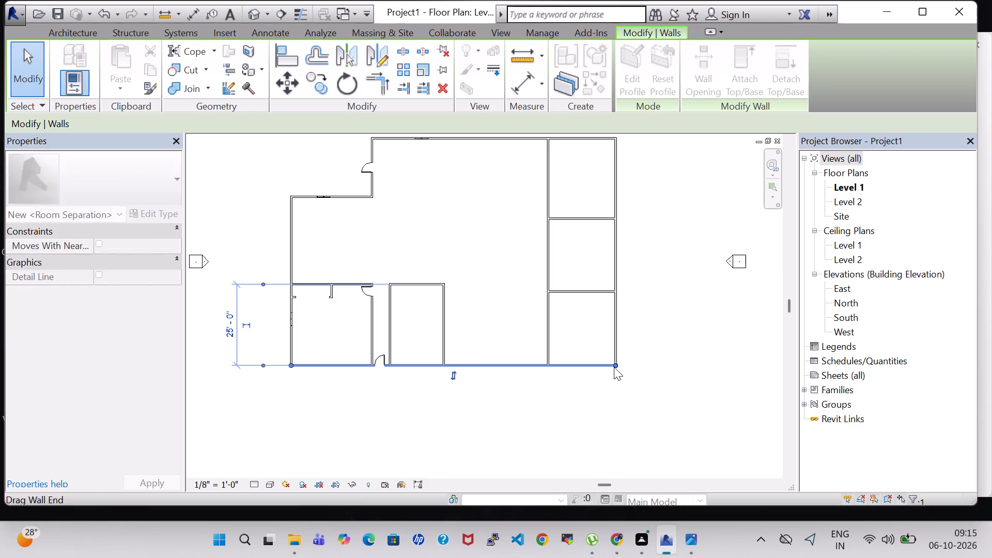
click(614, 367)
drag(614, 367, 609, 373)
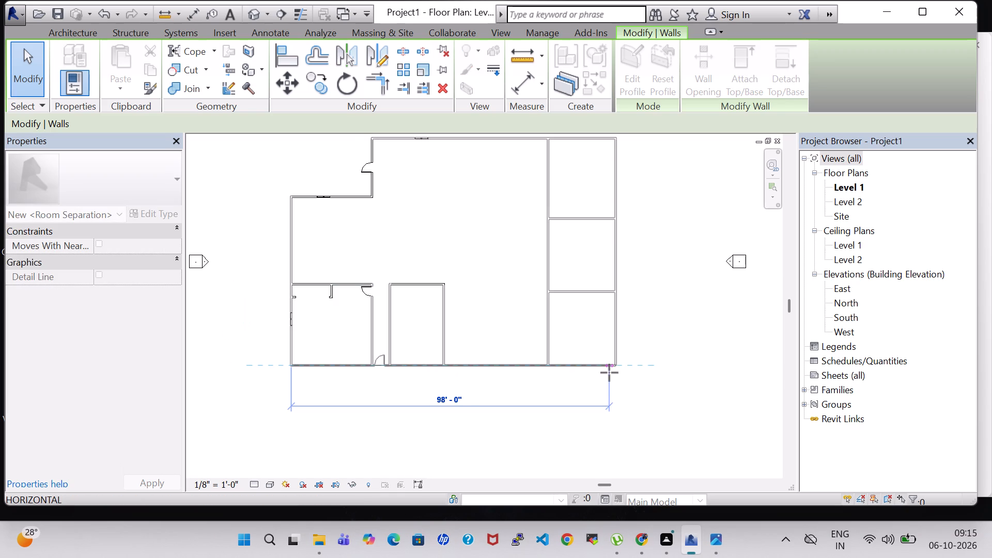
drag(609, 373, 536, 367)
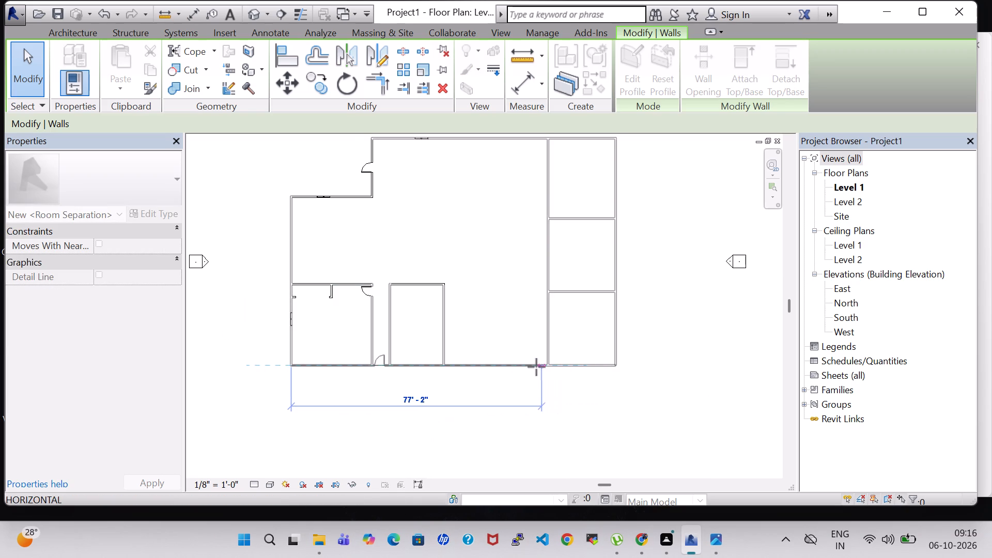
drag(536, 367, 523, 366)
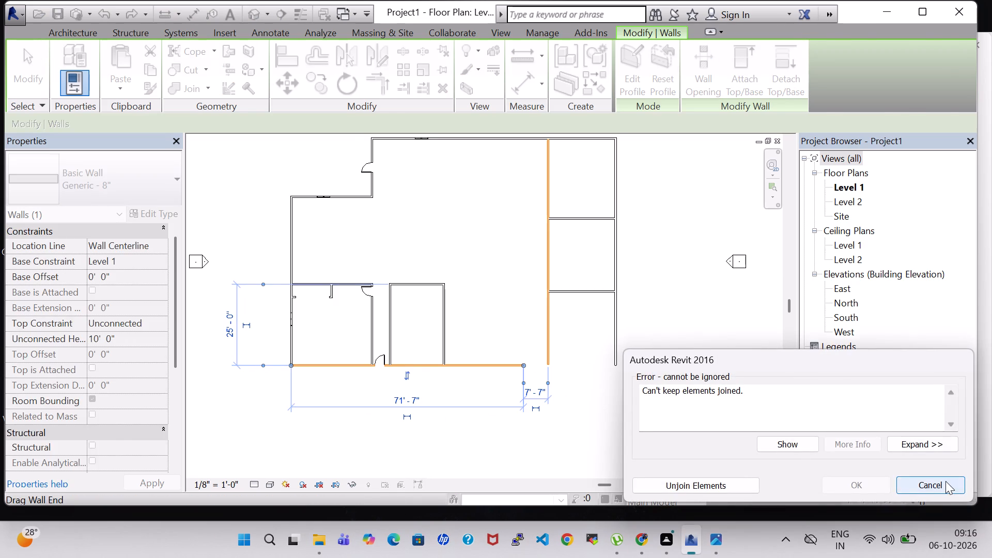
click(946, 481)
Delete the long north-south interior wall that bounds the three east rooms on their west side.
scroll(723, 386, up, 1)
scroll(723, 386, down, 1)
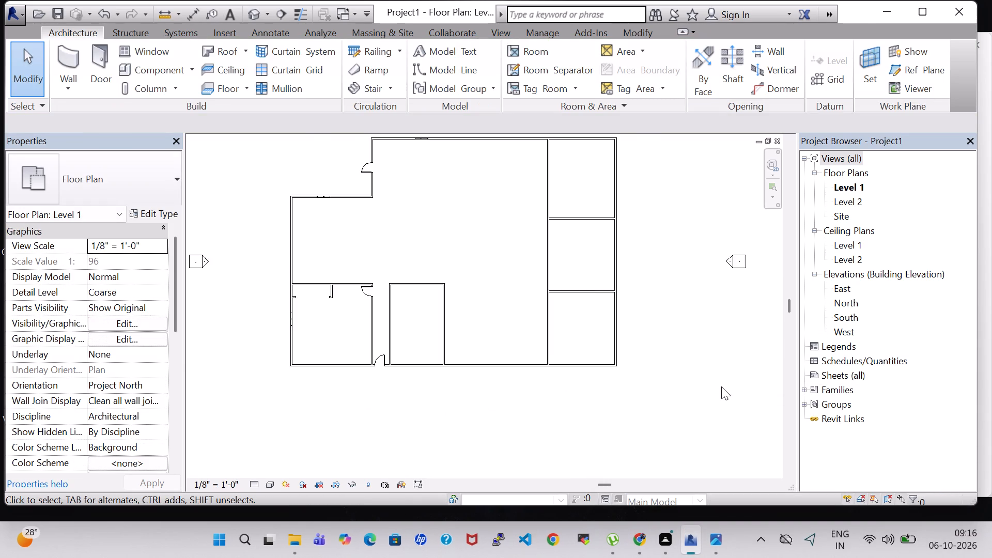
scroll(721, 386, down, 1)
click(488, 166)
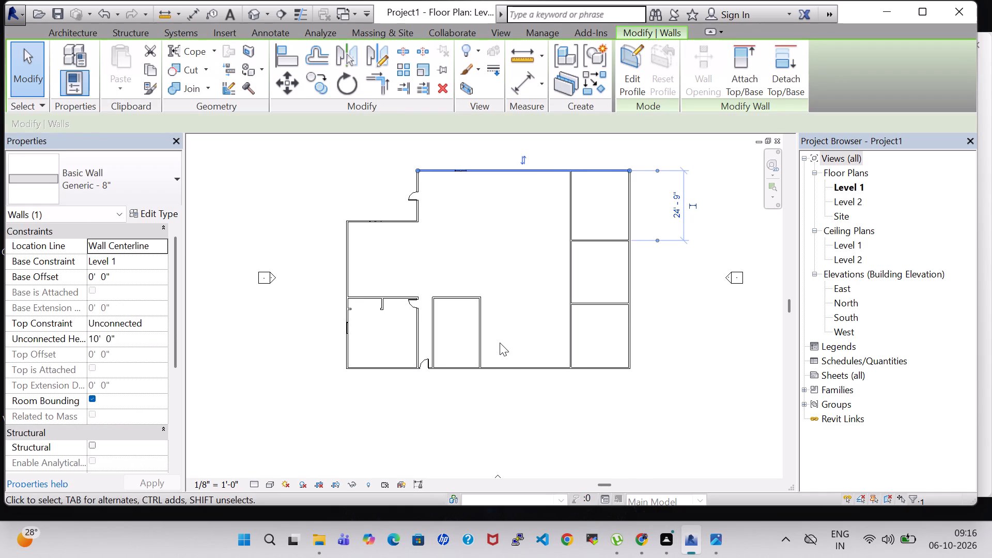
click(527, 364)
click(579, 439)
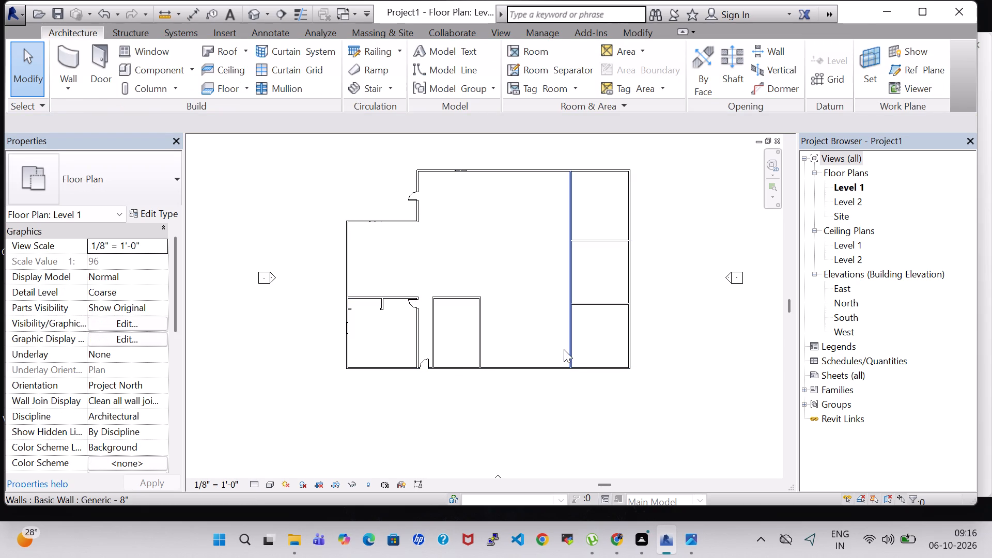
click(569, 287)
key(Delete)
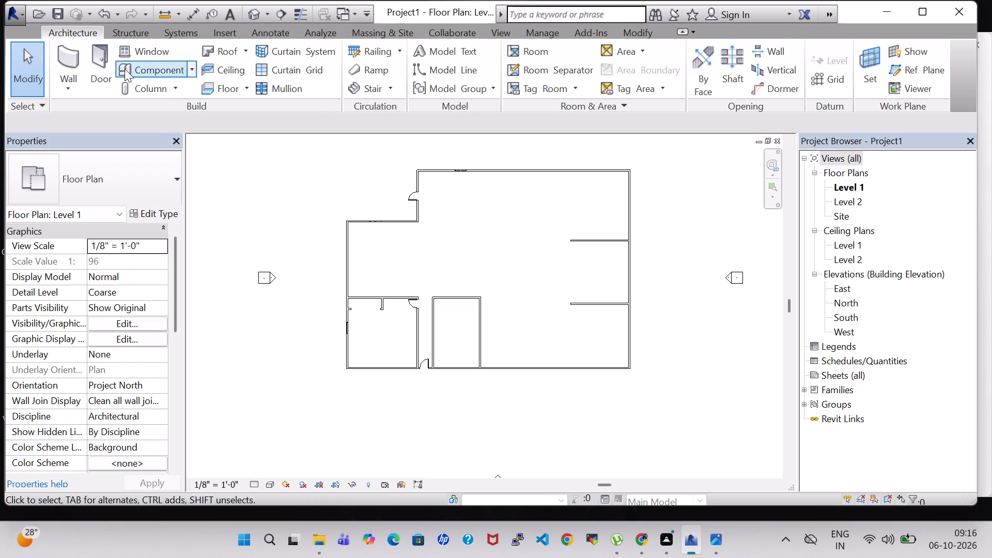
Draw a Generic - 8" wall from the north to the south exterior wall, about 37'-6 1/2" west of the east exterior wall.
click(58, 57)
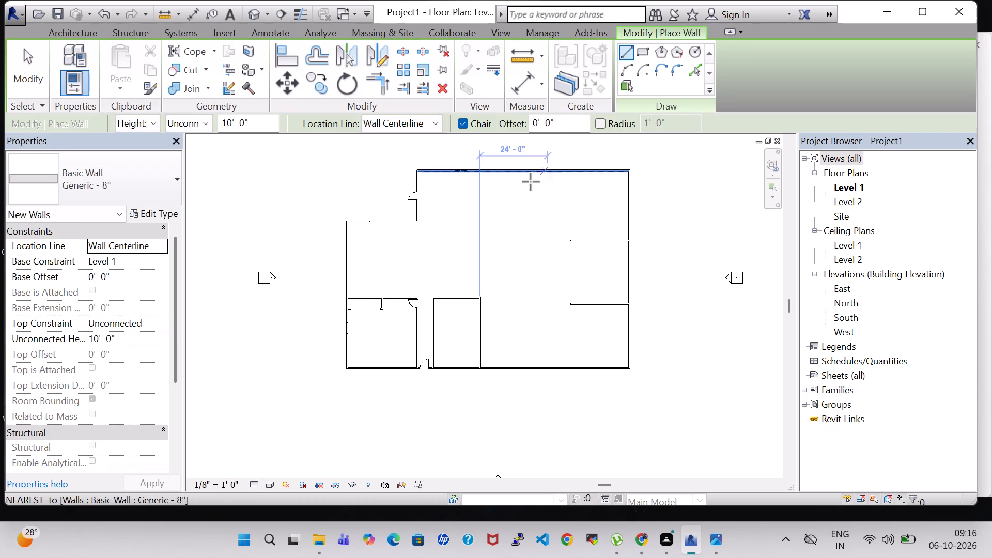
click(518, 172)
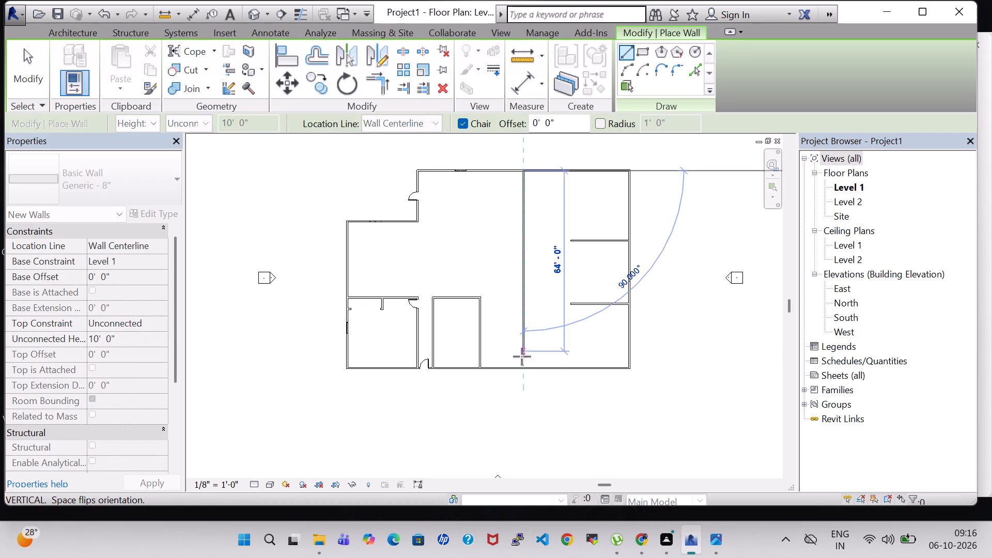
click(520, 366)
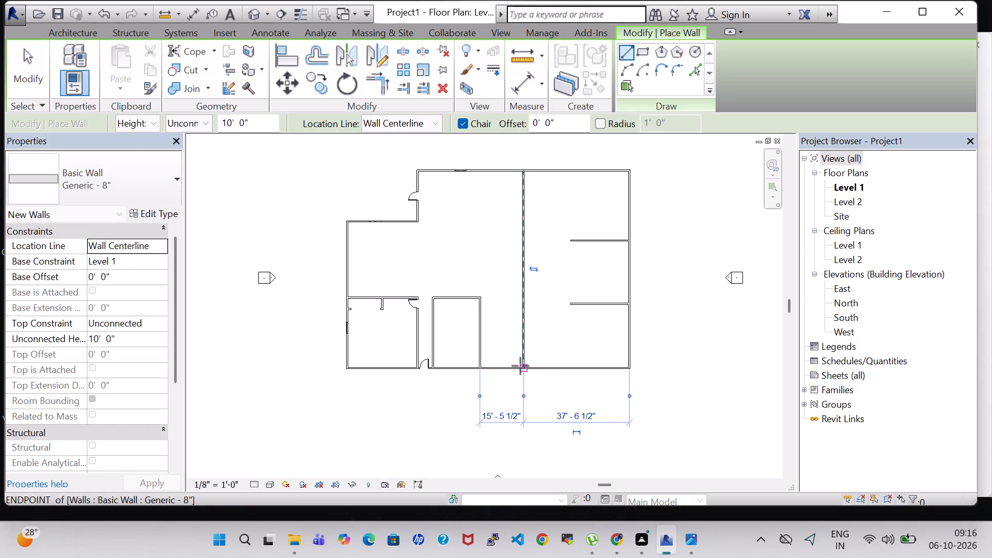
key(Escape)
key(Escape)
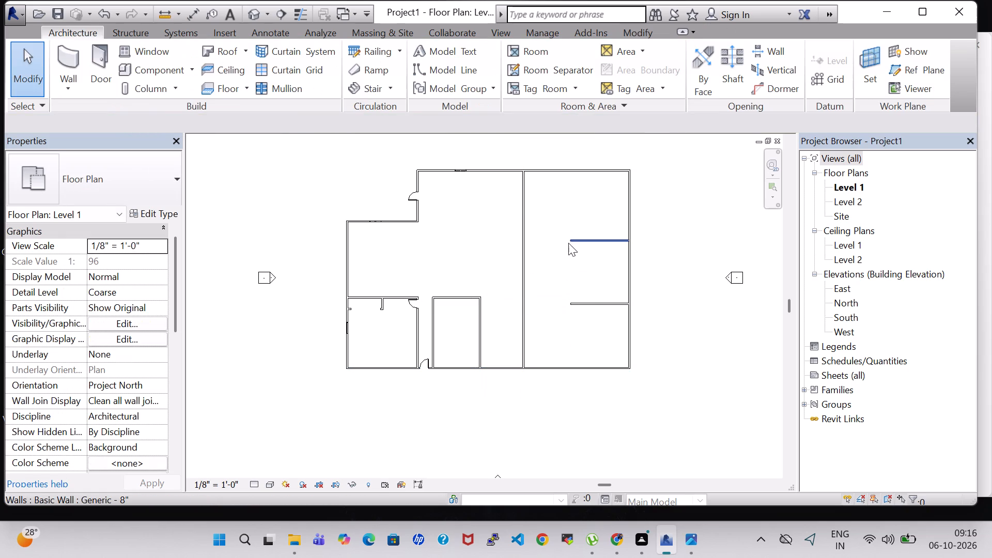
Extend the northern east-west partition on the east side west to meet the new north-south wall, making it 37'-6 1/2" long.
click(570, 239)
drag(570, 239, 528, 243)
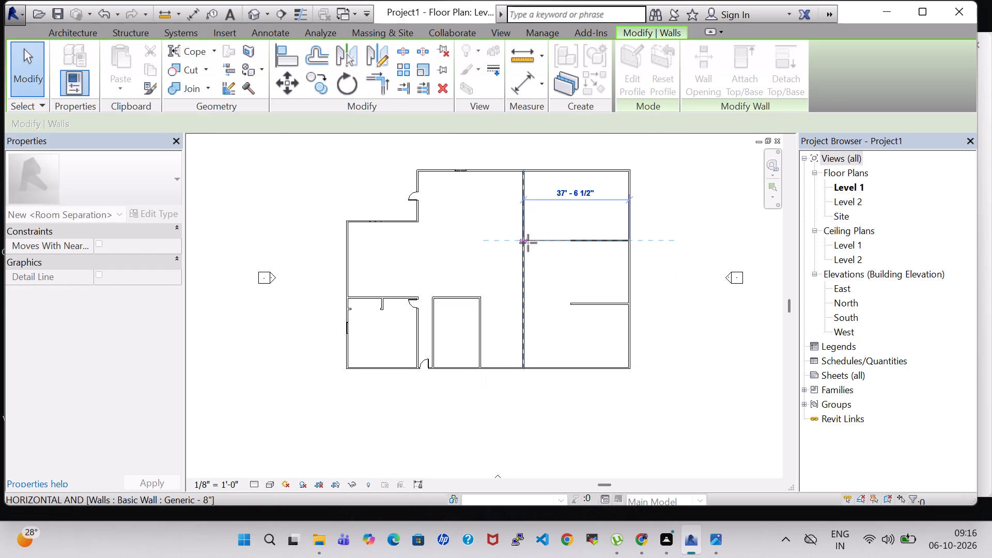
drag(528, 243, 522, 243)
key(Escape)
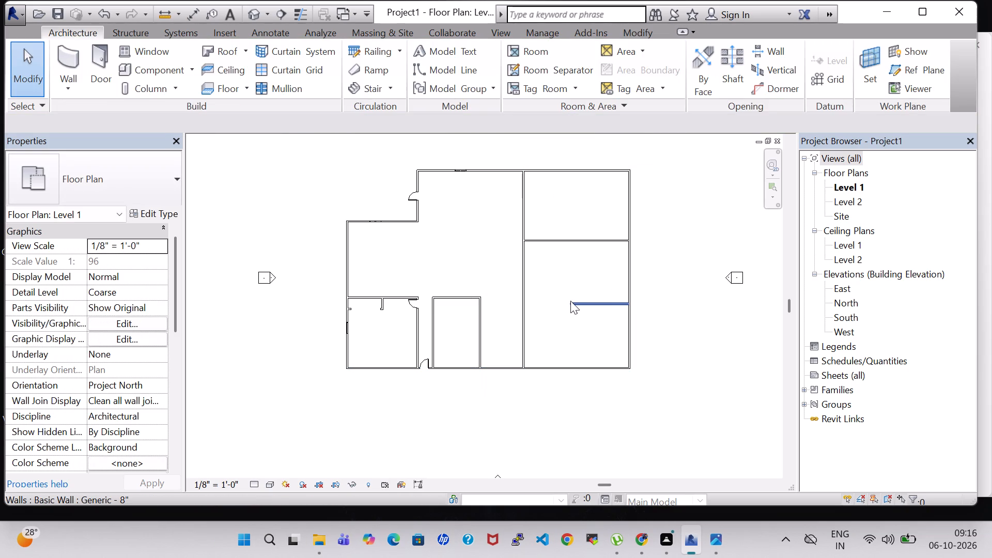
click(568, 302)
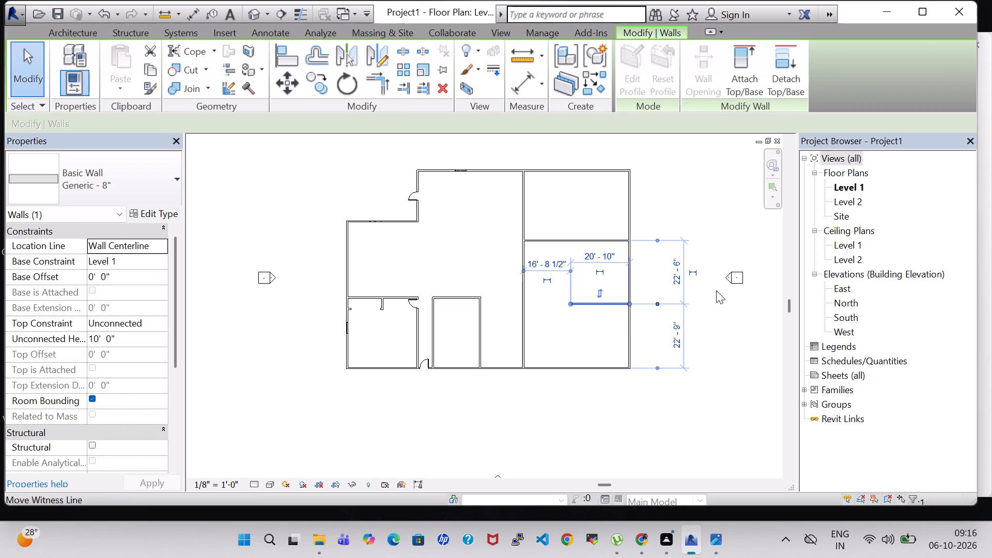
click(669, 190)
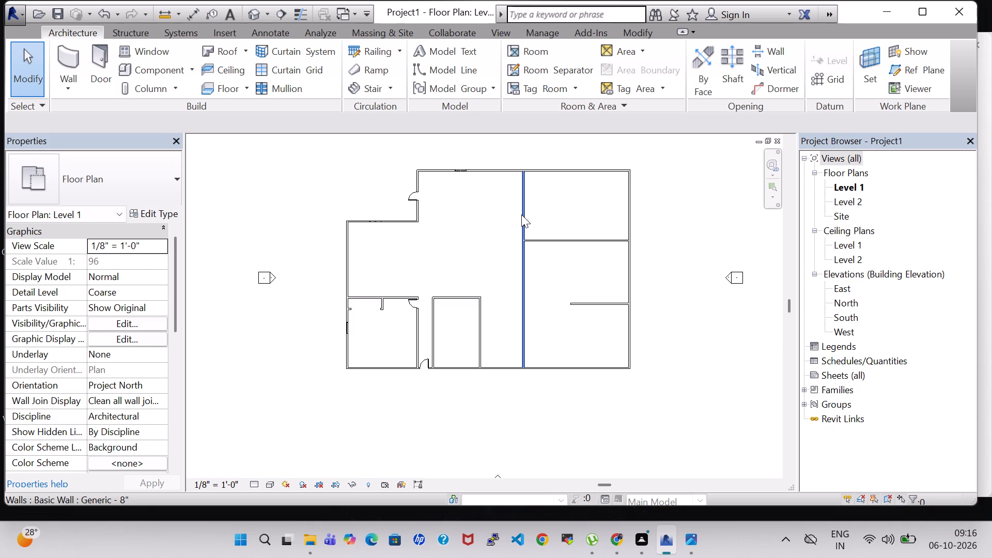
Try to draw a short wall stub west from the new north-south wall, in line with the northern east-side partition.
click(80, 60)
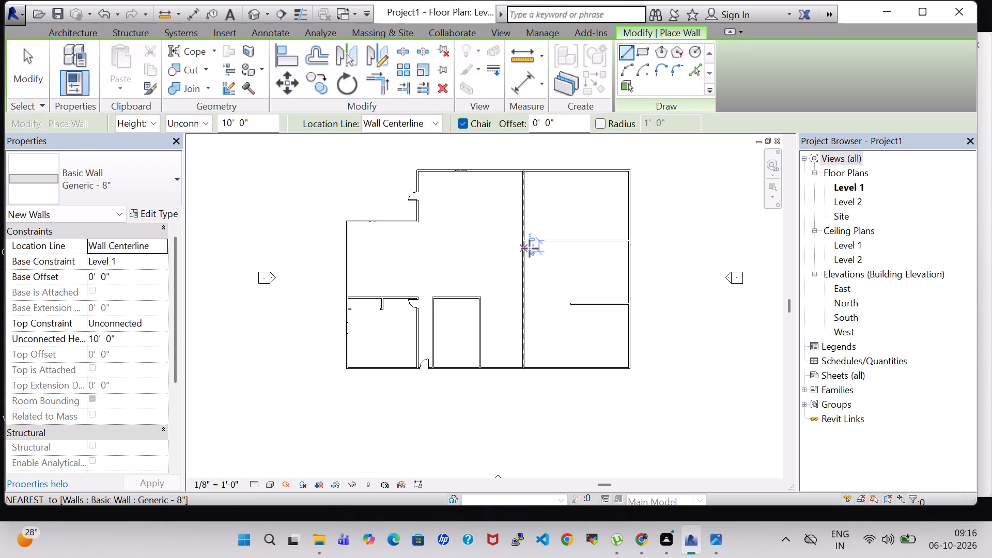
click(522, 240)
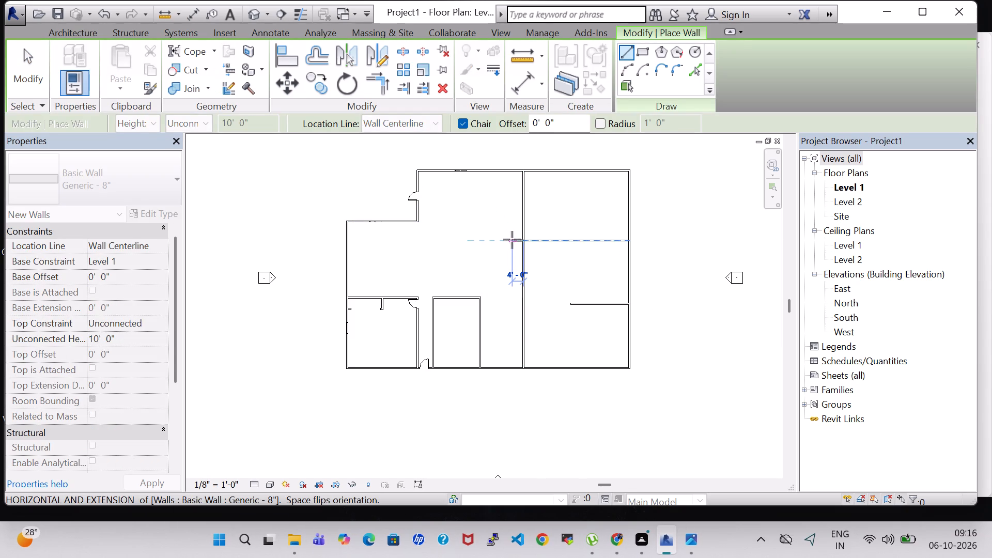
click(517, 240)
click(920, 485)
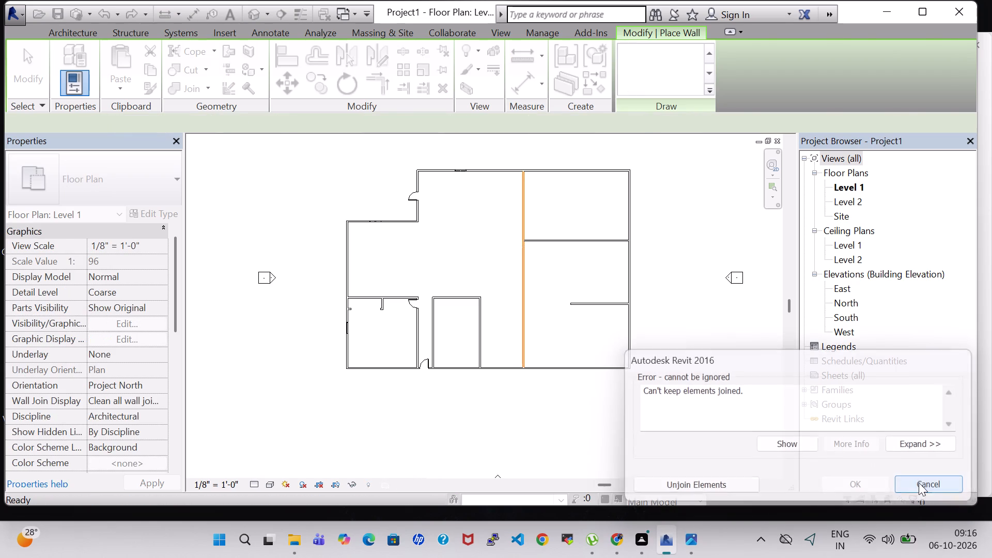
Draw a short Generic - 8" wall stub west from the long north-south wall, slightly north of where the northern east-side partition meets it.
click(64, 60)
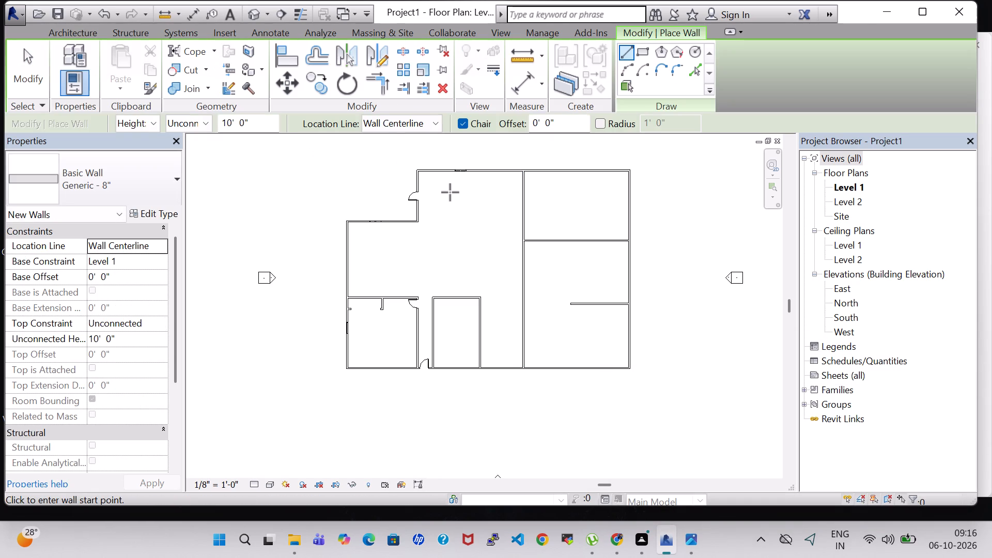
scroll(450, 192, up, 4)
click(578, 263)
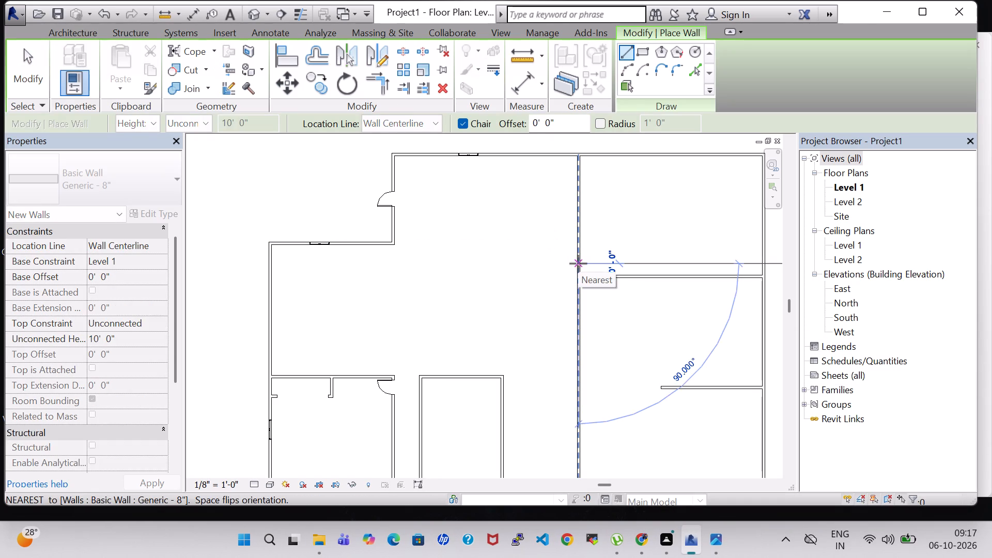
click(565, 265)
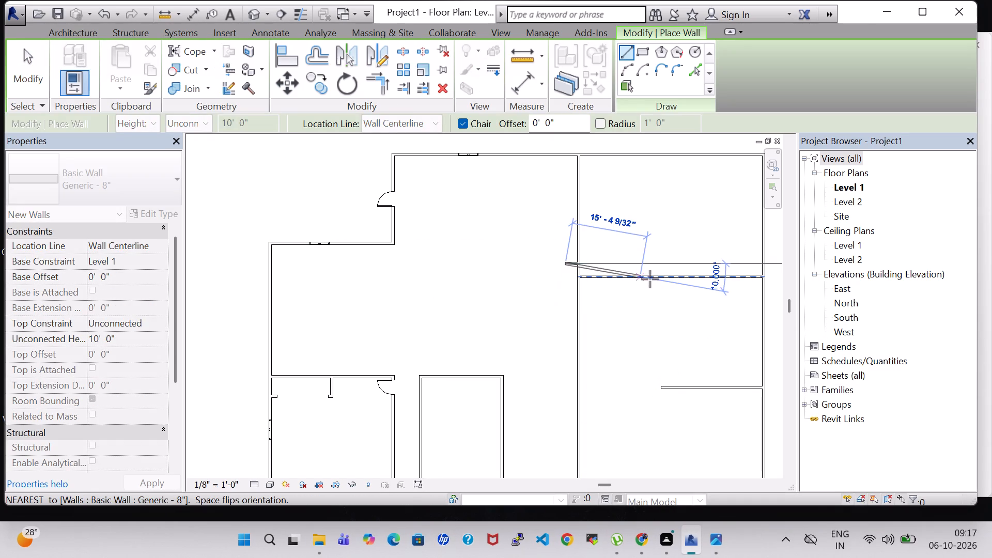
key(Escape)
scroll(661, 294, down, 1)
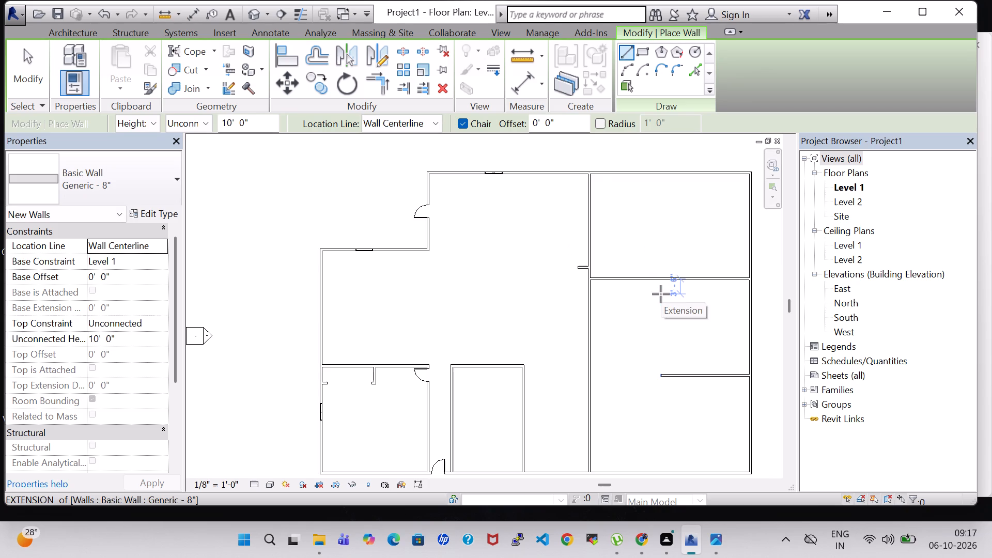
Draw two short aligned Generic - 8" wall stubs in the northeast room, one from the long north-south wall, the other from the east exterior wall.
click(591, 201)
click(601, 200)
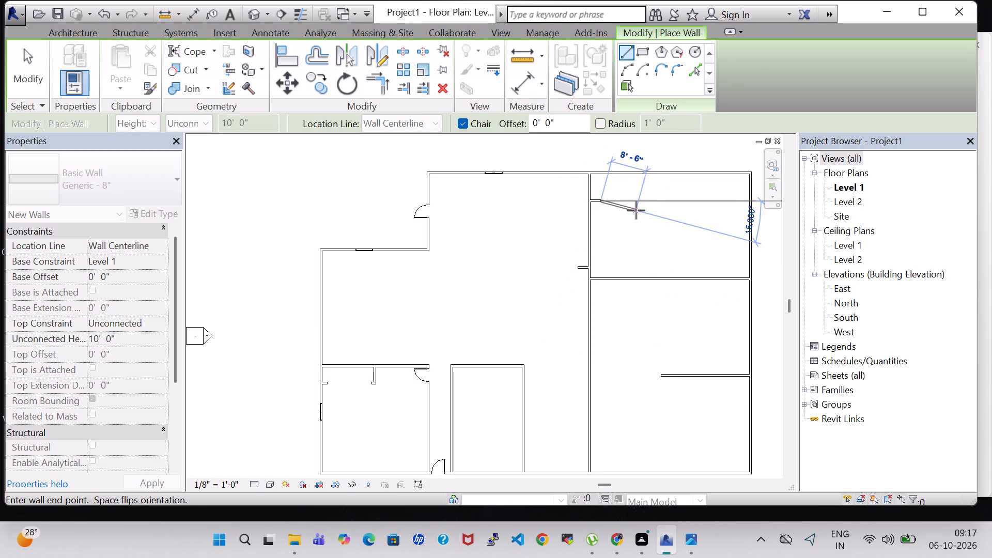
key(Escape)
click(750, 199)
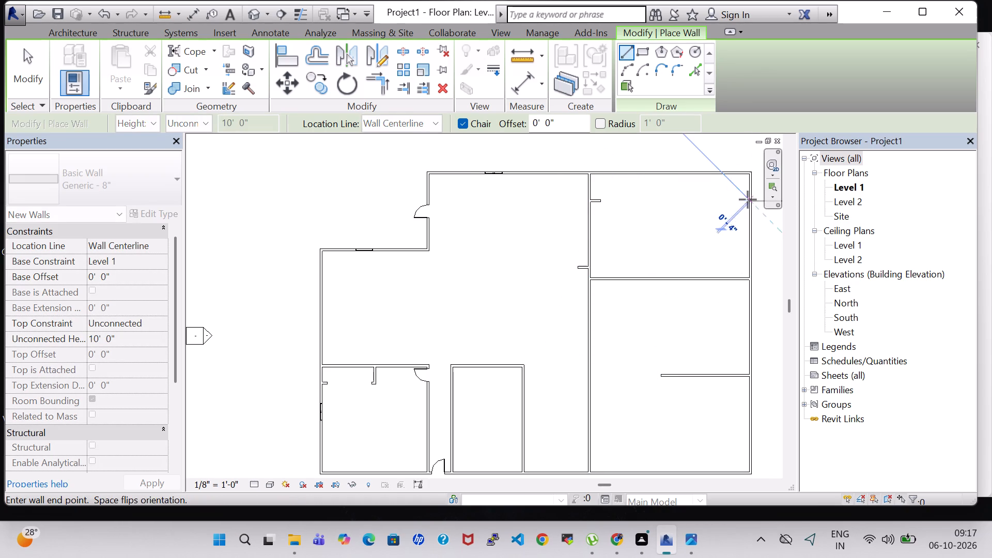
click(741, 200)
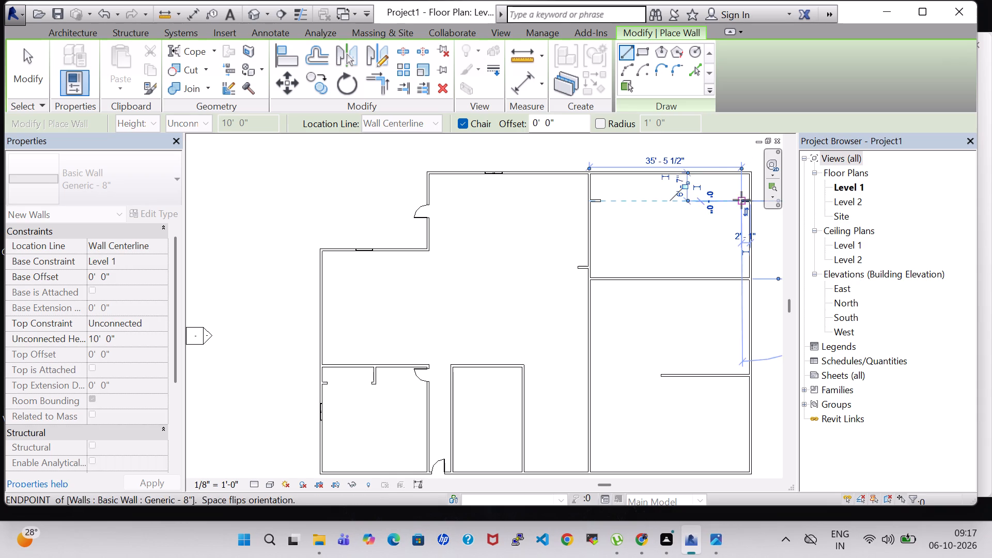
key(Escape)
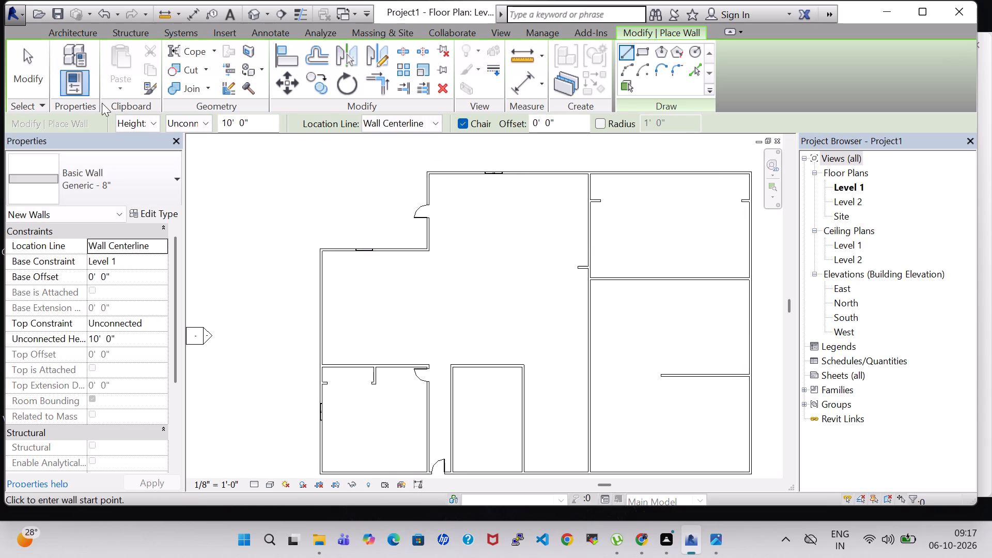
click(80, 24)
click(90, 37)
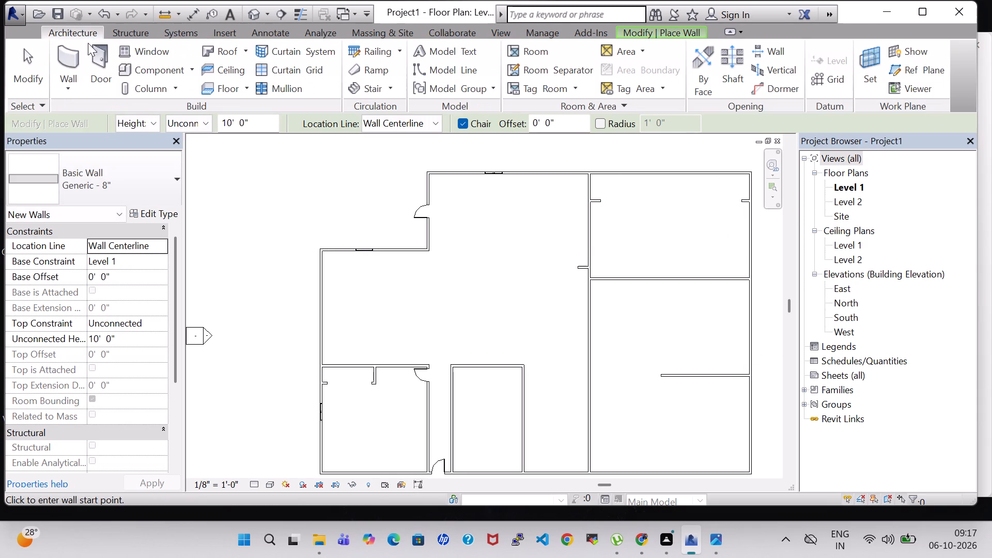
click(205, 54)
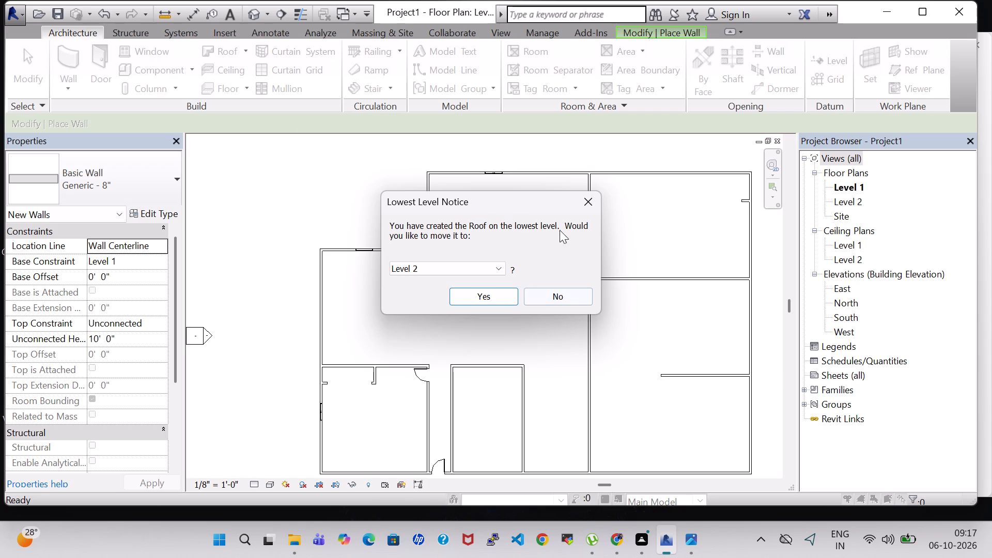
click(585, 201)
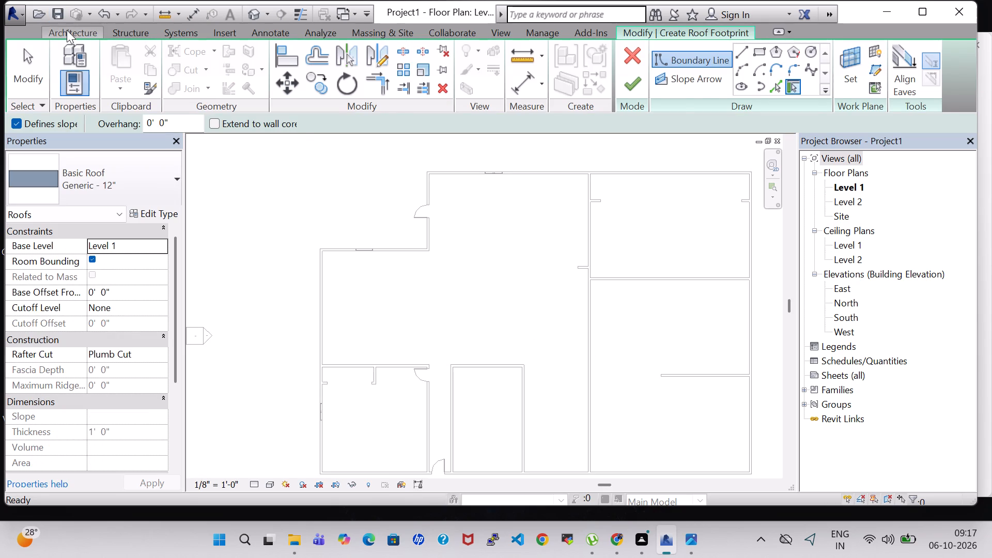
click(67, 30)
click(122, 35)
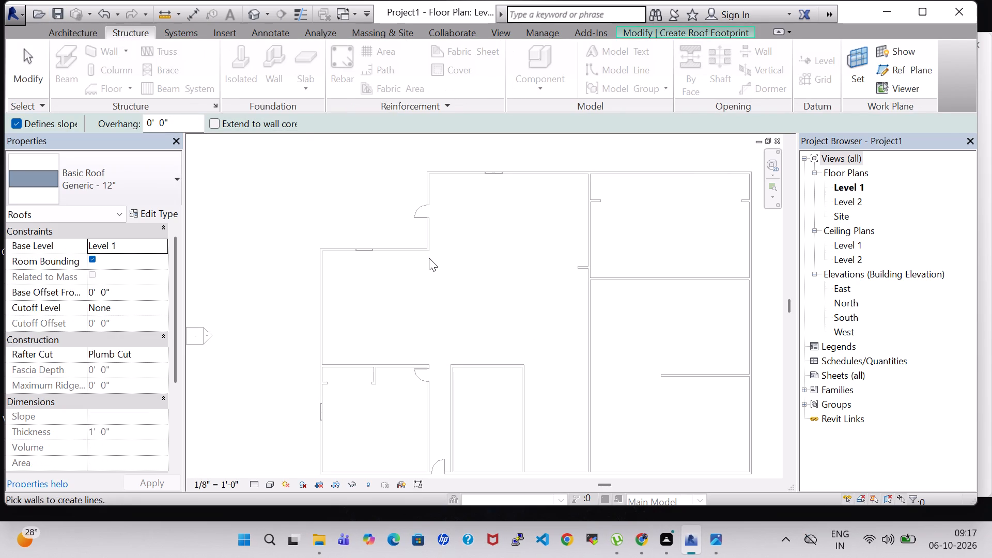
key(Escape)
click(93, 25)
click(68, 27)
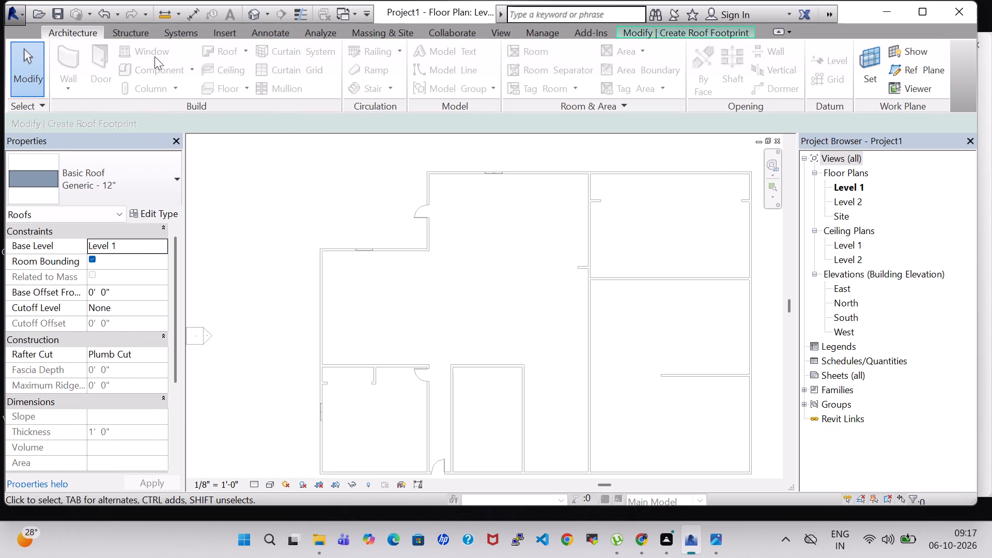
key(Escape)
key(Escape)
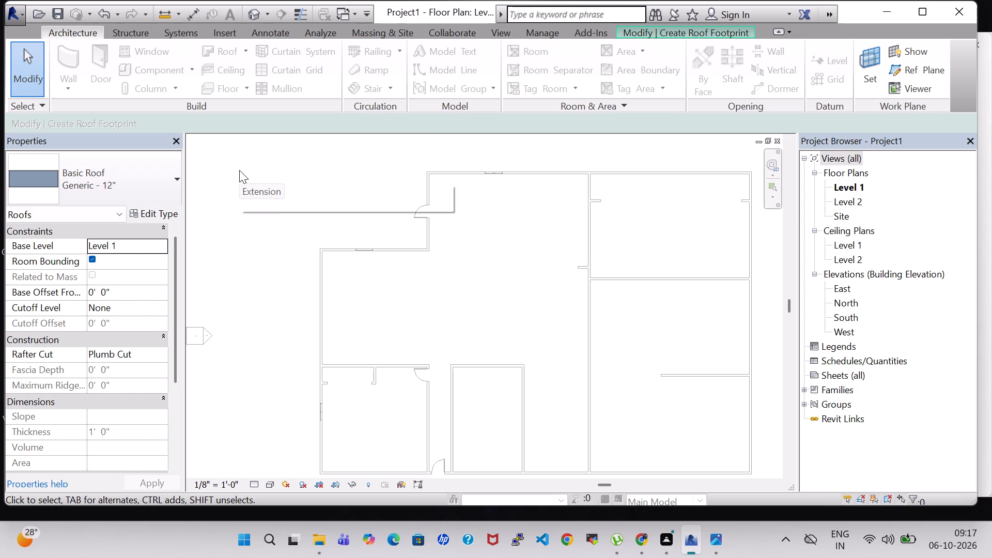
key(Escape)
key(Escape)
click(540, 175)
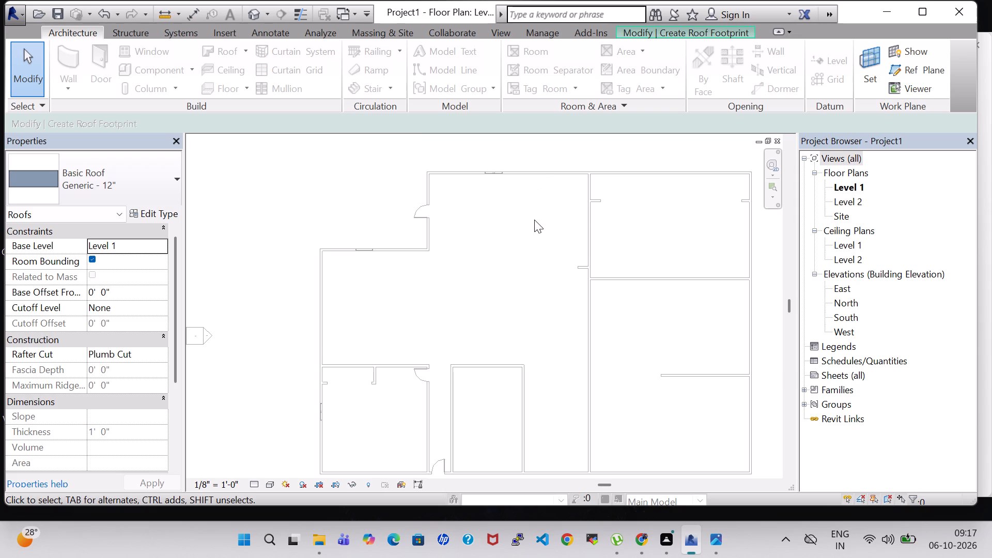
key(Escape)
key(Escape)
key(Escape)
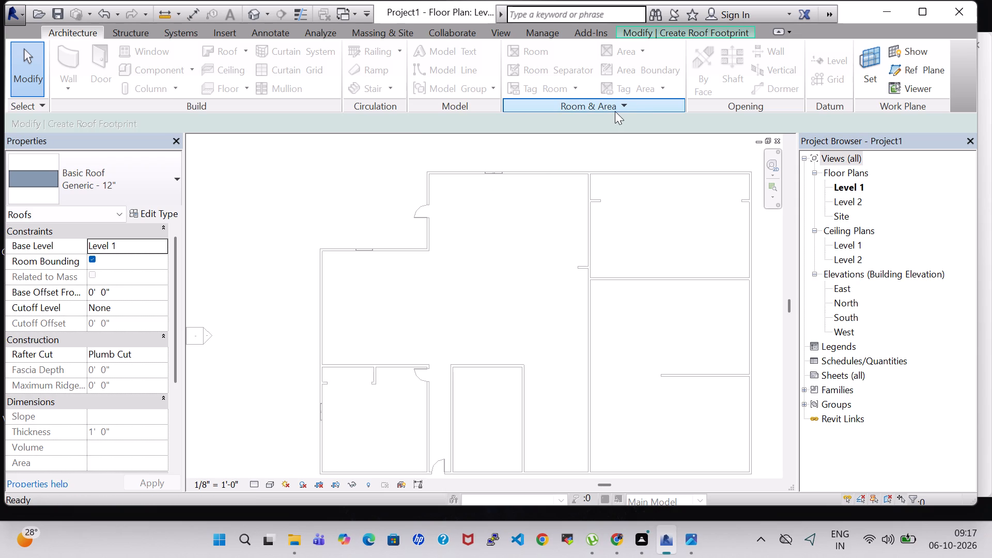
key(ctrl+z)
Place a Casement Dbl with Trim 48" x 48" window in the northeast room's north wall, centred at 18'-9 1/4" from each side.
click(163, 56)
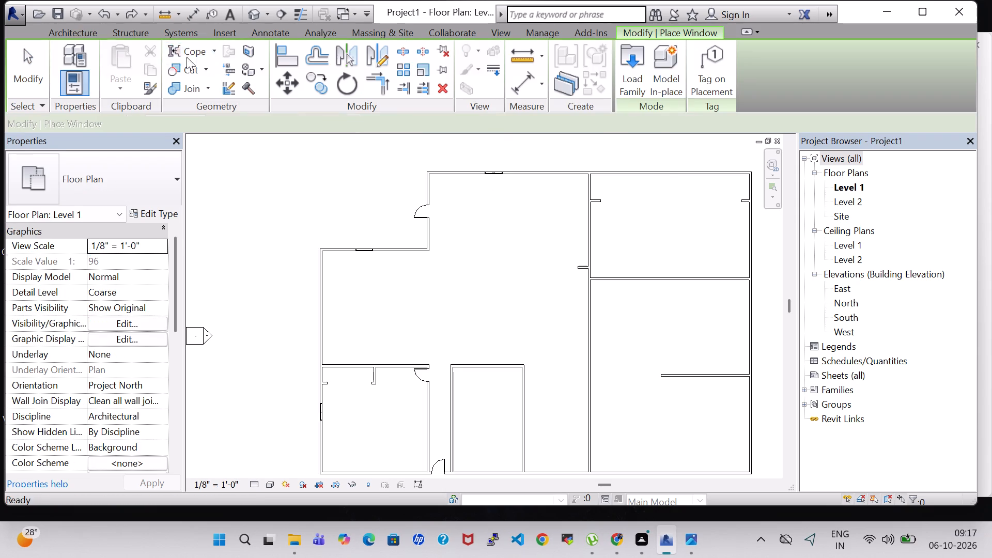
click(671, 173)
key(Escape)
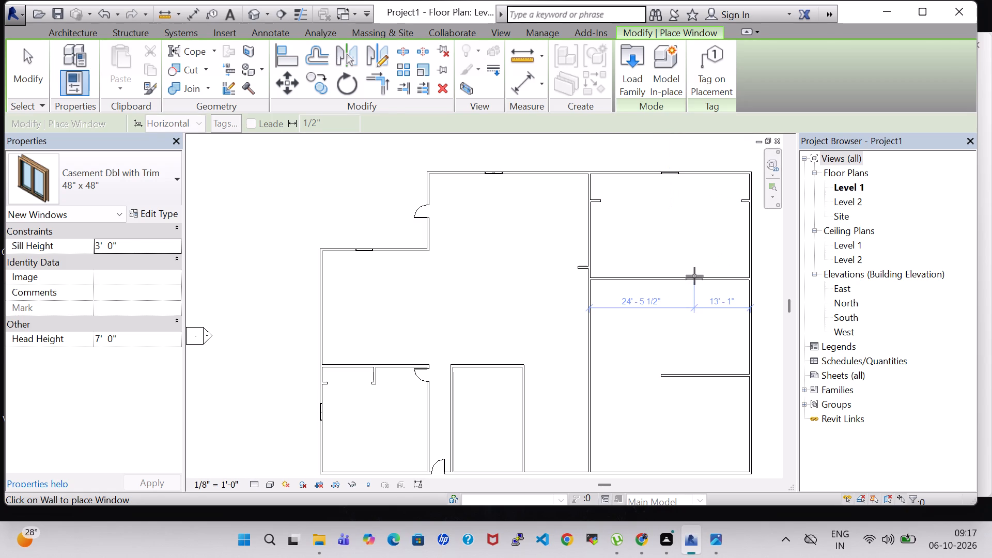
key(Escape)
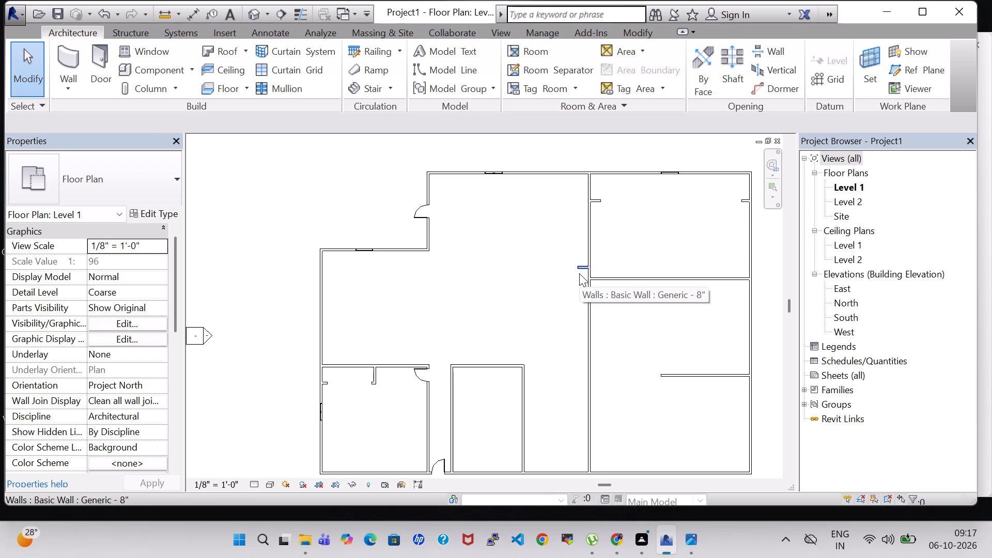
Delete the northern east-west partition between the long north-south wall and the east exterior wall.
click(652, 275)
key(Delete)
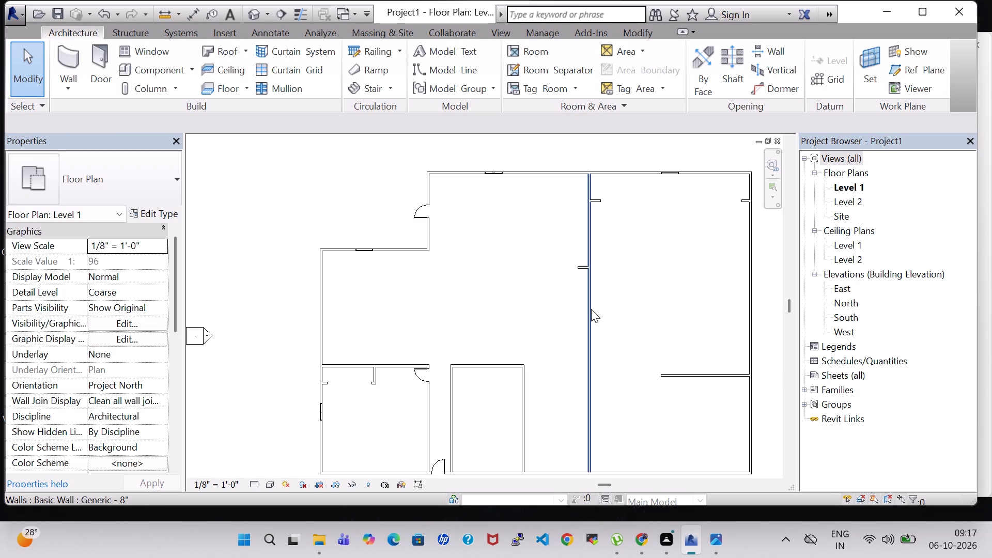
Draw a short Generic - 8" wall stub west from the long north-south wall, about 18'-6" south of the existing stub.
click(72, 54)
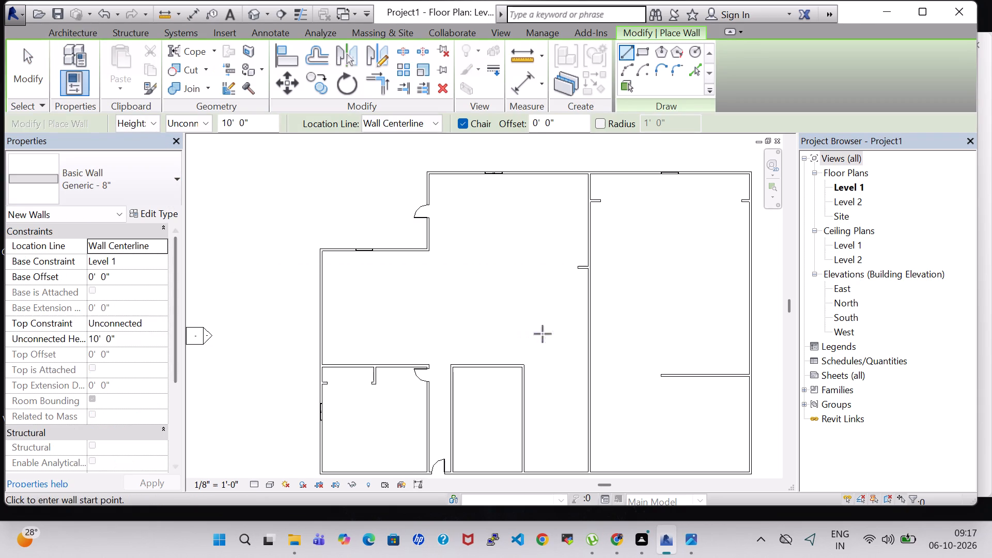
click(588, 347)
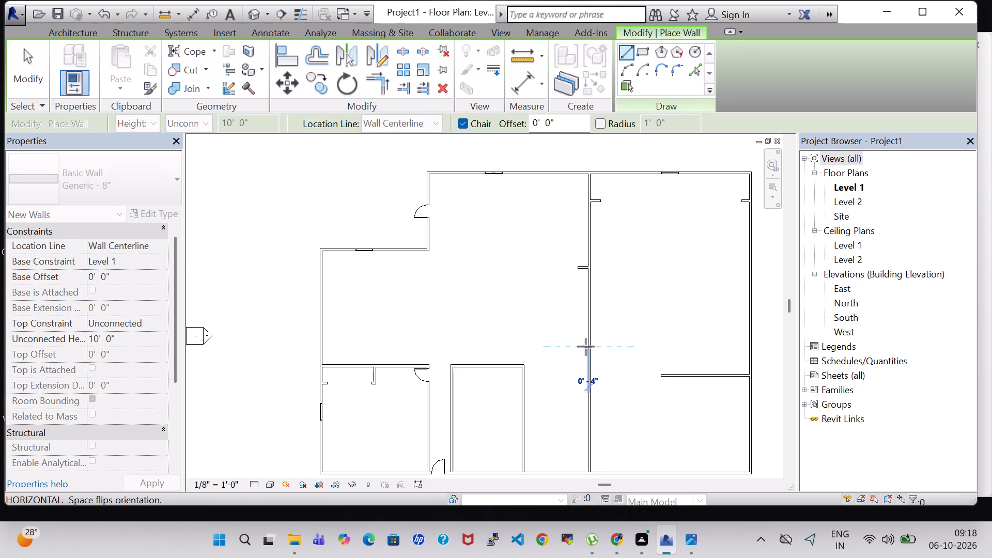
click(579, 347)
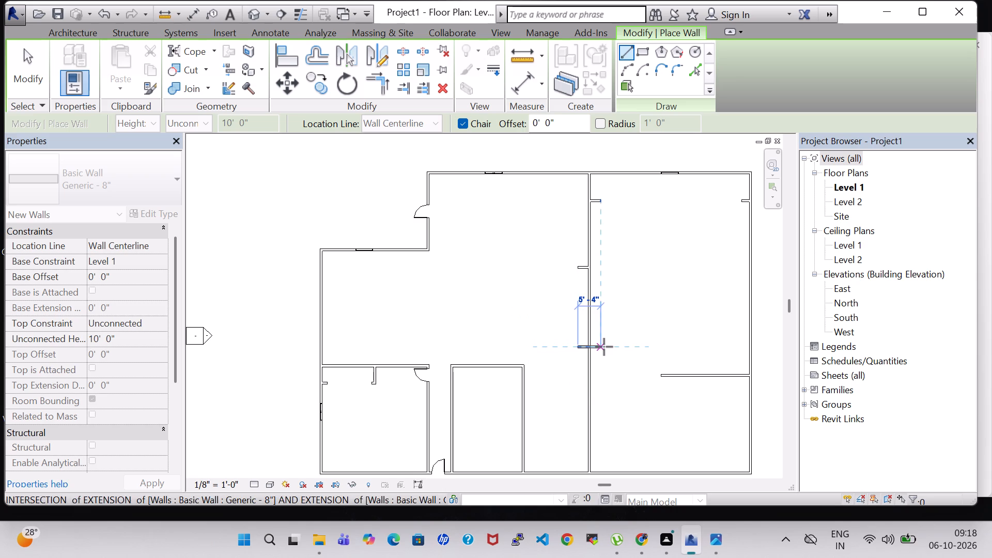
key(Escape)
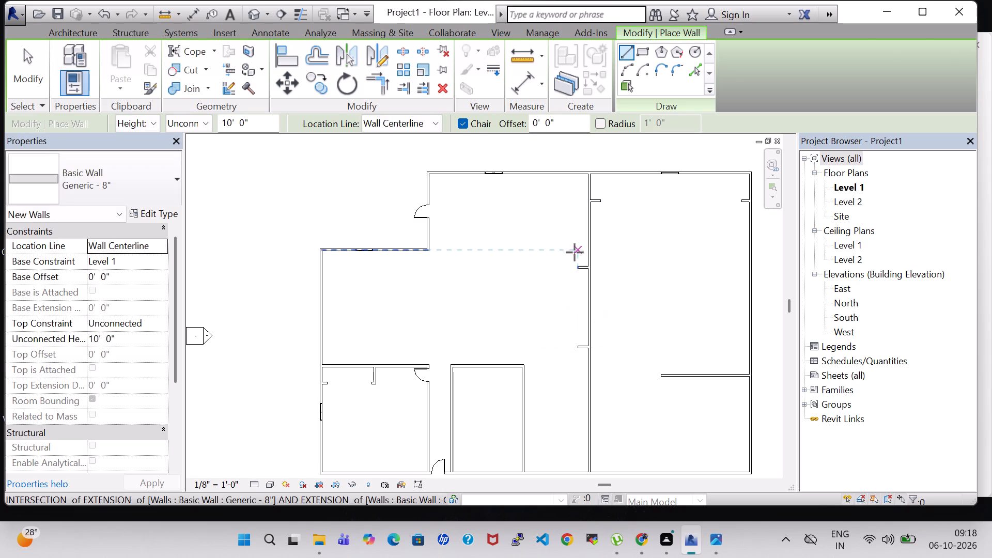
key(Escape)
Delete both short wall stubs on the west side of the long north-south wall.
click(582, 266)
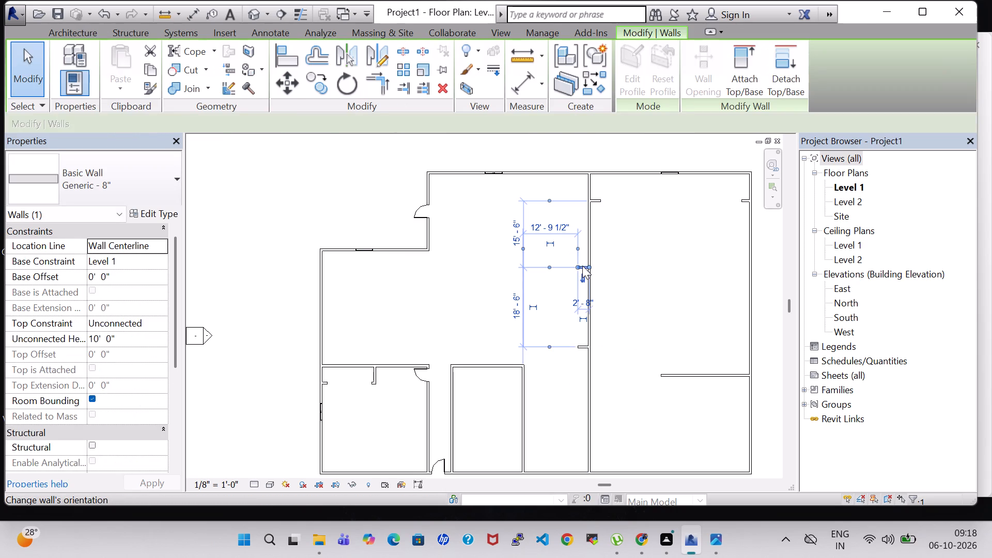
key(Delete)
click(579, 344)
key(Delete)
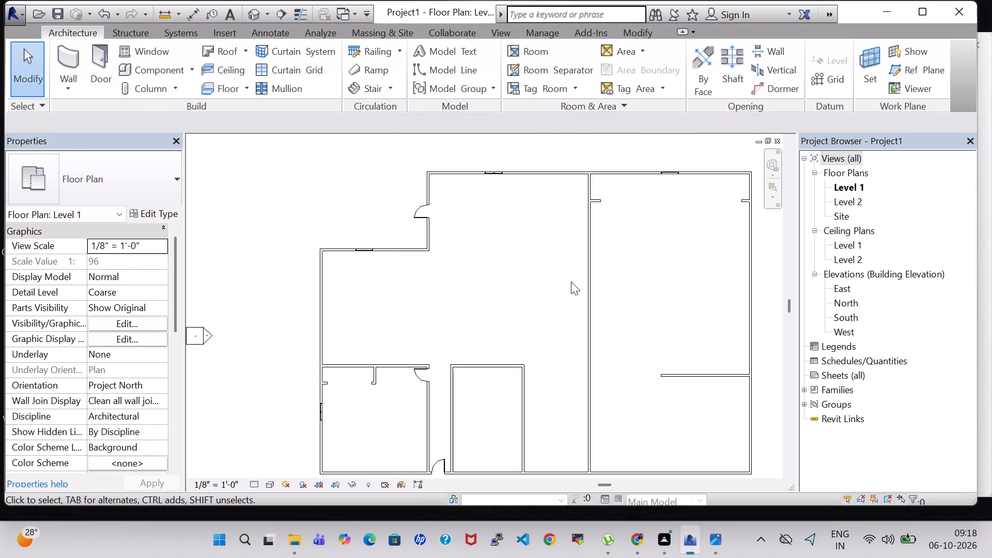
Draw two parallel Generic - 8" wall stubs west from the long north-south wall, about 6'-0" long and about 20'-7" apart.
click(68, 66)
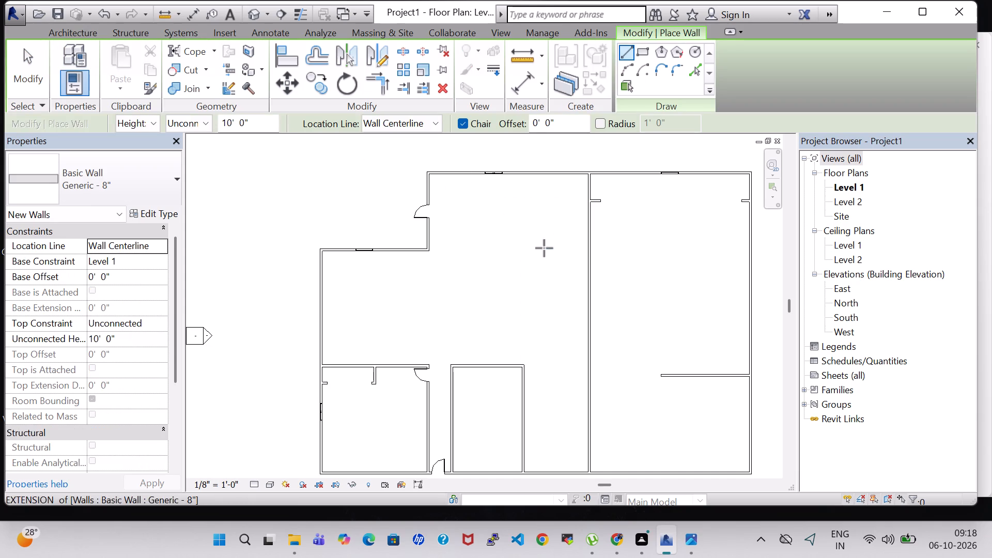
click(591, 262)
click(576, 263)
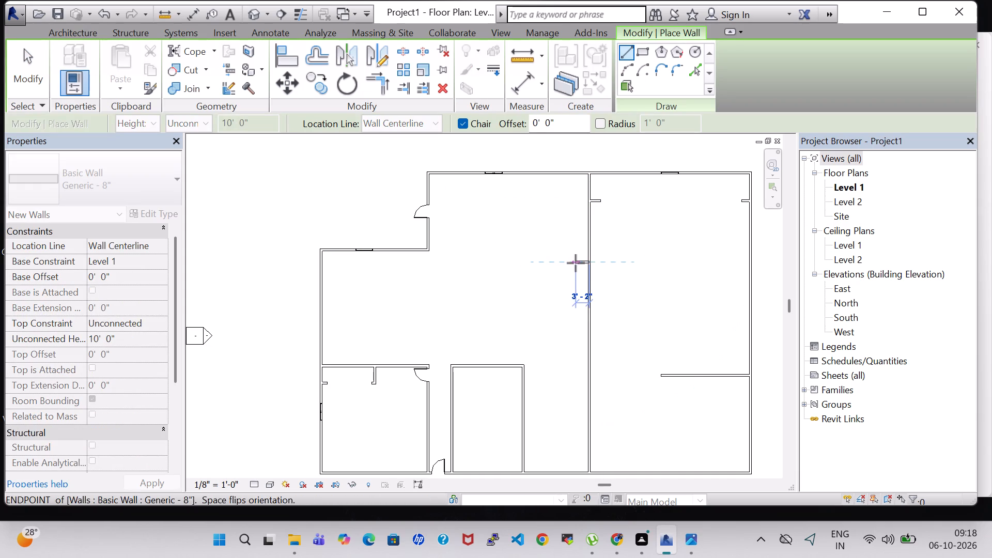
key(Escape)
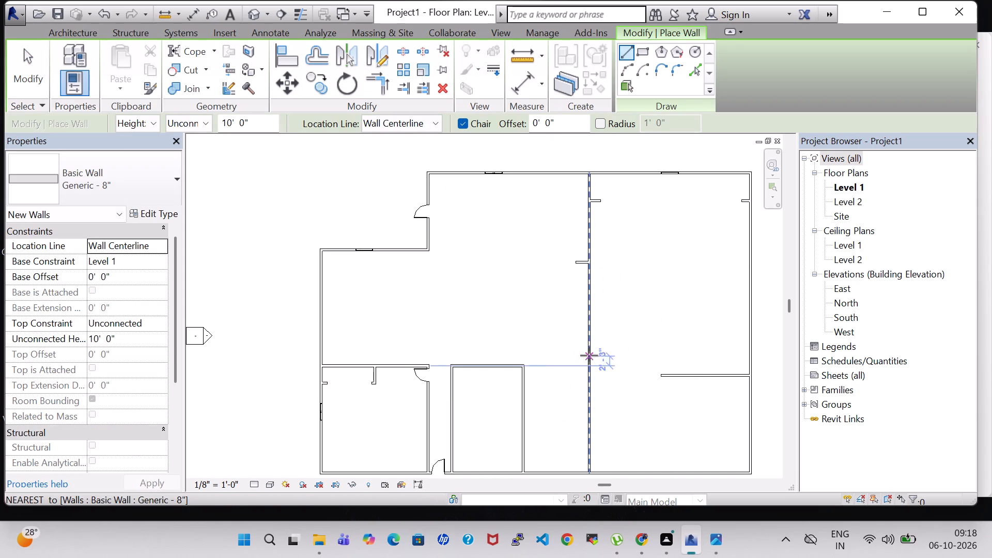
click(589, 350)
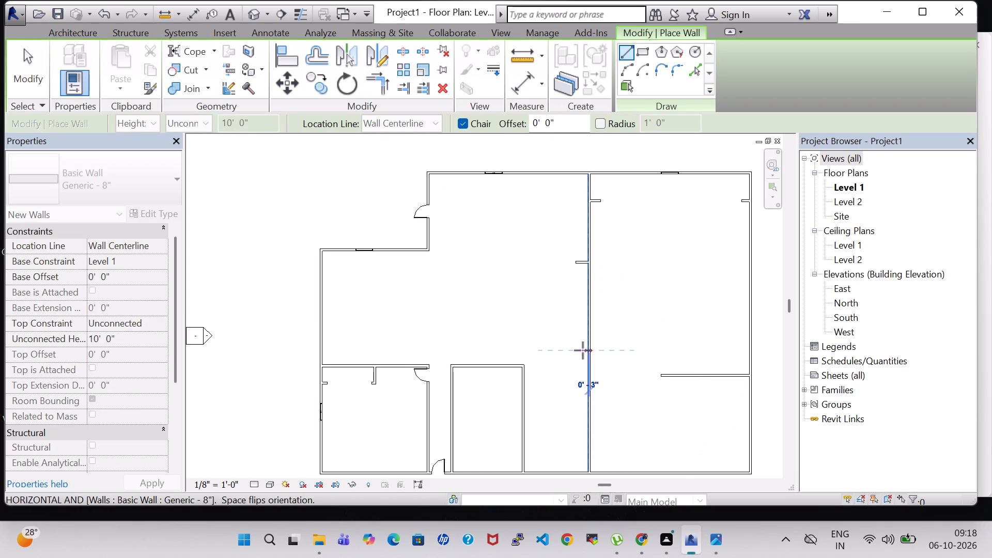
click(564, 350)
key(Escape)
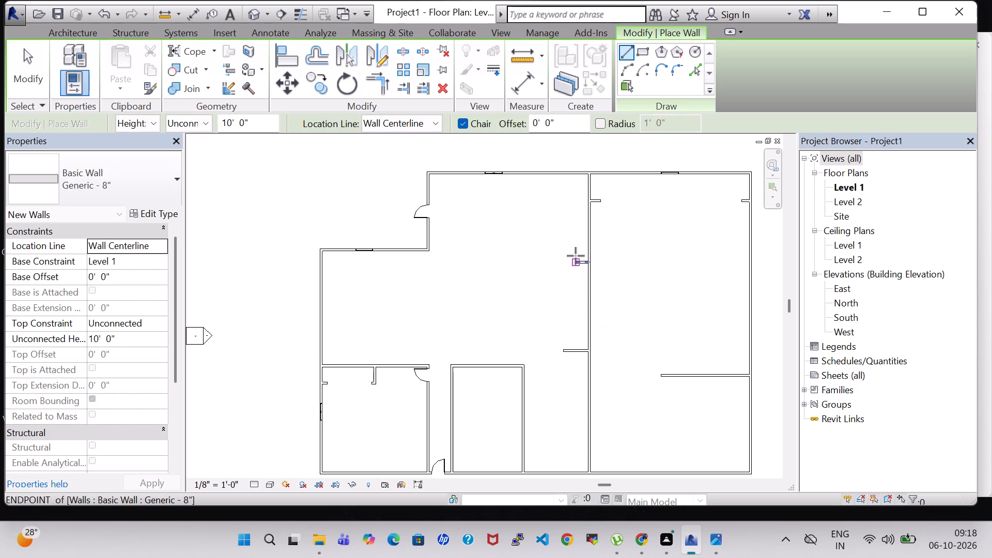
click(576, 261)
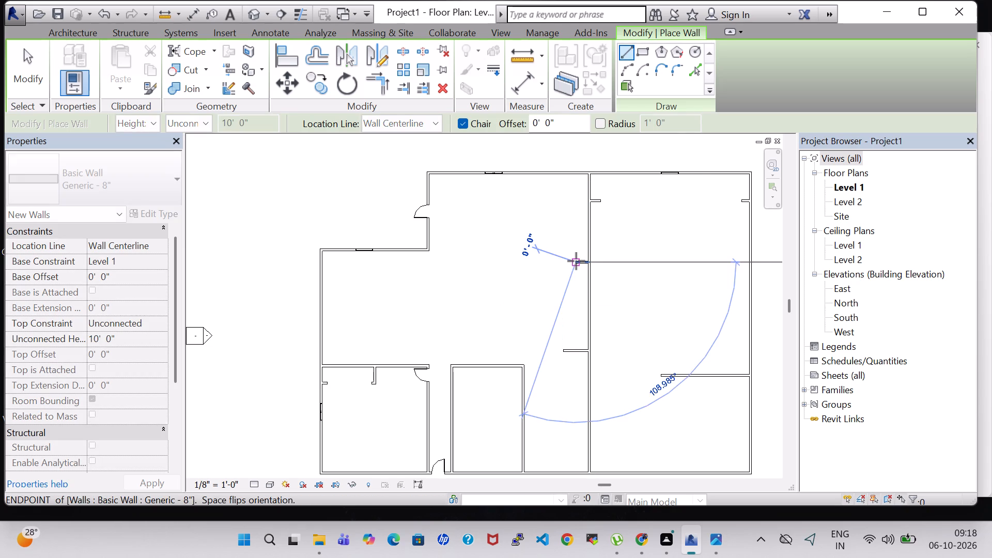
click(564, 261)
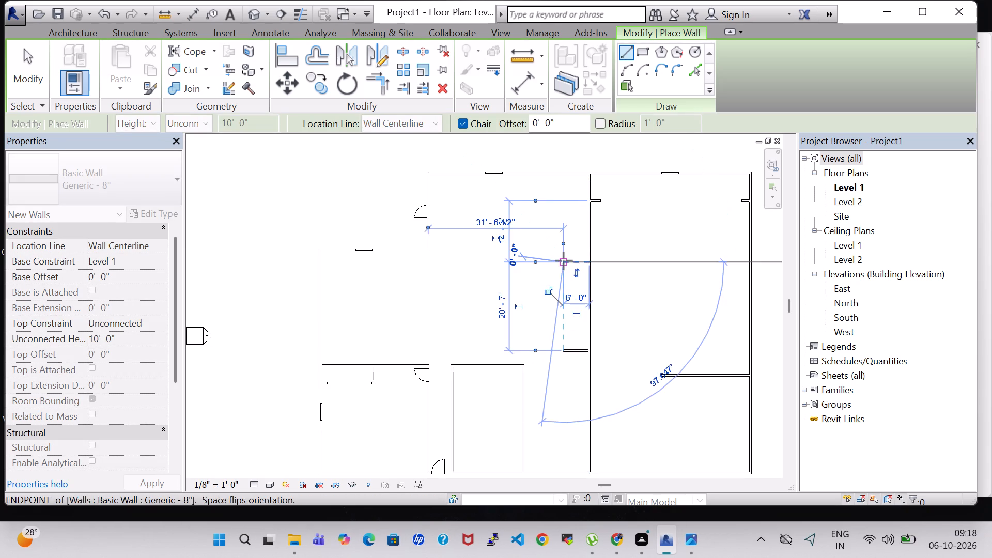
key(Escape)
key(Escape)
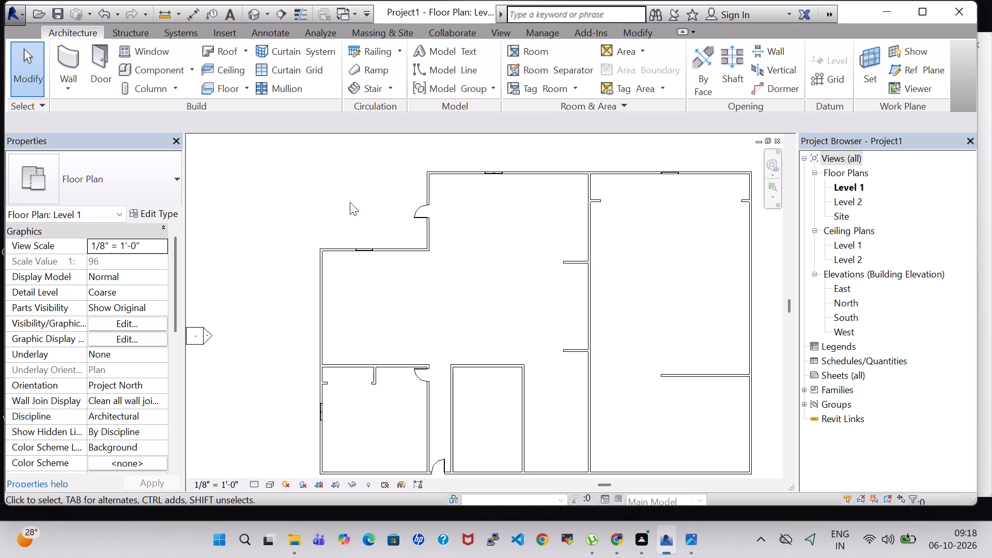
Draw a 37'-6 1/2" Generic - 8" wall from the long north-south wall to the east exterior wall, aligned with the southwest room's north wall.
click(59, 52)
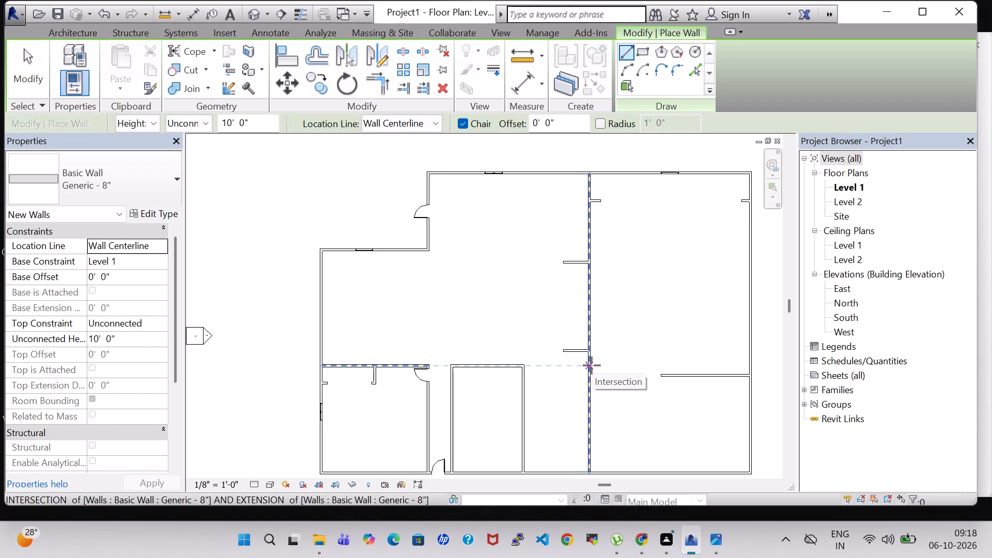
click(592, 365)
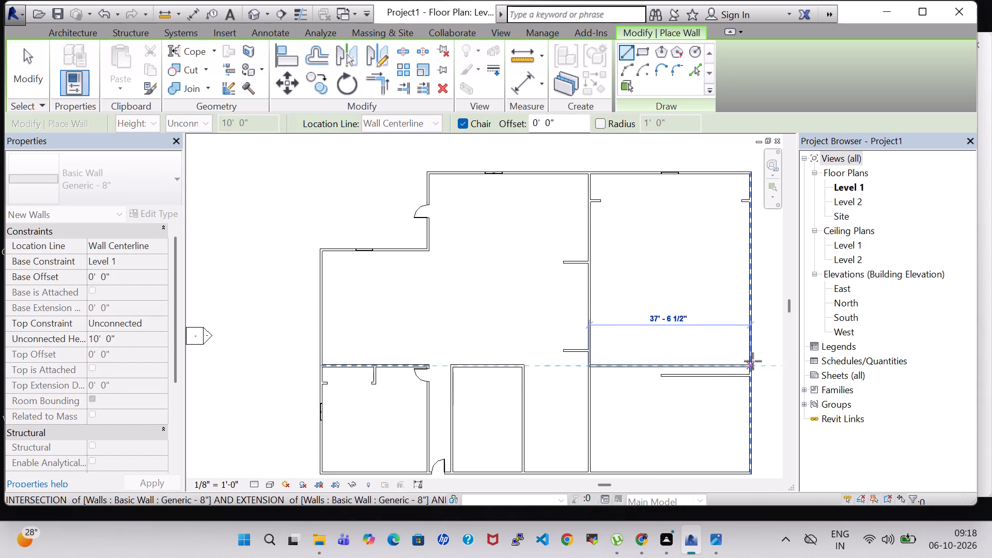
click(749, 363)
key(Escape)
key(Escape)
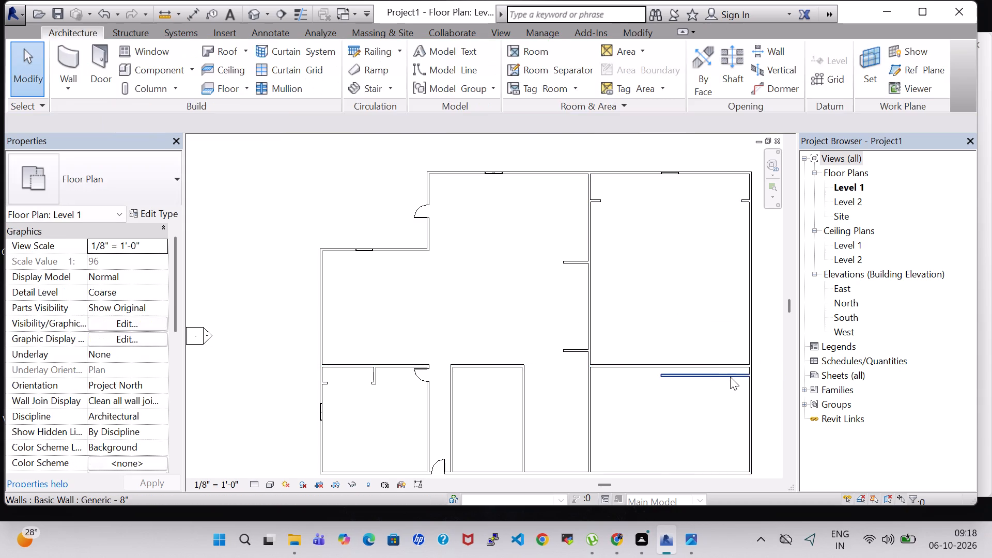
Delete the shorter east-west partition just south of the new wall on the east side.
click(727, 375)
key(Delete)
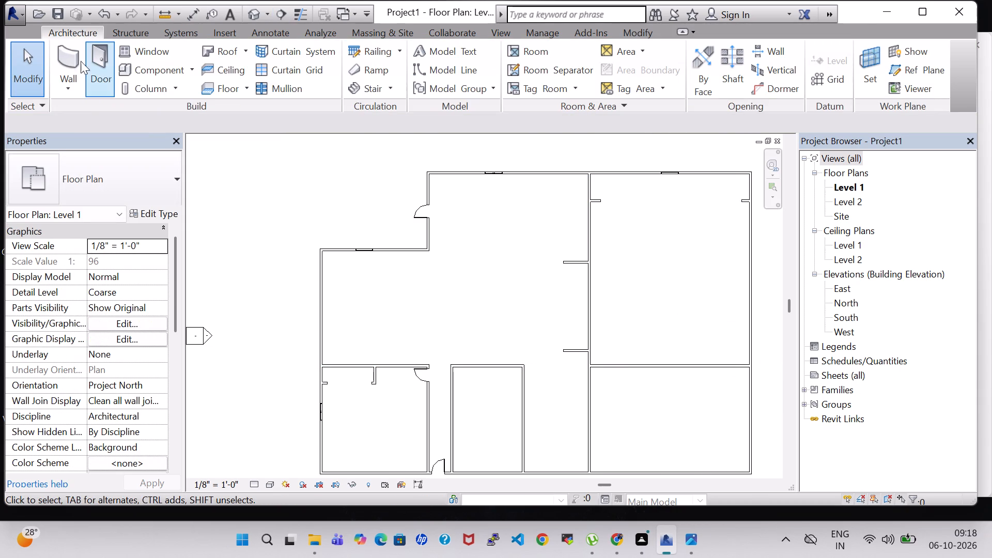
Place a Single-Flush 36" x 84" door in the new east-side partition, about 8'-6" from the long north-south wall.
click(106, 56)
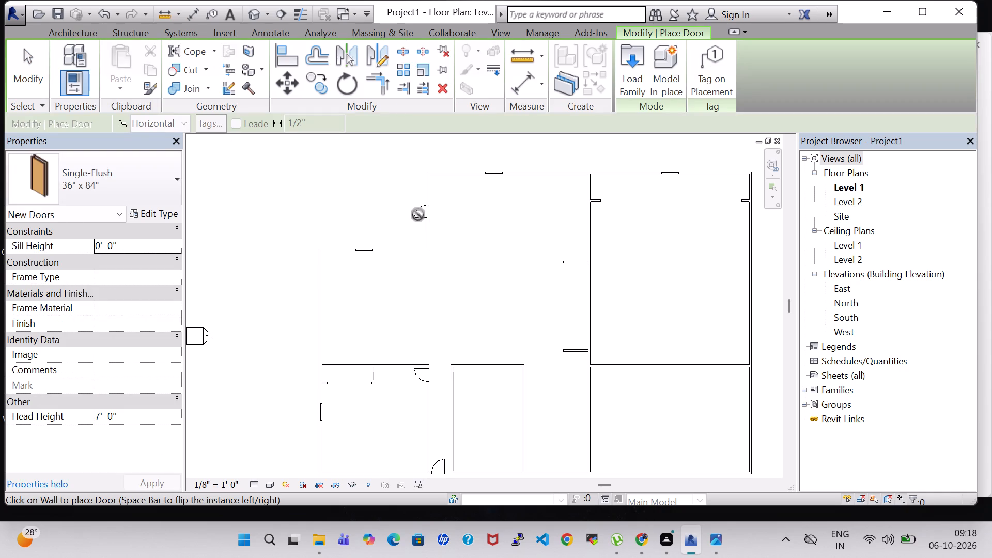
click(626, 367)
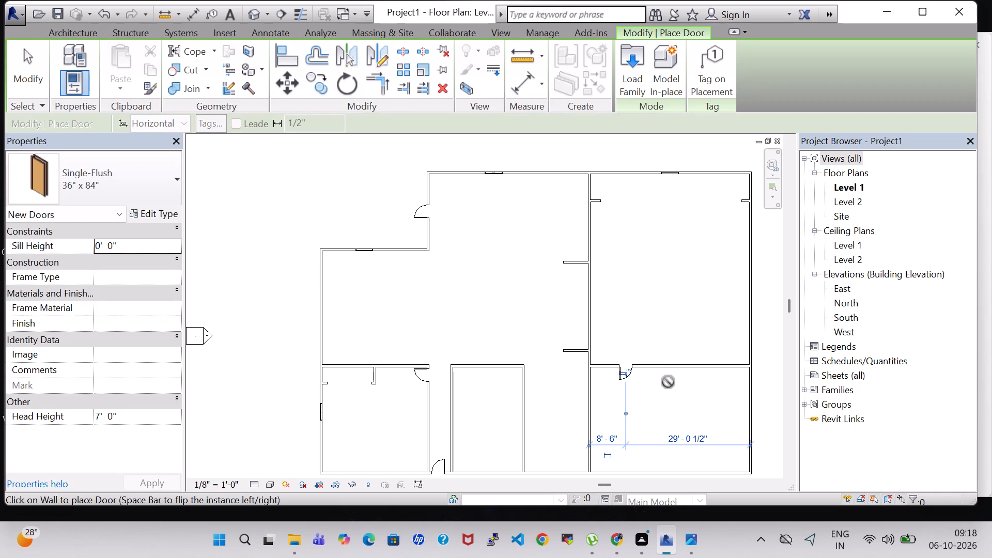
key(Escape)
key(Escape)
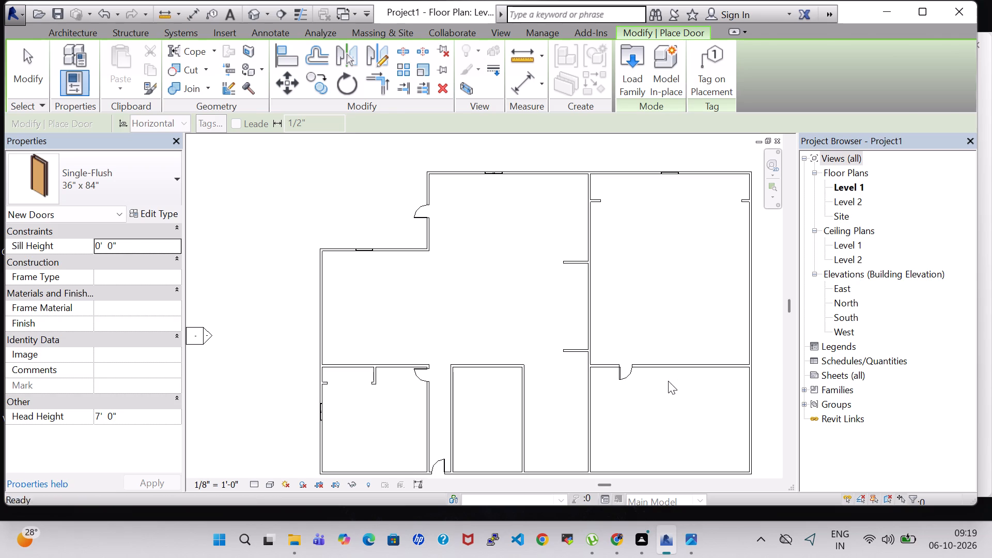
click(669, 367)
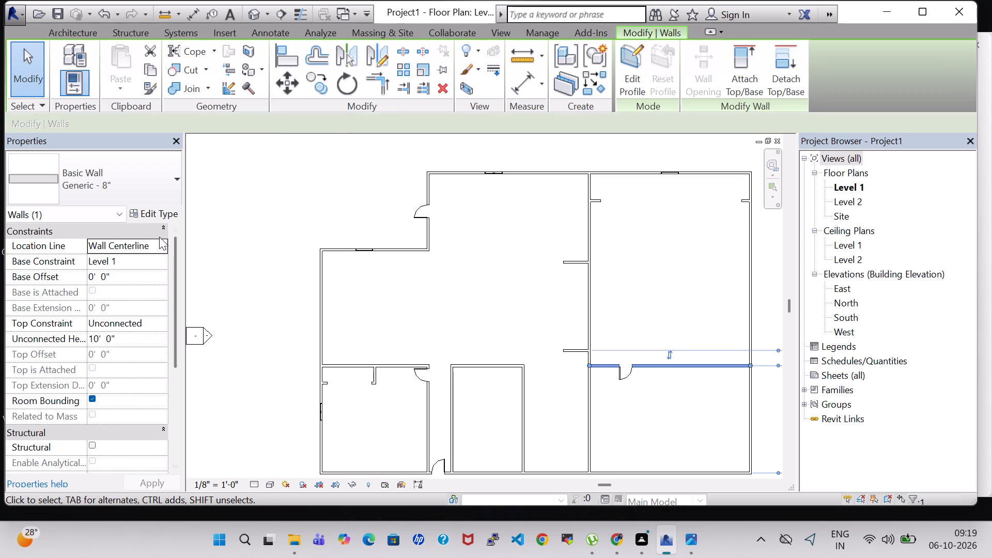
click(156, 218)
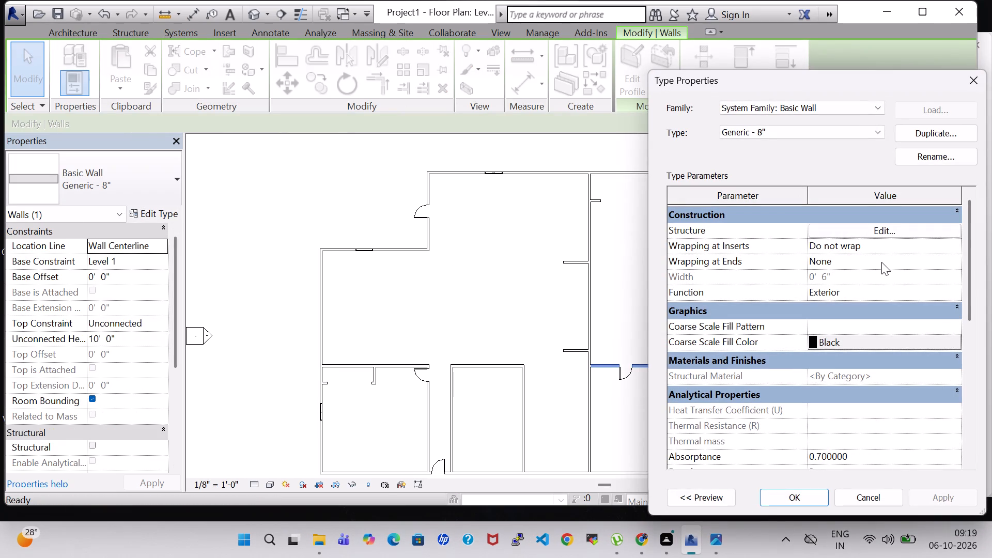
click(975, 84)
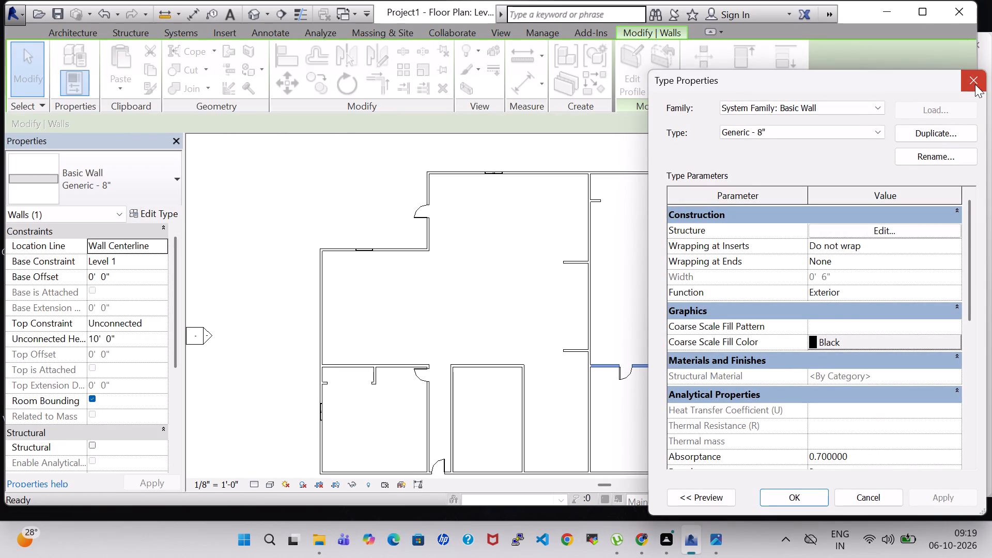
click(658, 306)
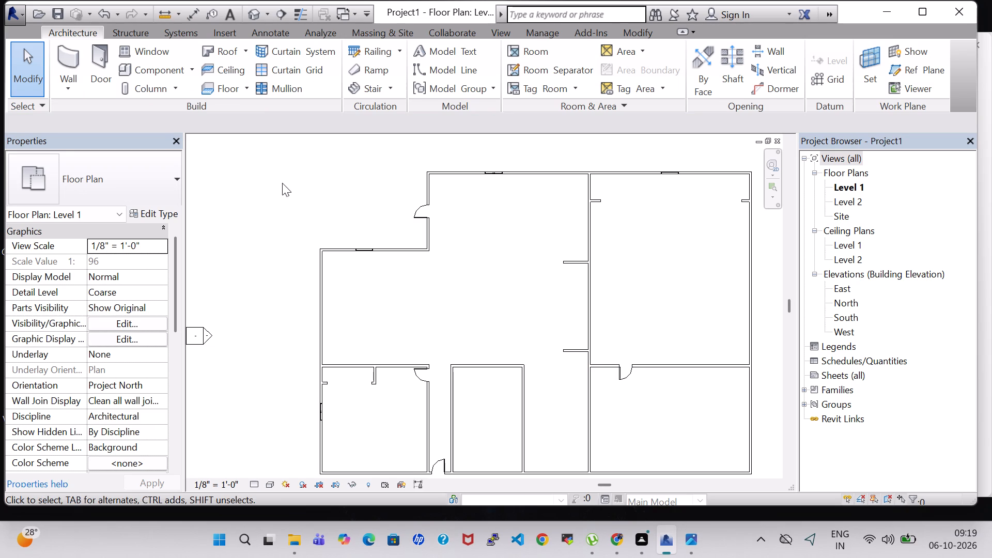
Draw Generic - 8" closet walls north of the east-side partition, about 7'-0" by 6'-7", leaving an opening in the west side.
click(59, 73)
click(64, 53)
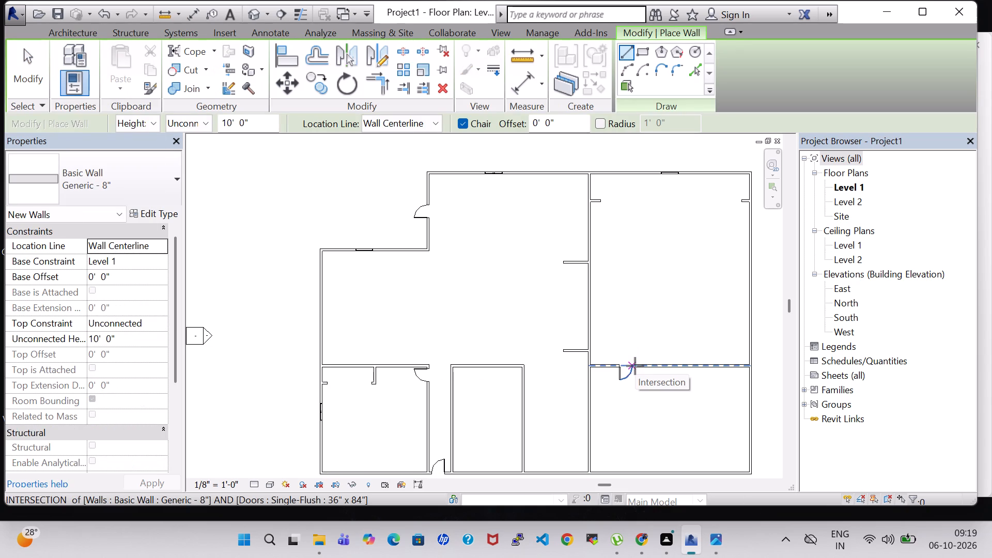
click(640, 366)
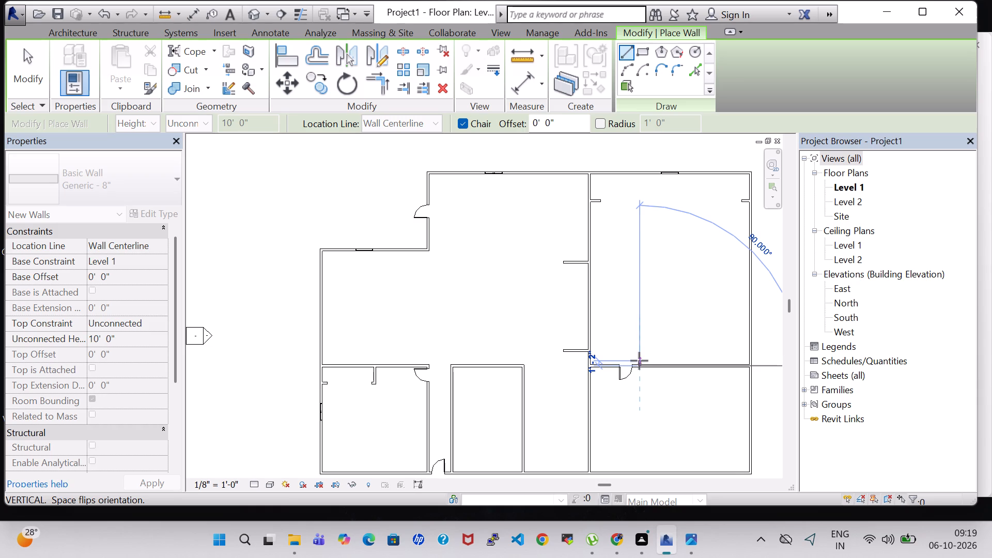
click(639, 361)
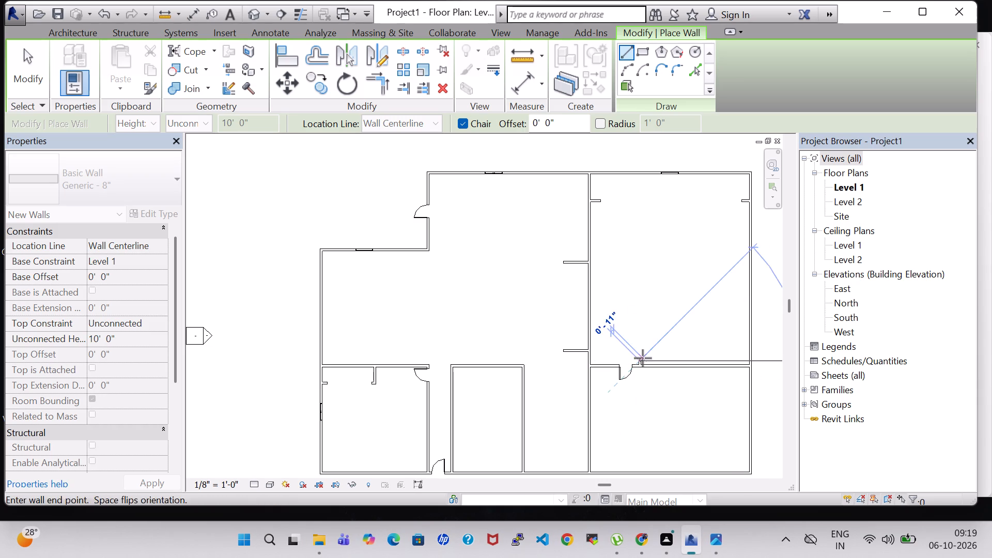
key(Escape)
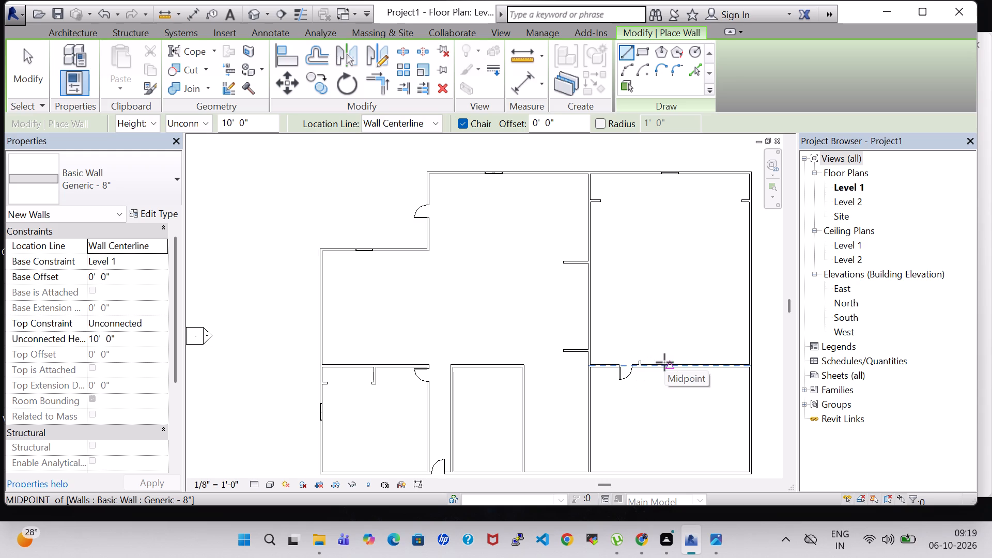
click(668, 363)
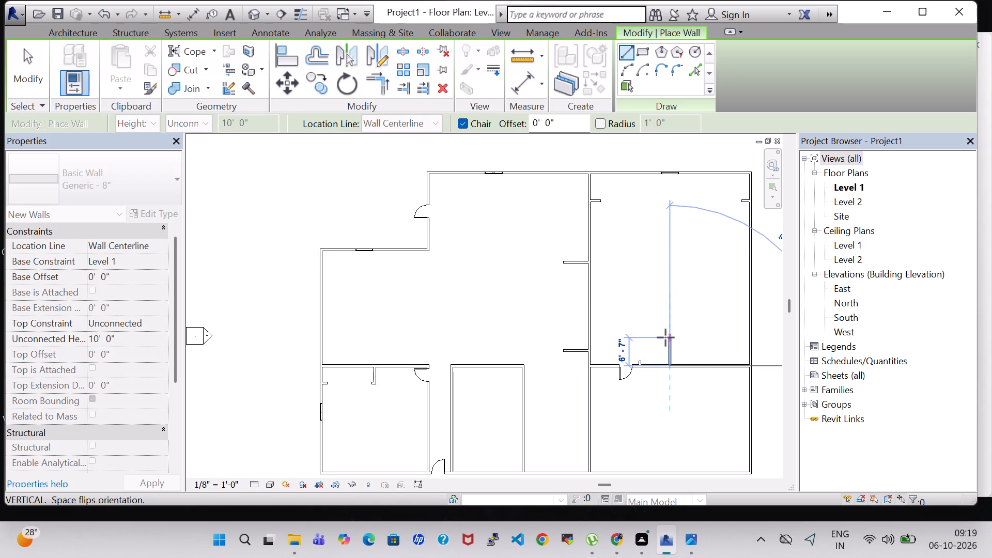
click(665, 337)
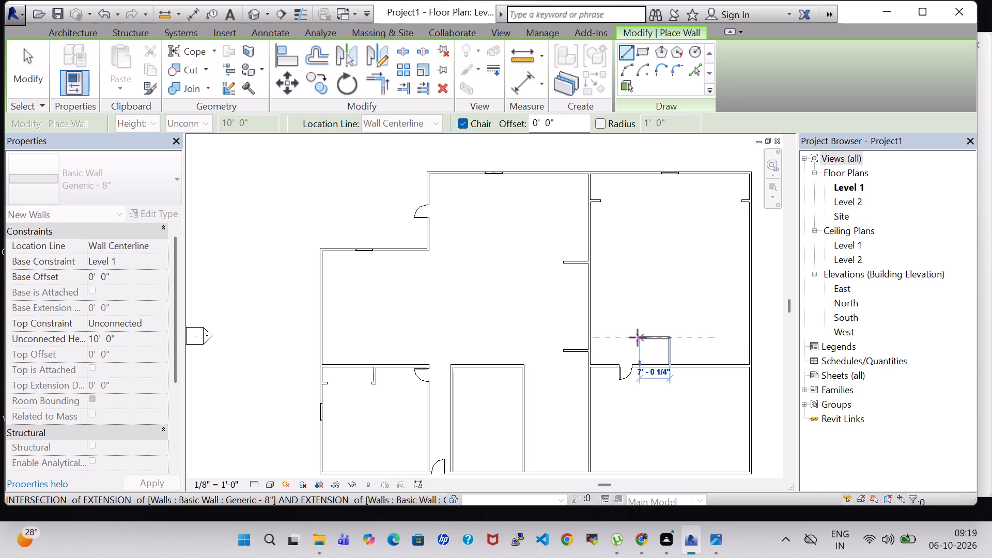
click(638, 337)
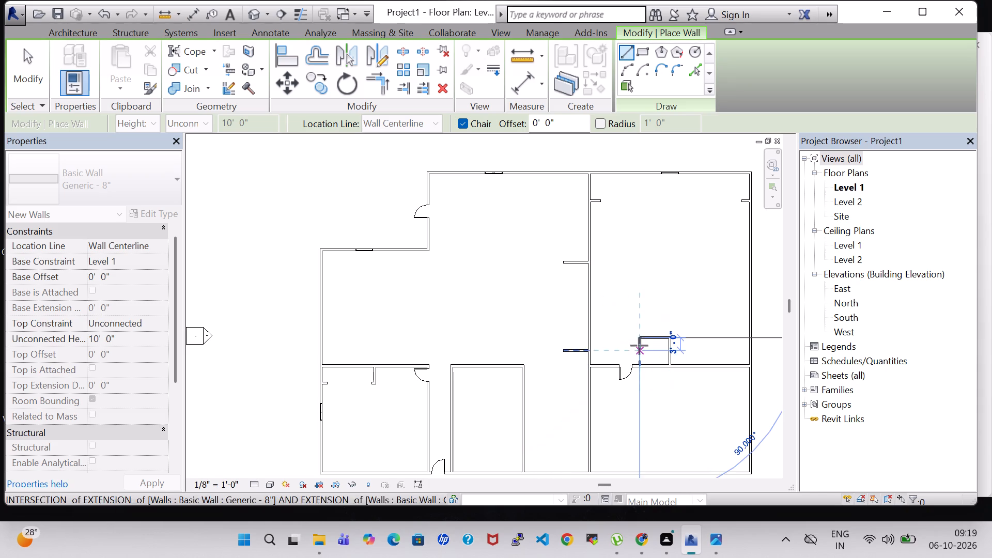
click(639, 346)
key(Escape)
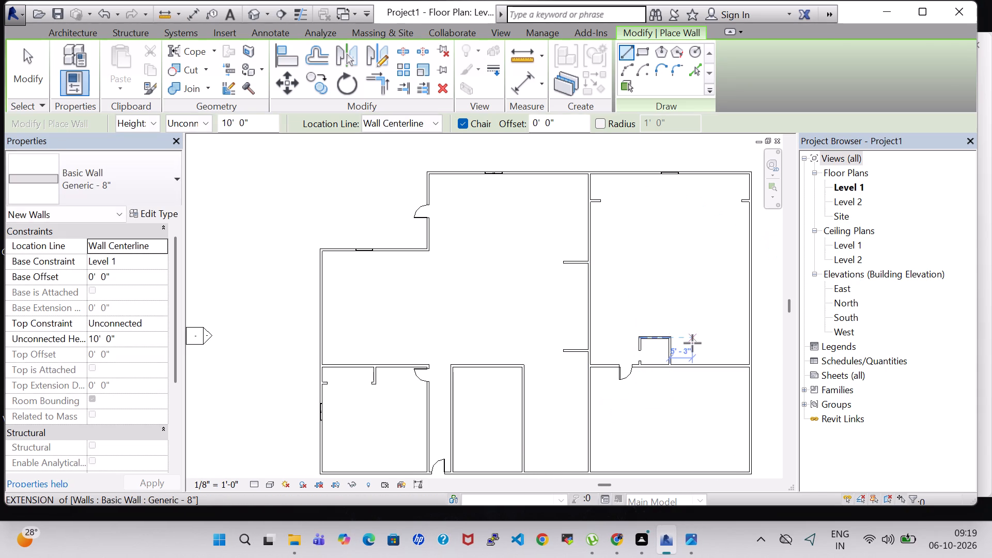
key(Escape)
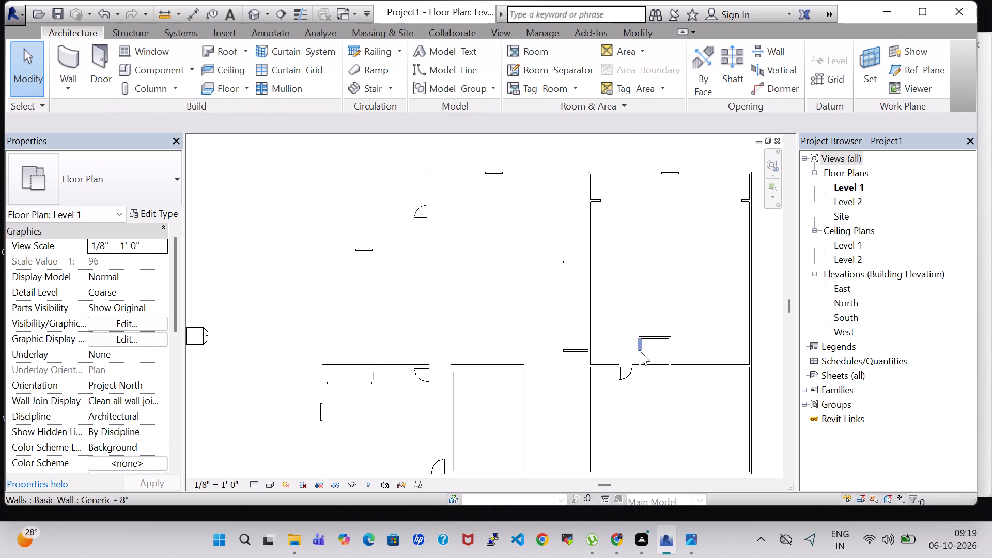
Shorten the closet's northwest wall stub to 1'-6" to widen the opening on its west side.
click(641, 352)
key(Home)
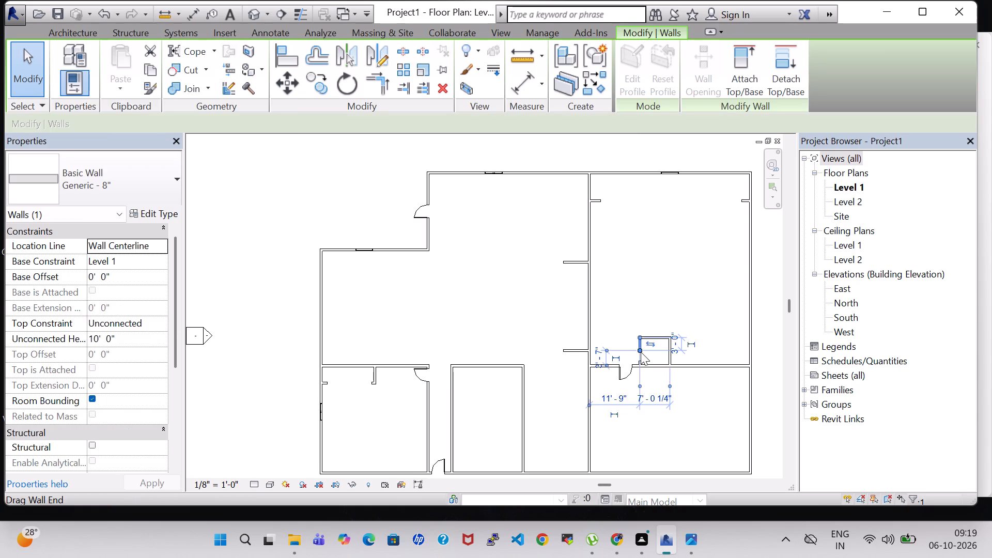
key(Up)
key(Up)
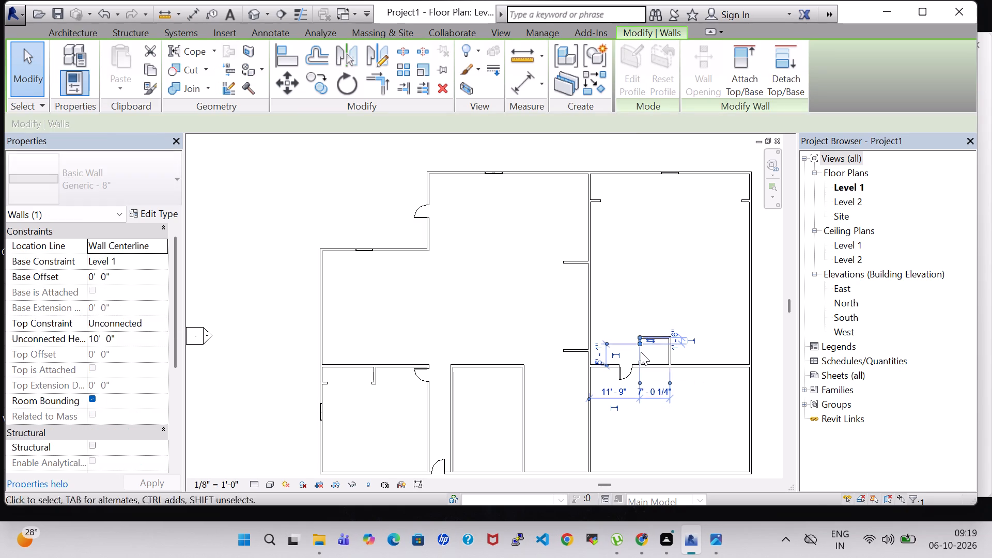
key(Escape)
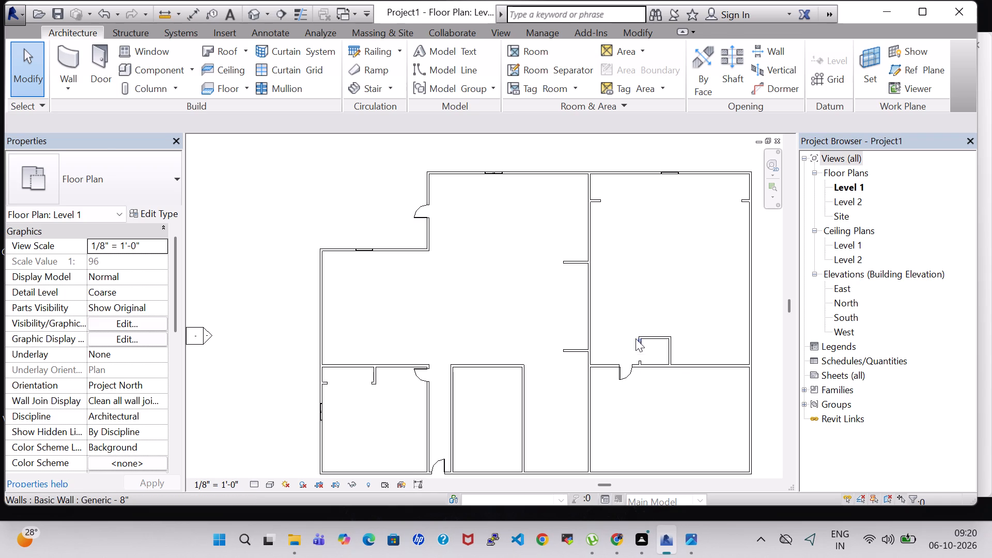
Place a Casement Dbl with Trim 48" x 48" window in the east exterior wall, just north of the closet.
click(143, 42)
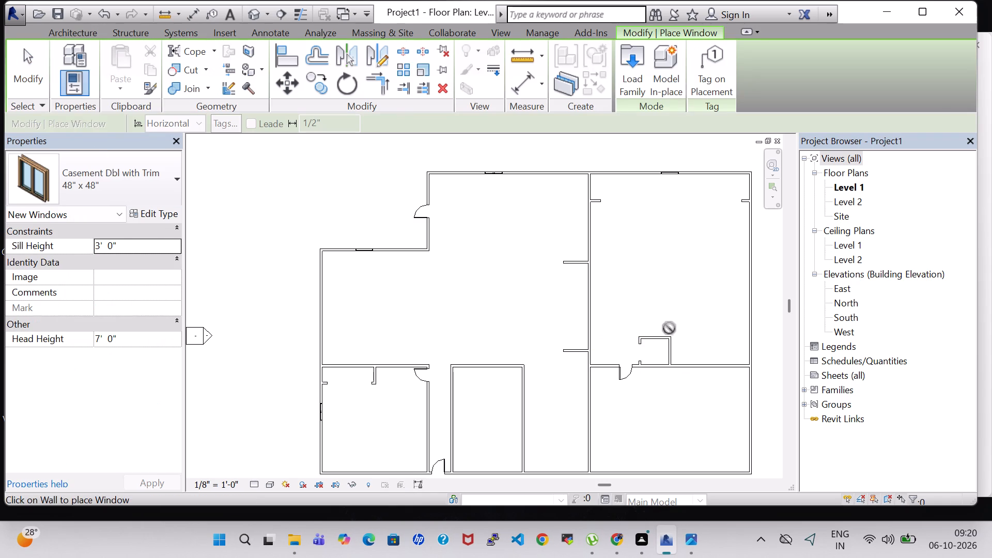
click(743, 330)
key(Escape)
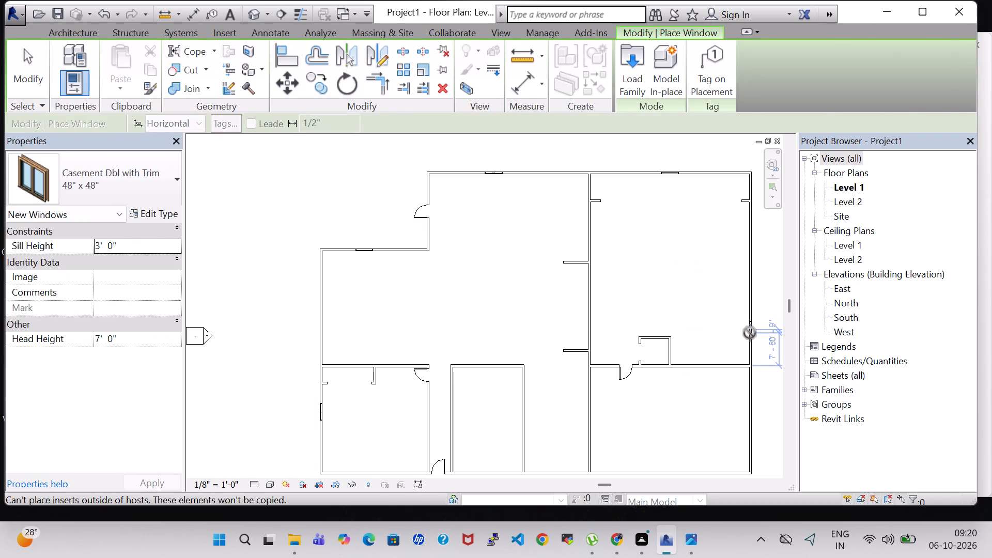
key(Escape)
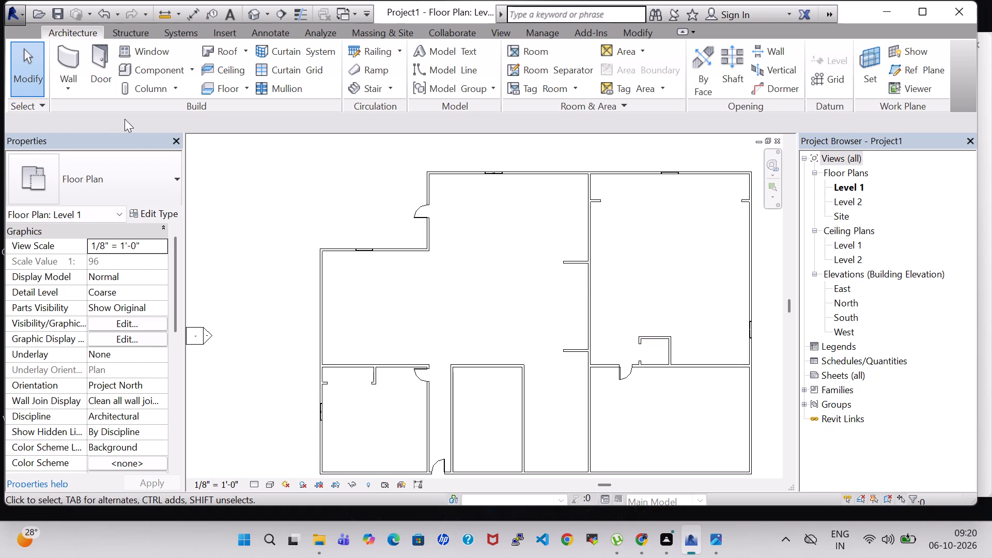
Extend the closet's west wall north with Generic - 8" wall and end it with an eastward stub about 2'-7" long.
click(63, 63)
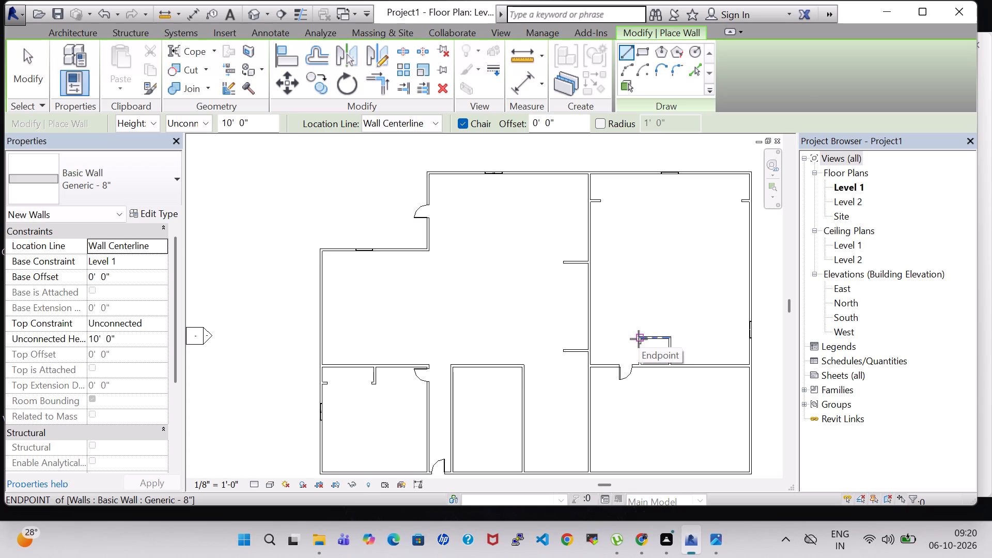
scroll(630, 328, up, 5)
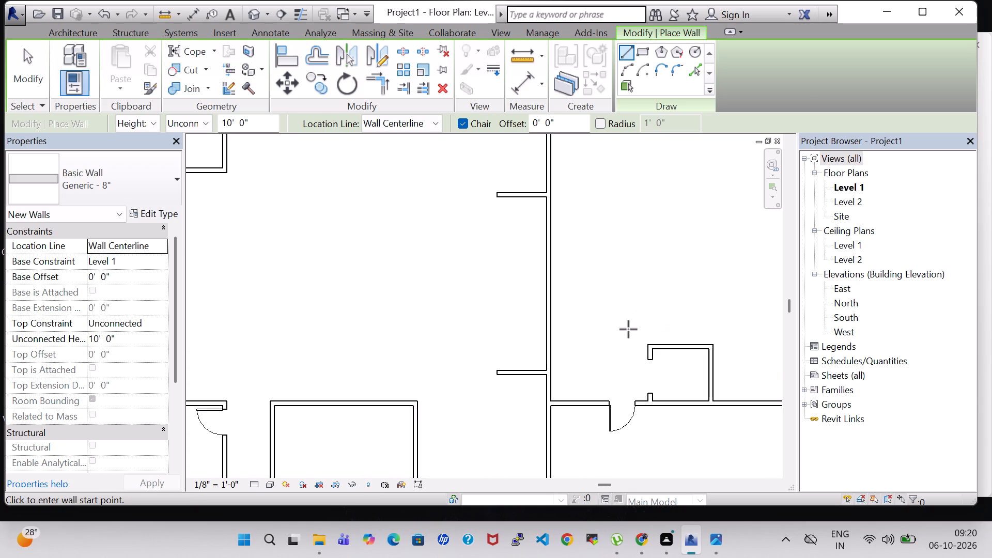
click(652, 345)
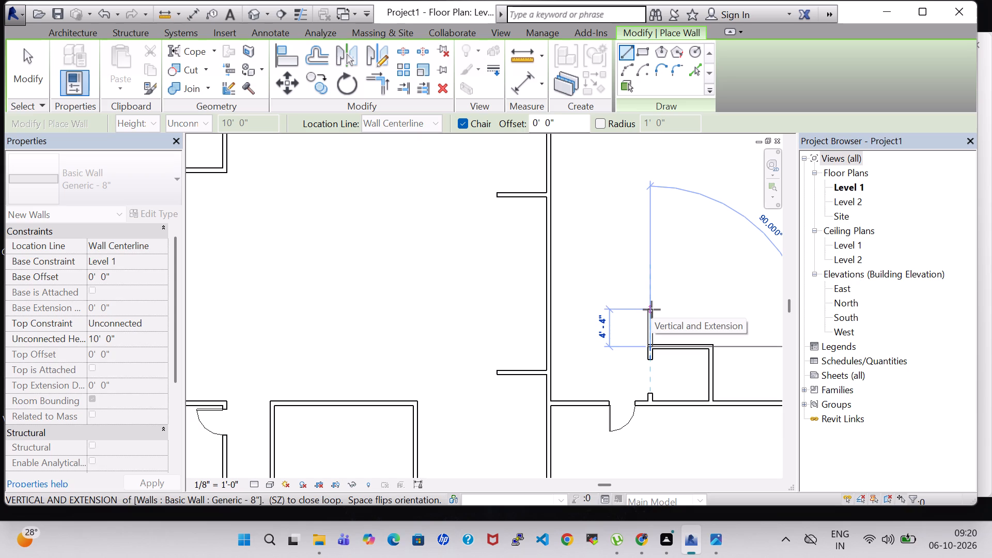
click(650, 266)
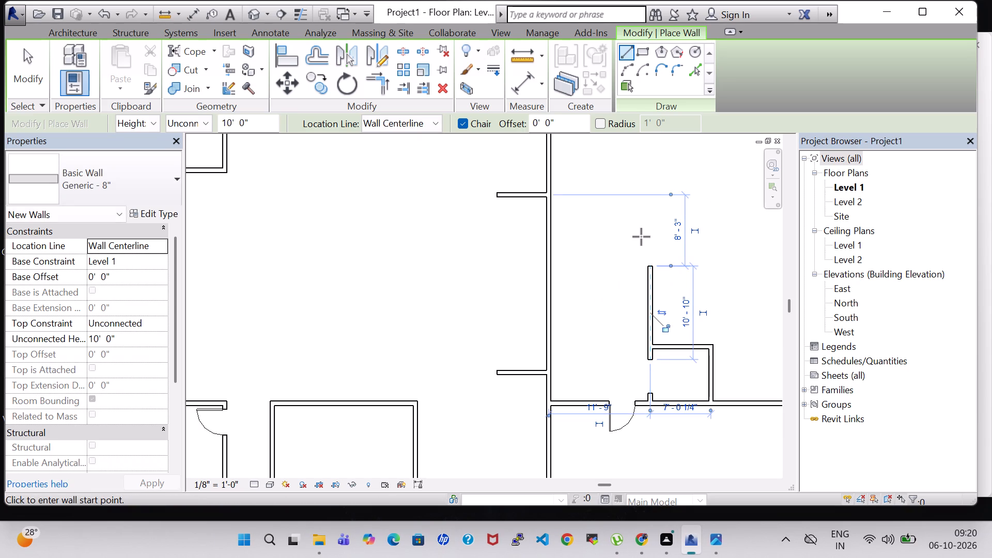
key(Escape)
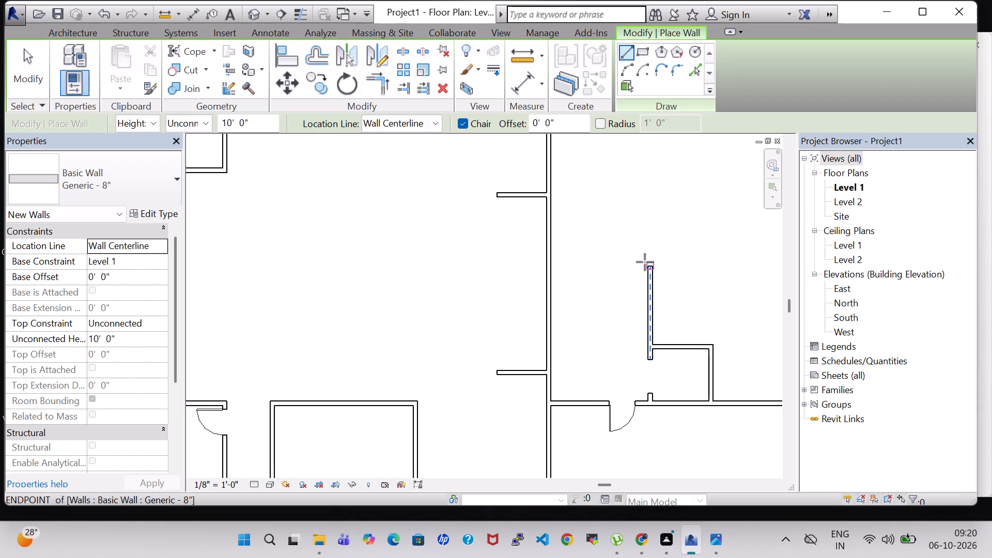
click(651, 265)
click(644, 238)
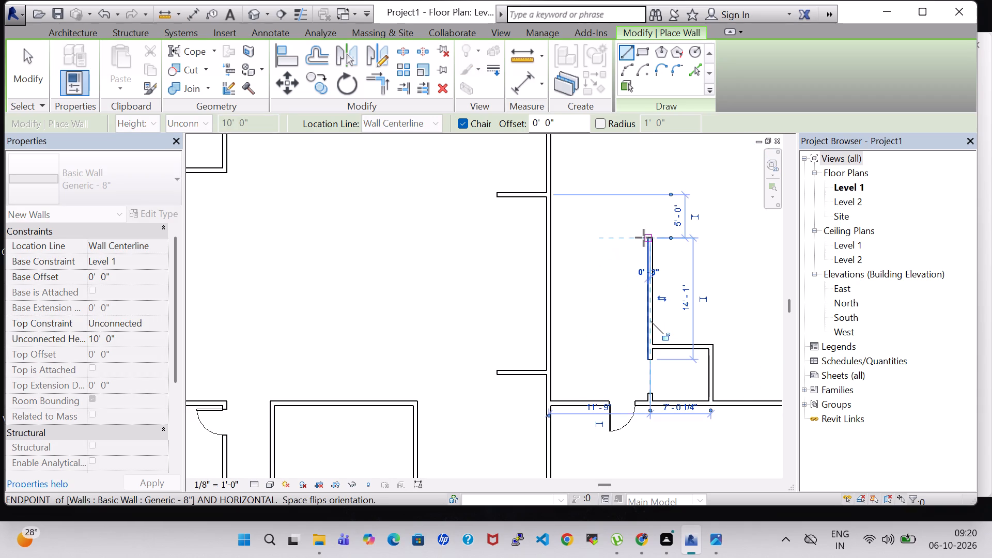
click(672, 238)
key(Escape)
key(Escape)
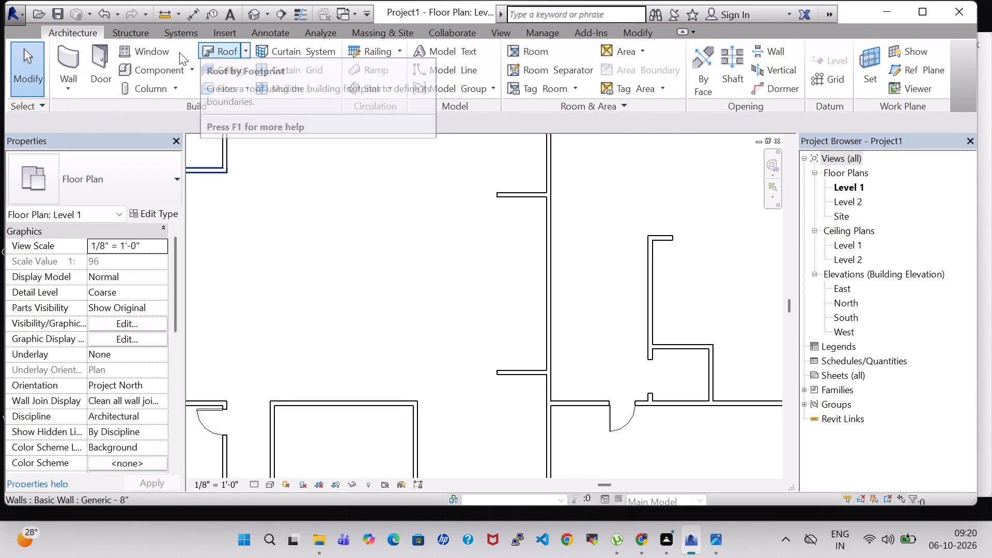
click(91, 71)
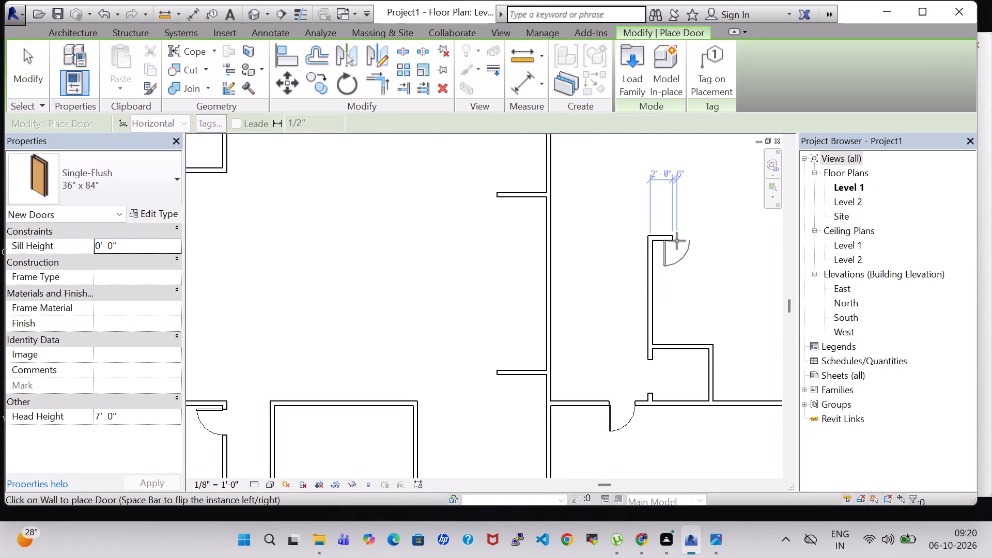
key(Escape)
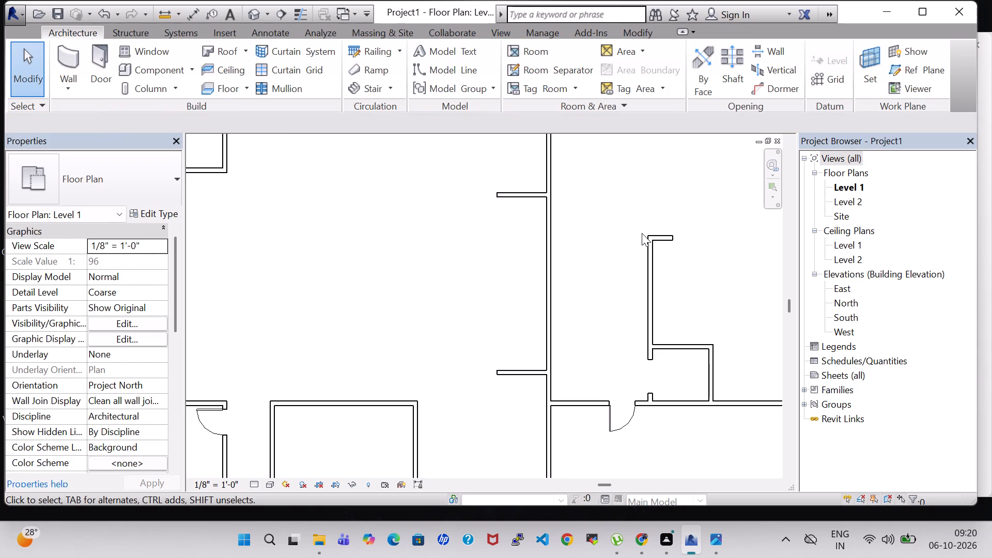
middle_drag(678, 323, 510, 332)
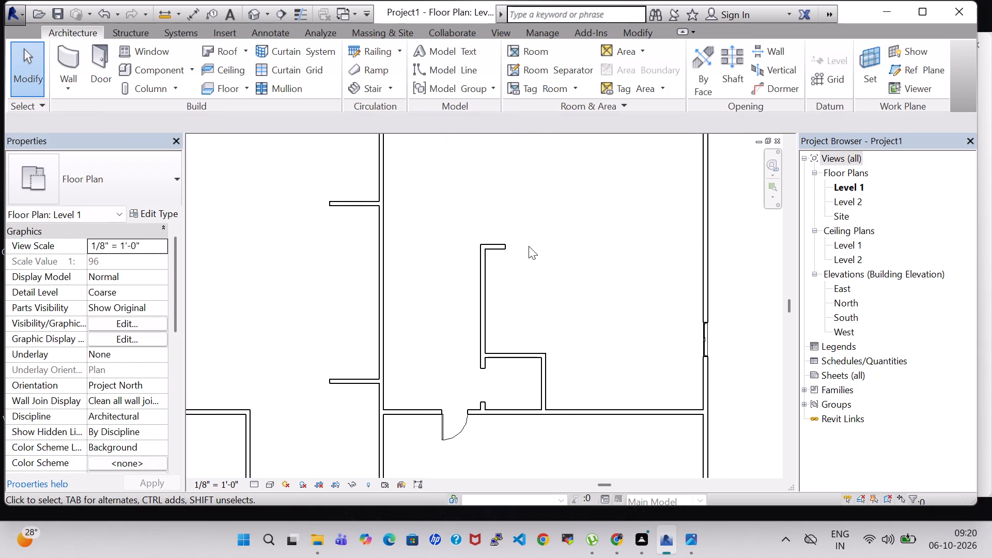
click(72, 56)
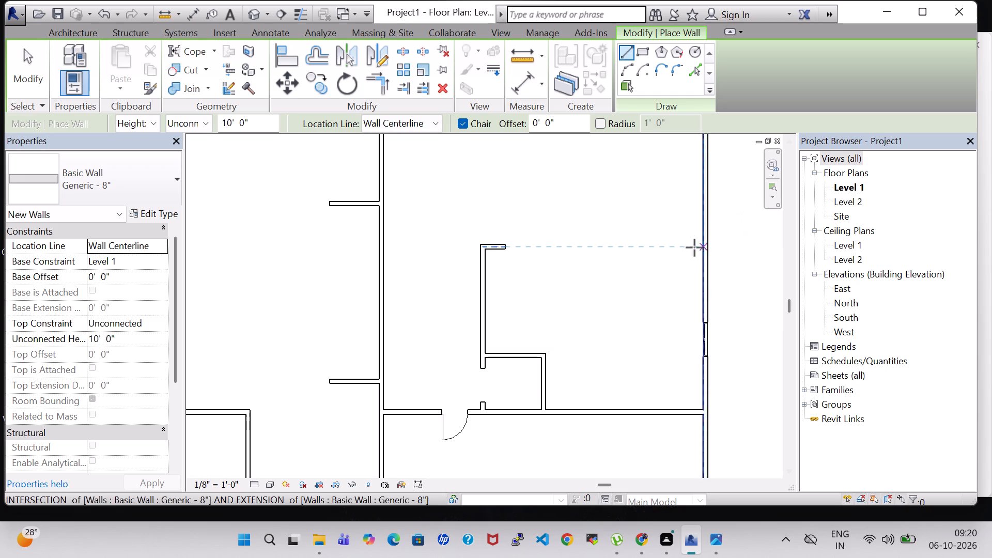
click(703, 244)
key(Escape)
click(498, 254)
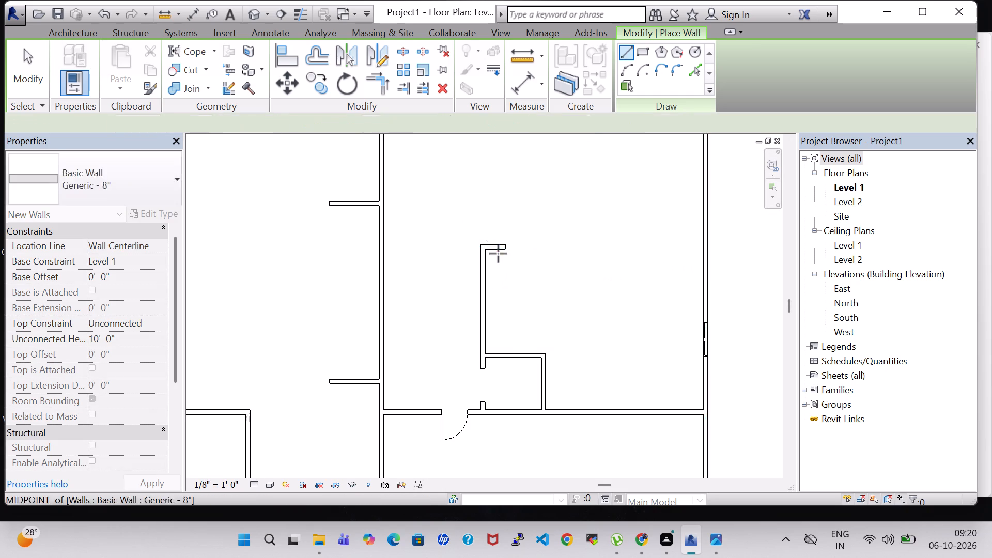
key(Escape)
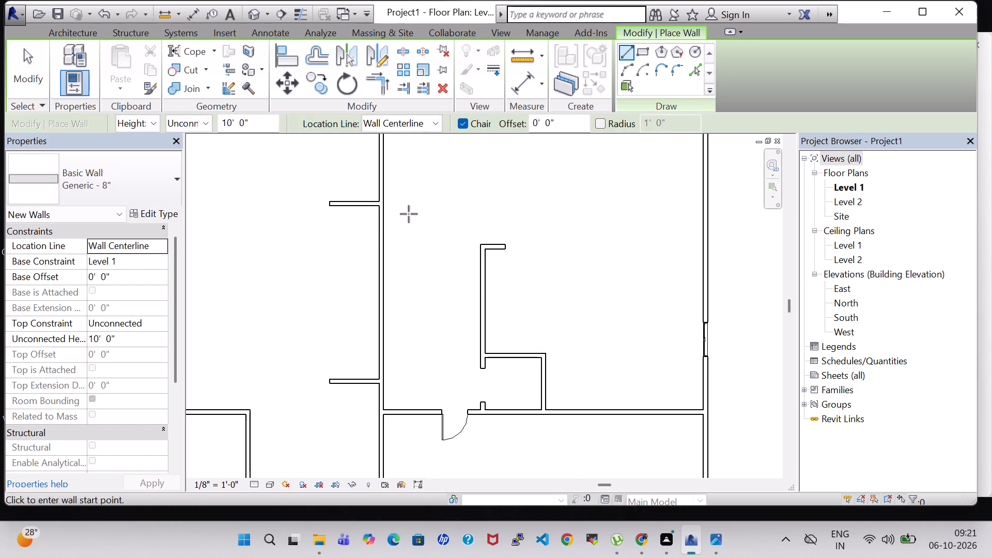
Draw a Generic - 8" wall from the end of the eastward stub to the east exterior wall, closing the room's north side.
key(Escape)
click(75, 52)
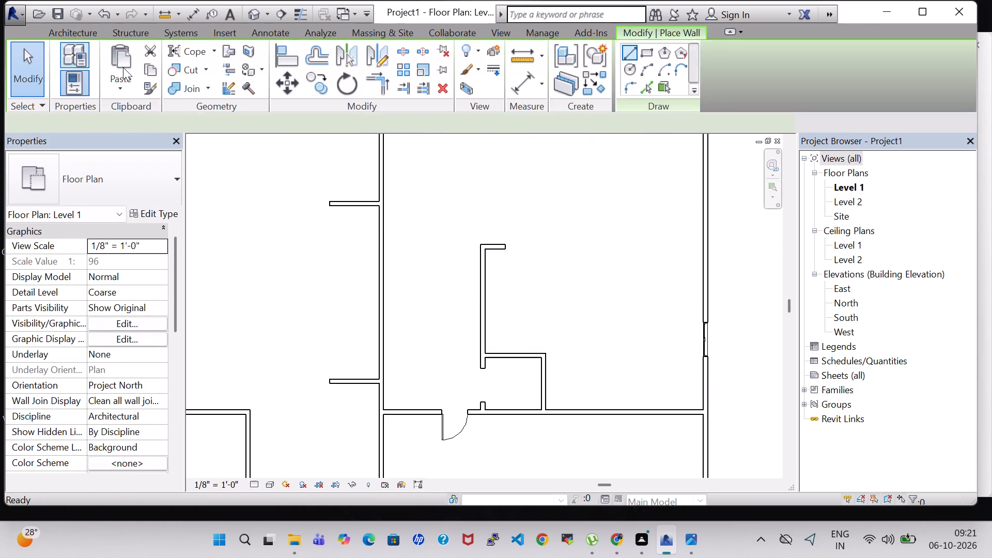
click(505, 248)
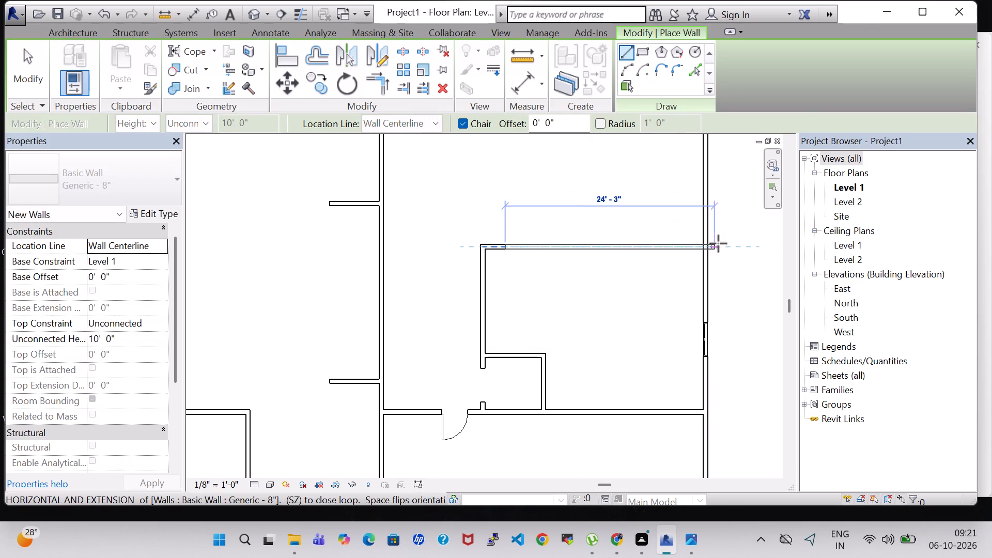
click(706, 247)
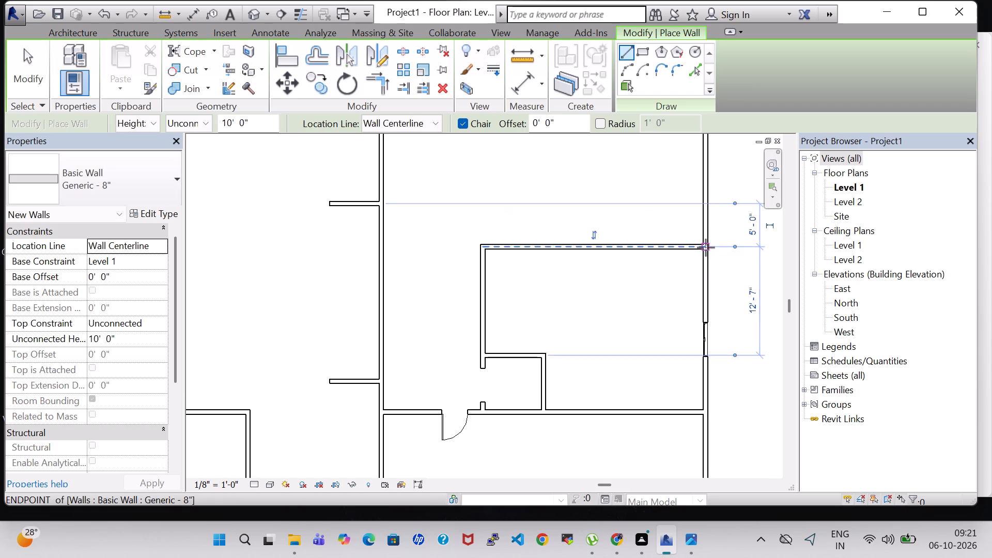
key(Escape)
key(Escape)
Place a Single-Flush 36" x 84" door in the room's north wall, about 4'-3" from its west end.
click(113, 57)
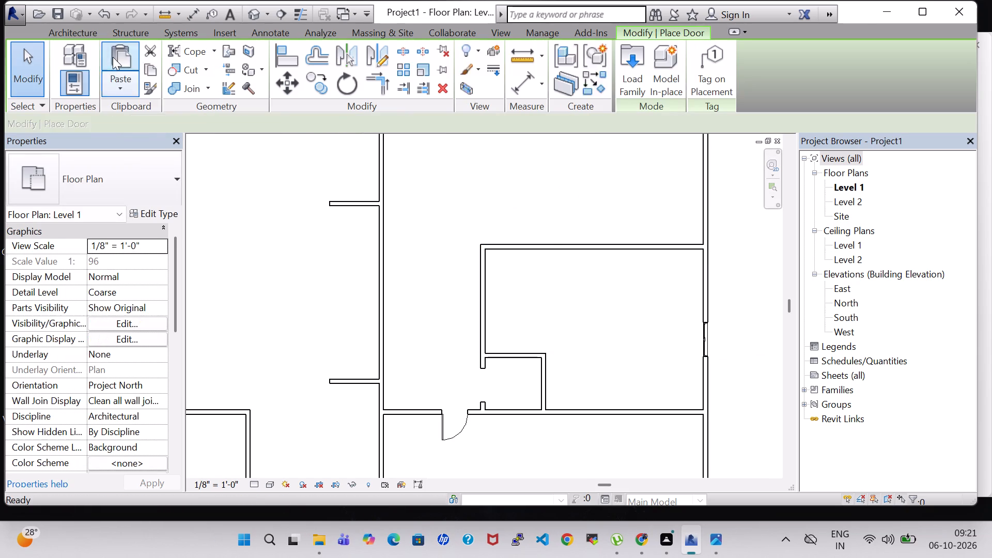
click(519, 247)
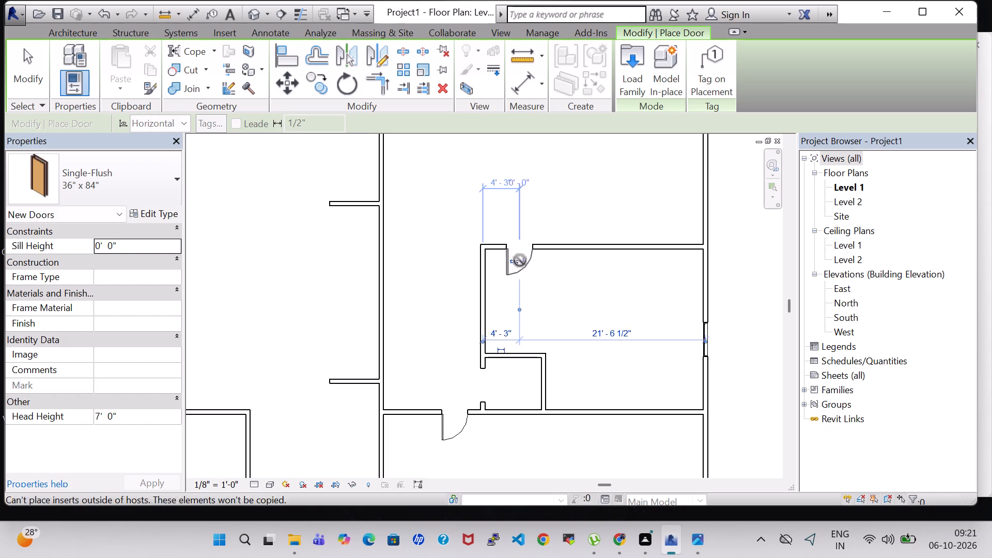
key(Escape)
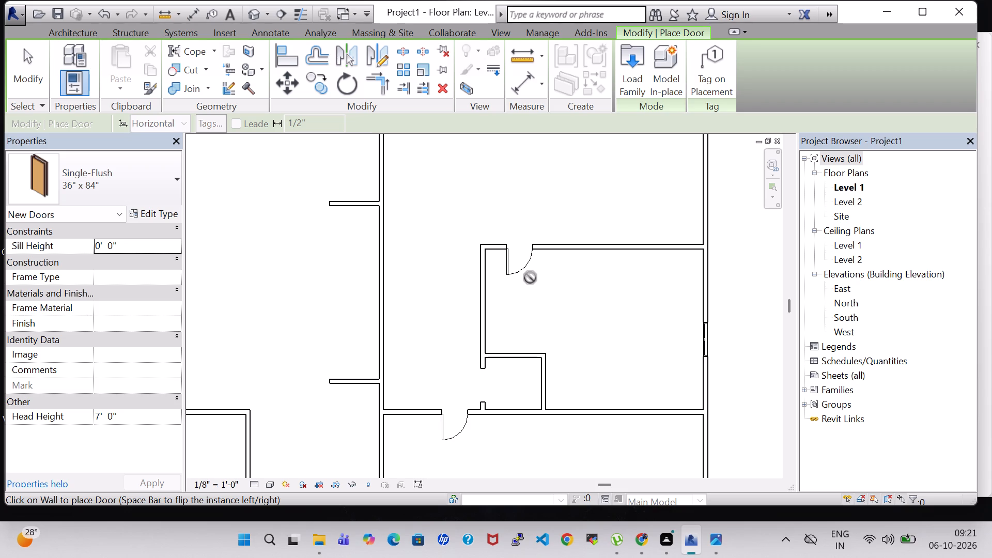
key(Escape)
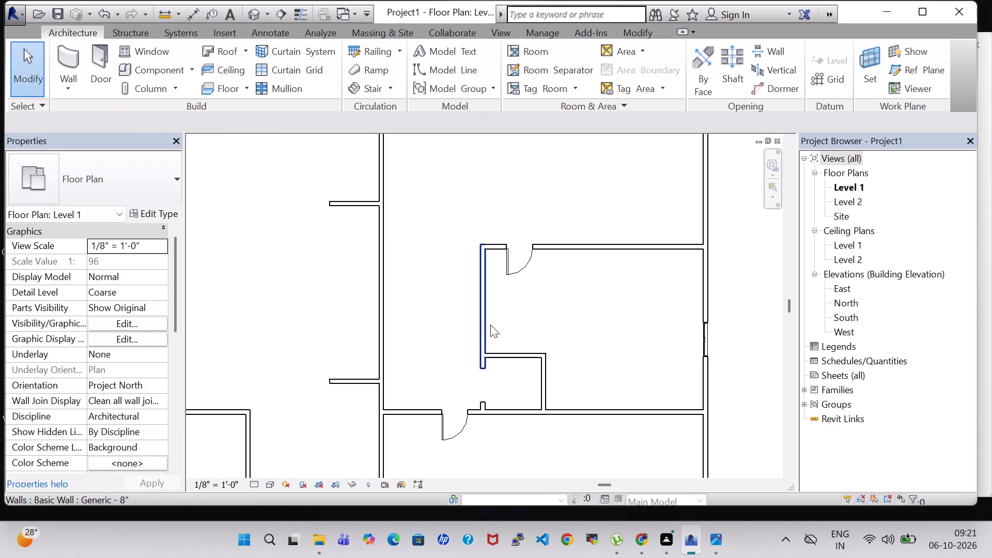
Move the closet's east wall east until it is about 14'-8" from the room's west wall.
click(547, 393)
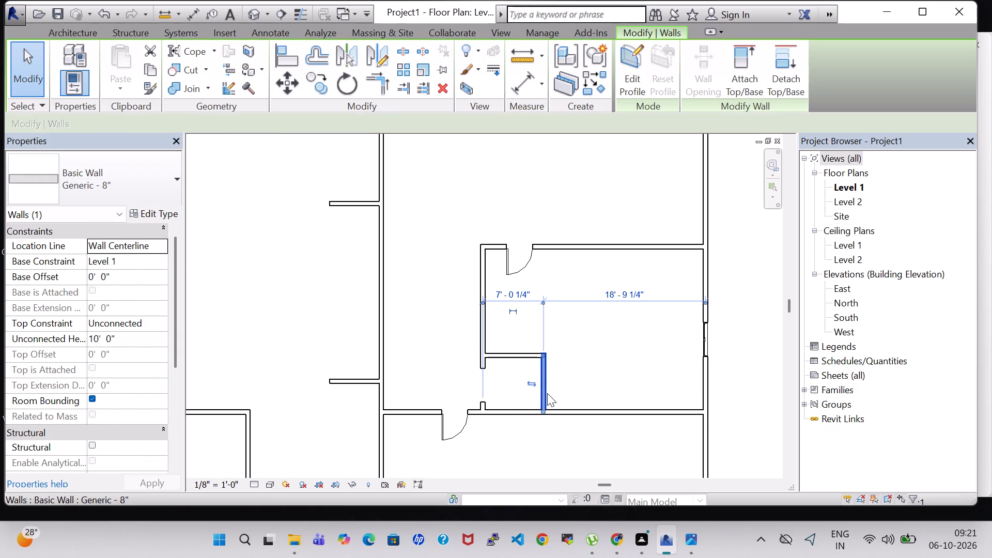
key(Right)
key(Right)
key(Right)
key(Right)
key(Right)
key(Right)
key(Right)
key(Right)
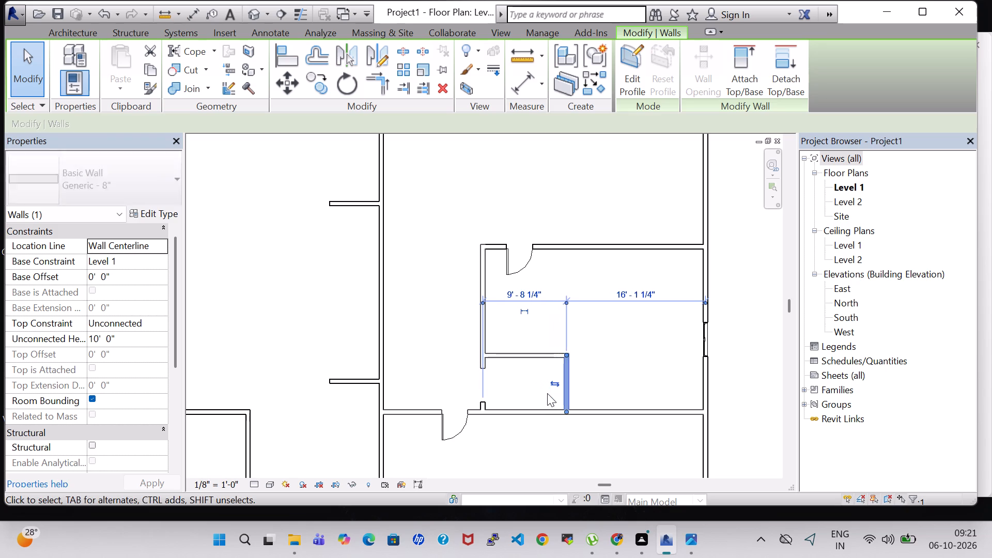
key(Right)
key(Right)
key(Right)
key(Right)
key(Right)
key(Right)
key(Right)
key(Right)
key(Right)
key(Right)
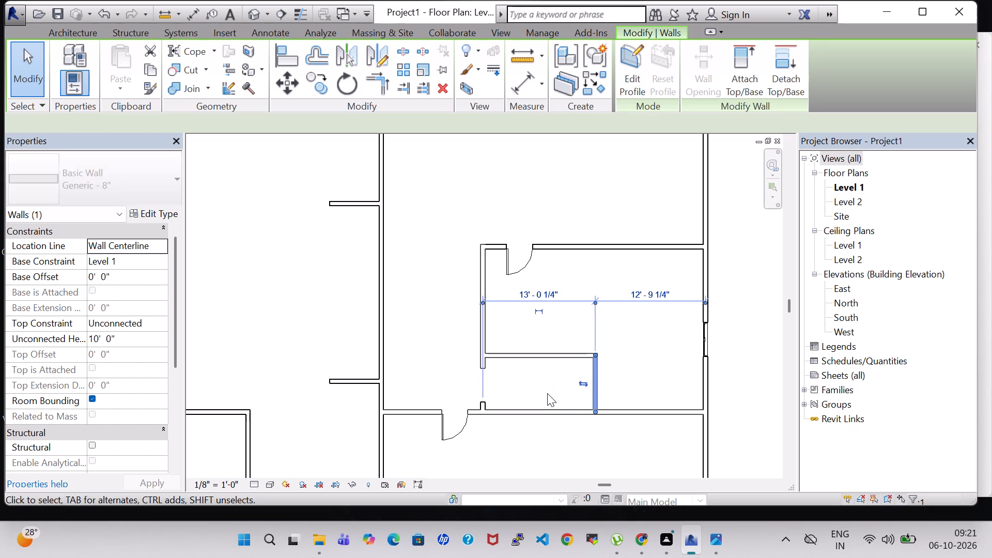
key(Right)
key(Right)
key(Right)
key(Right)
key(Right)
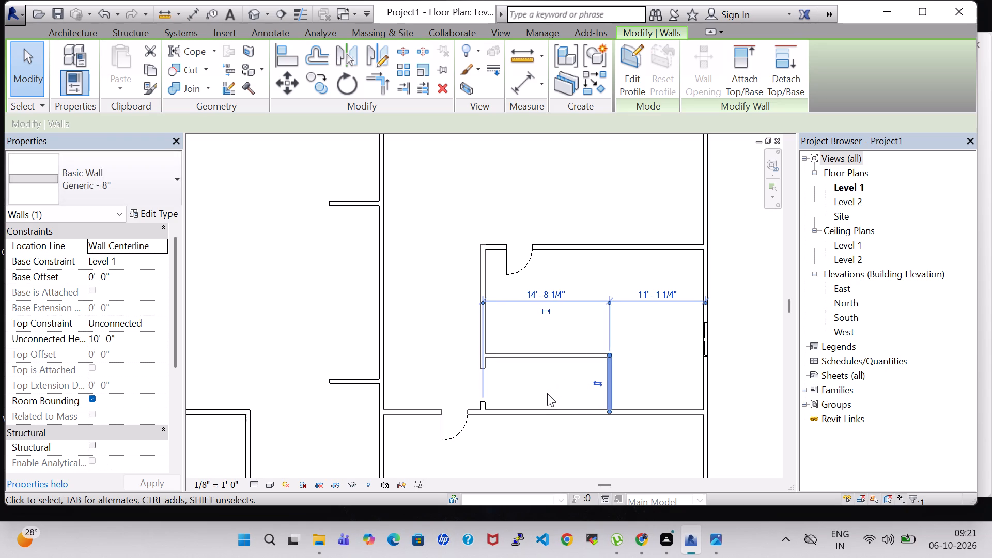
Move the room's west wall about 6' east, to the east edge of the door in the north wall.
click(484, 327)
key(Right)
key(Right)
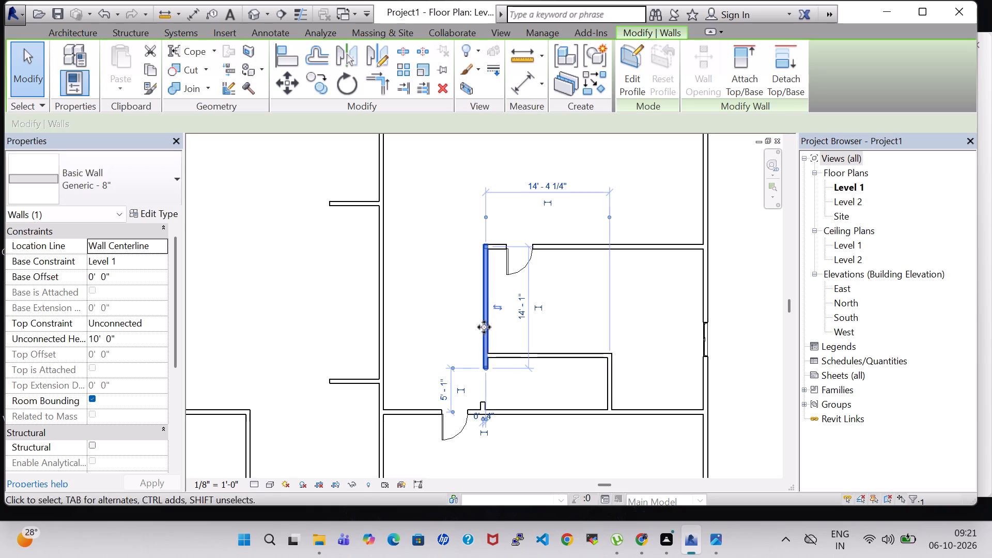
key(Right)
key(Right)
key(Right)
key(Right)
key(Right)
key(Right)
key(Right)
key(Right)
key(Right)
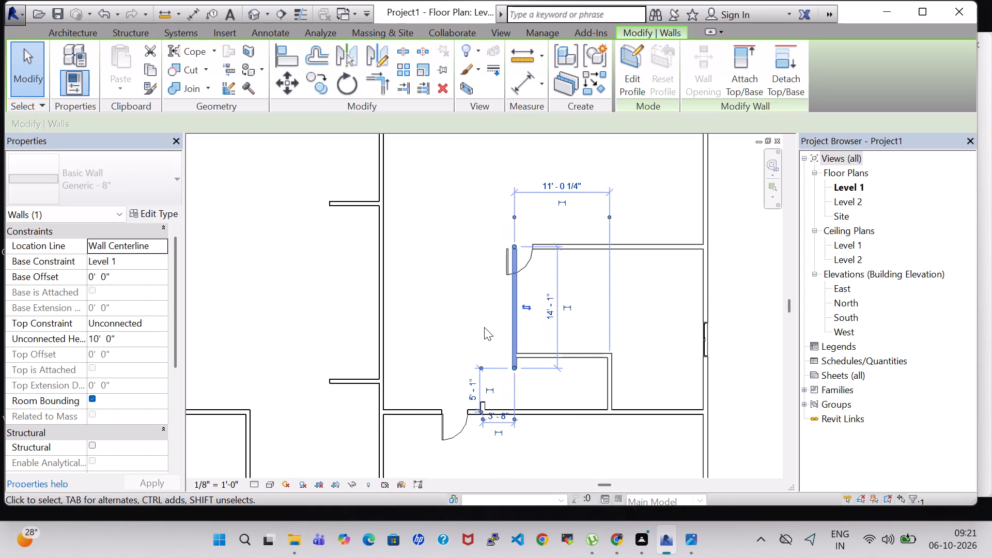
key(Right)
key(Right)
key(Right)
key(Right)
key(Right)
key(Right)
key(Right)
key(Right)
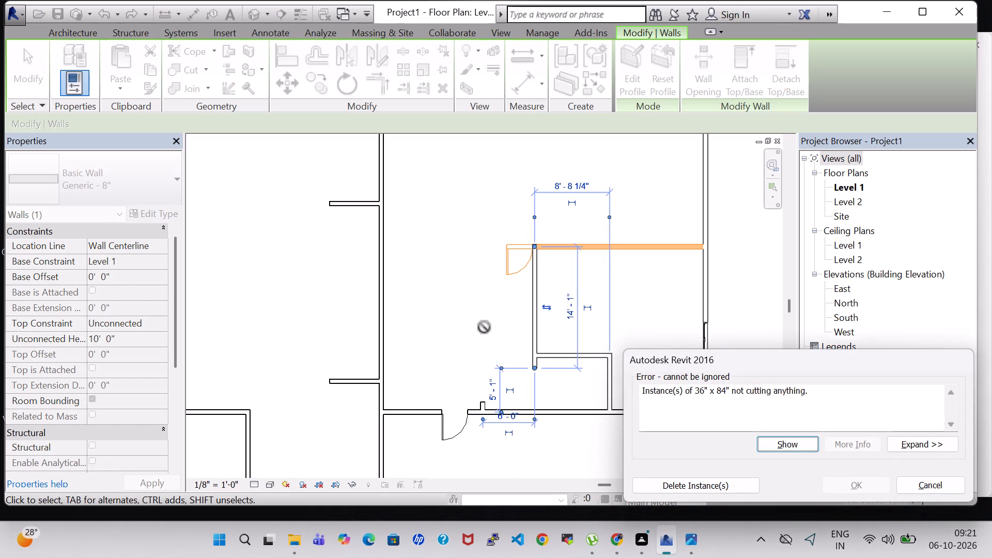
click(937, 487)
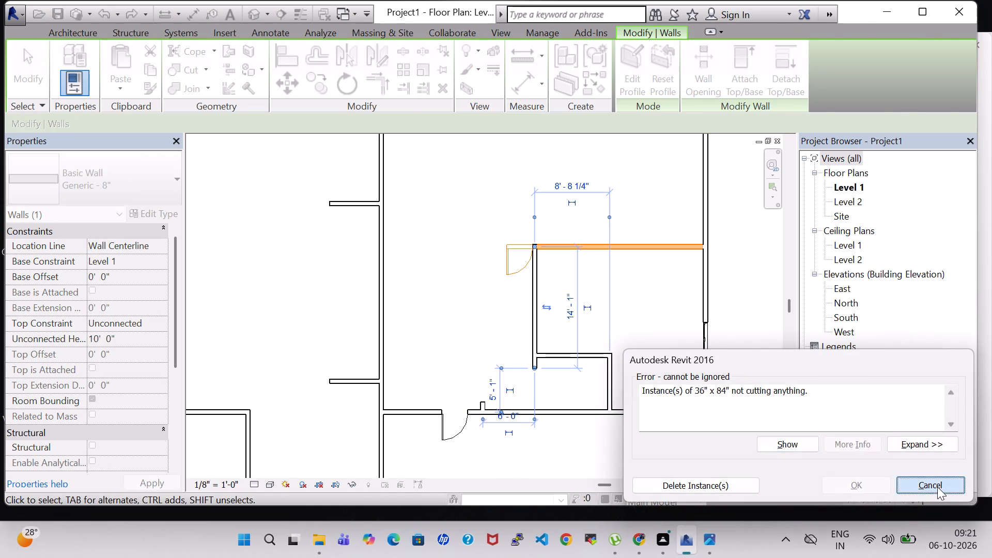
key(Right)
key(Right)
key(Right)
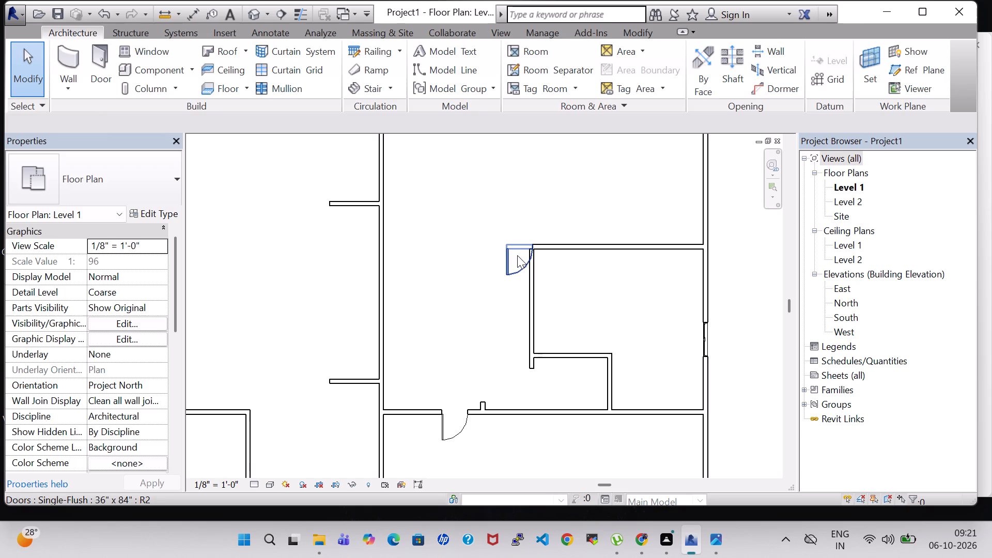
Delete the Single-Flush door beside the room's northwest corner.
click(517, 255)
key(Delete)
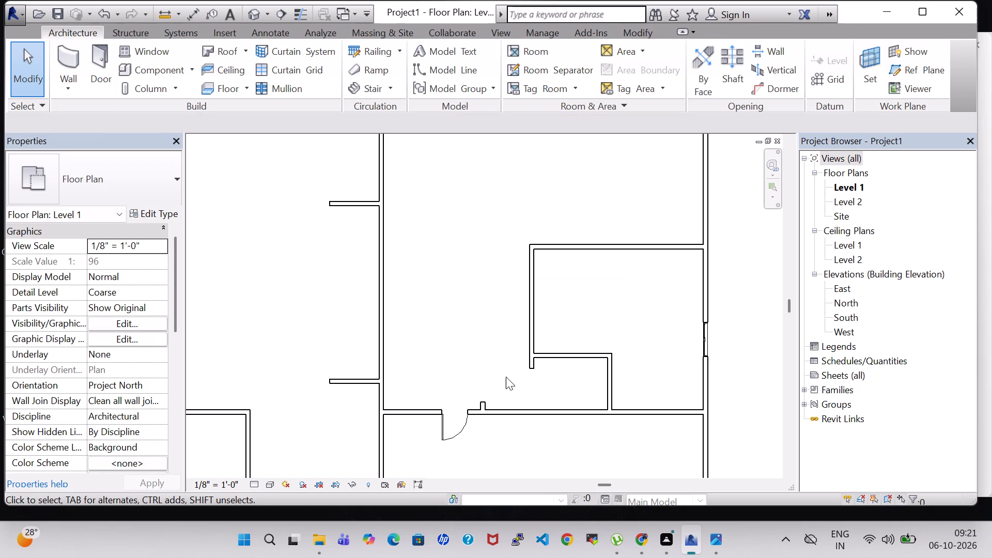
Delete the short leftover closet wall stub on the partition, just east of the partition's door.
click(482, 405)
key(Delete)
Move the room's west wall farther east until it is about 2'-0" from the closet's east wall.
click(539, 317)
key(Right)
key(Right)
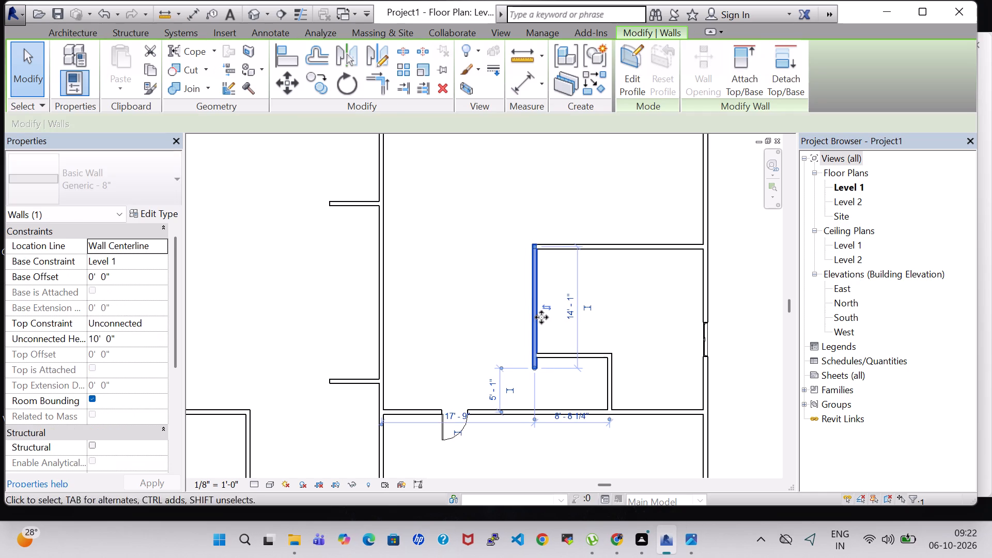
key(Right)
key(Right)
key(Right)
key(Right)
key(Right)
key(Right)
key(Right)
key(Right)
key(Right)
key(Right)
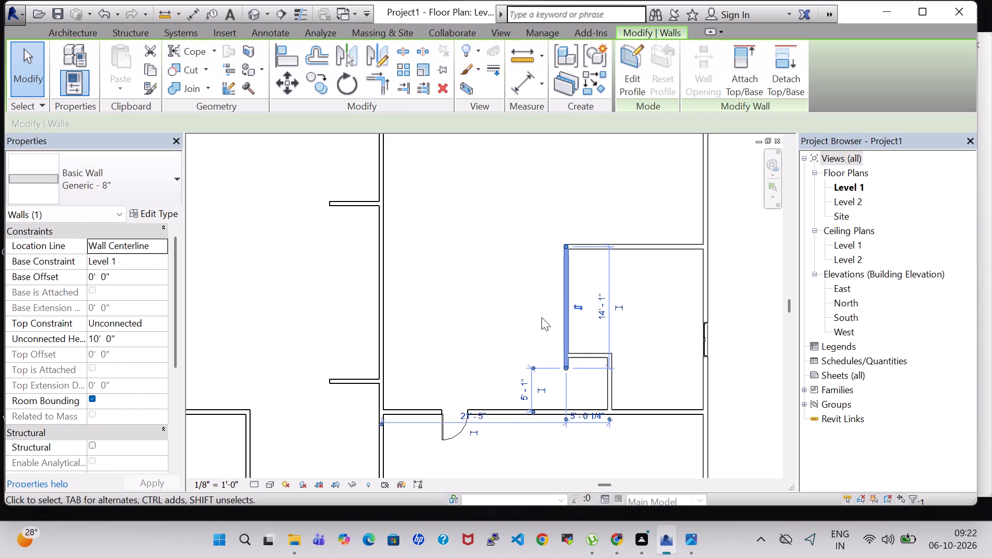
key(Right)
key(Right)
key(Right)
key(Right)
key(Right)
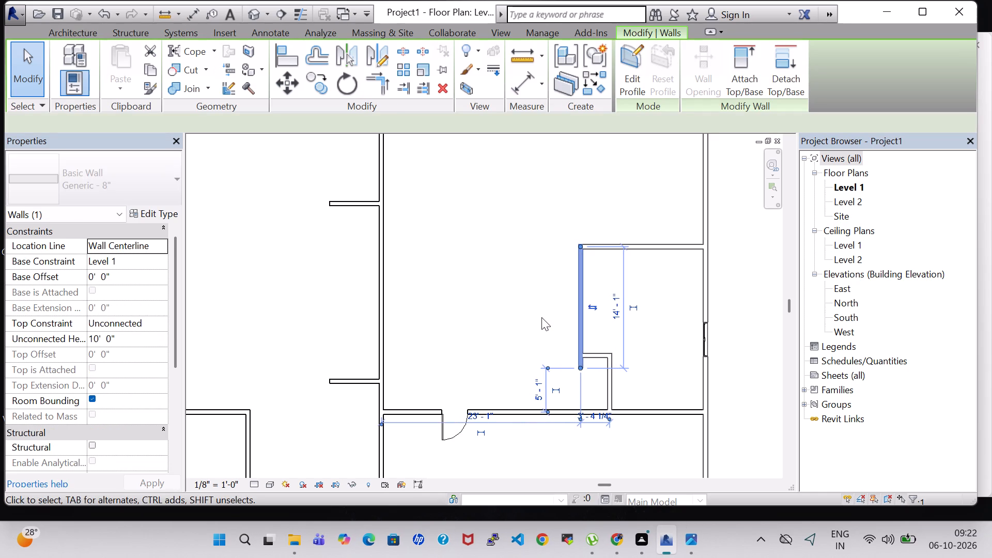
key(Right)
key(Right)
key(Right)
key(Right)
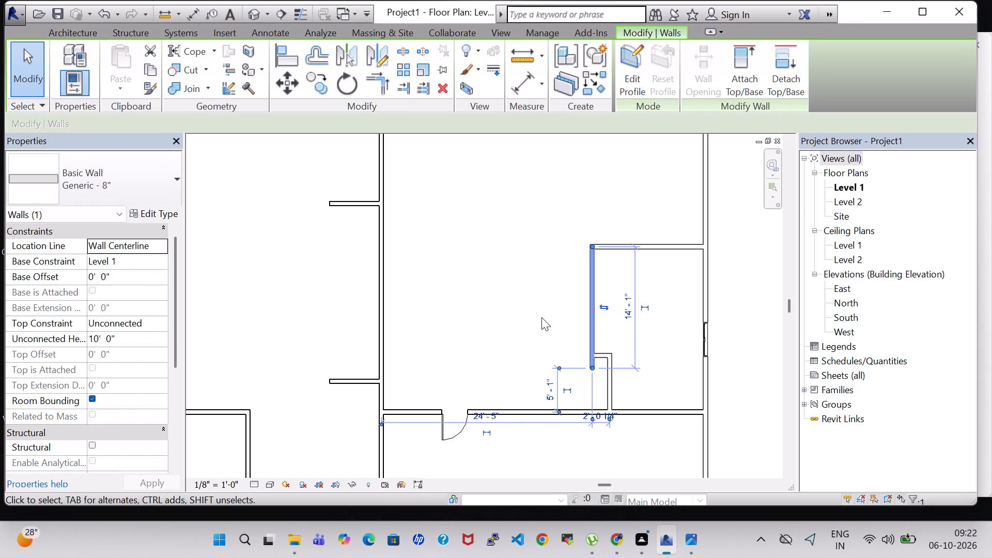
Move the closet's east wall east until it is about 3'-8" from the room's west wall.
click(609, 388)
key(Right)
key(Right)
key(Right)
key(Right)
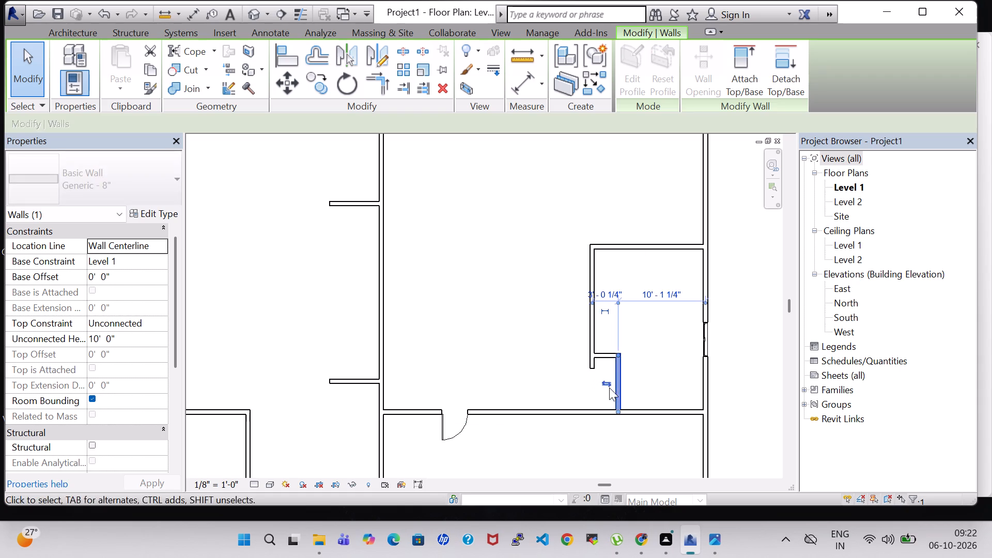
key(Right)
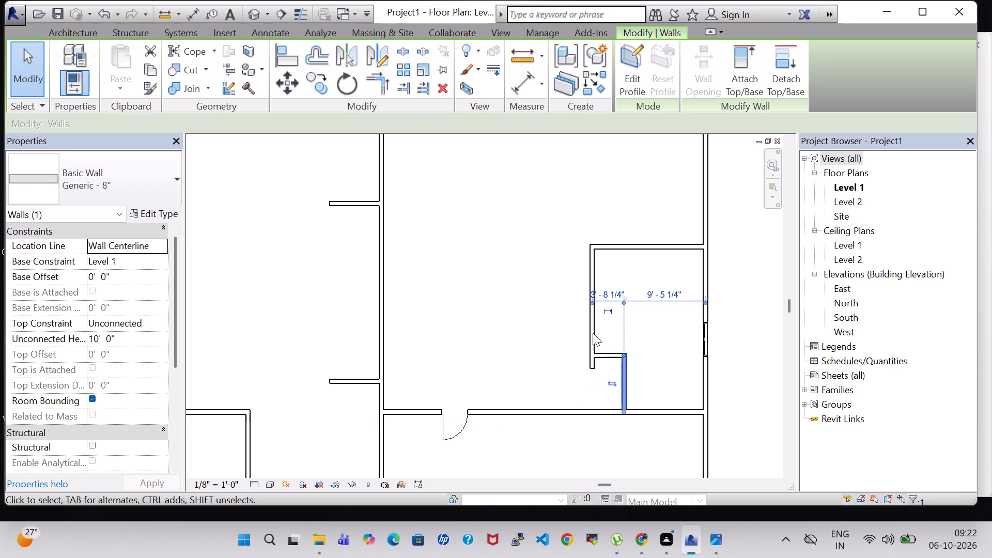
click(438, 298)
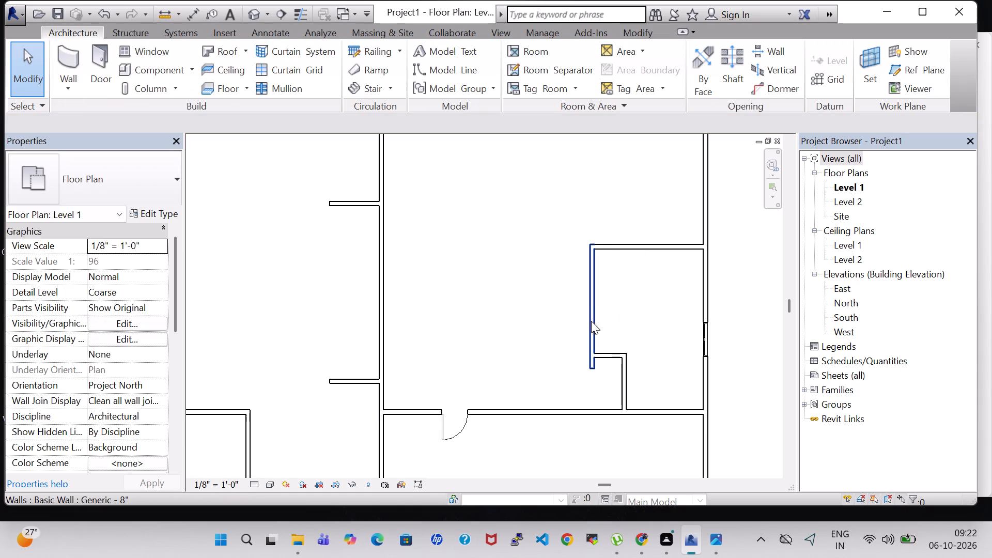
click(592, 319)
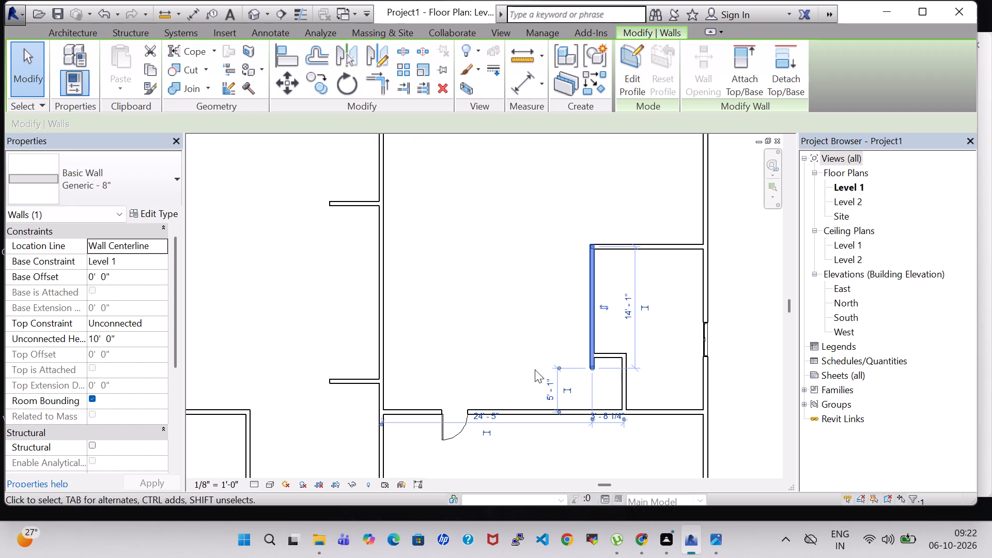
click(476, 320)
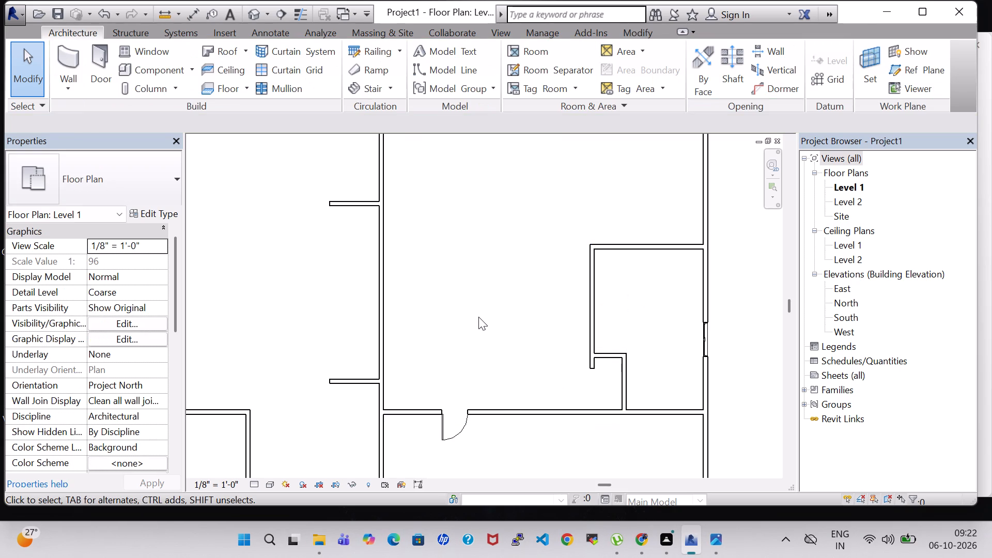
Move the east exterior wall slightly west, close to the end of the short closet stub on its inner side.
scroll(477, 308, down, 1)
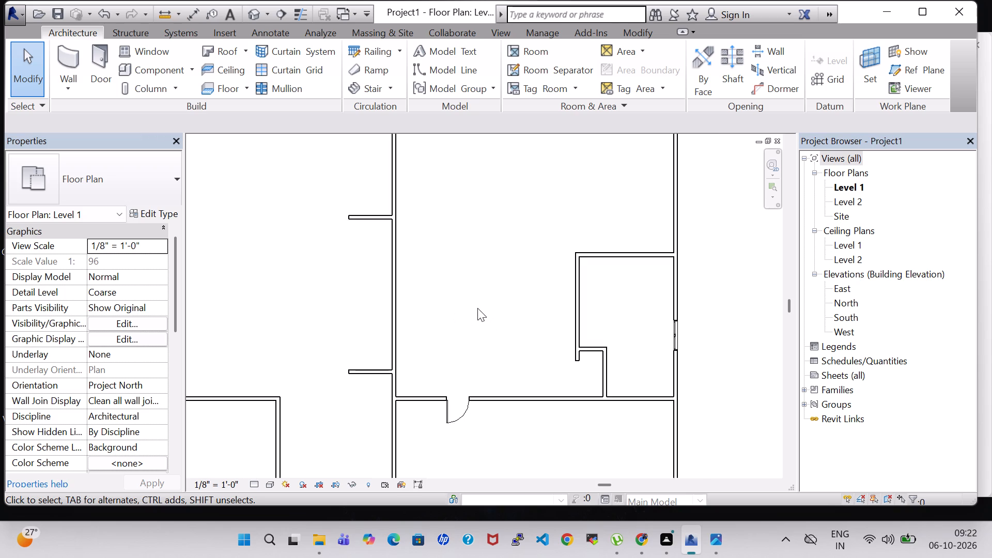
scroll(477, 308, down, 1)
click(648, 229)
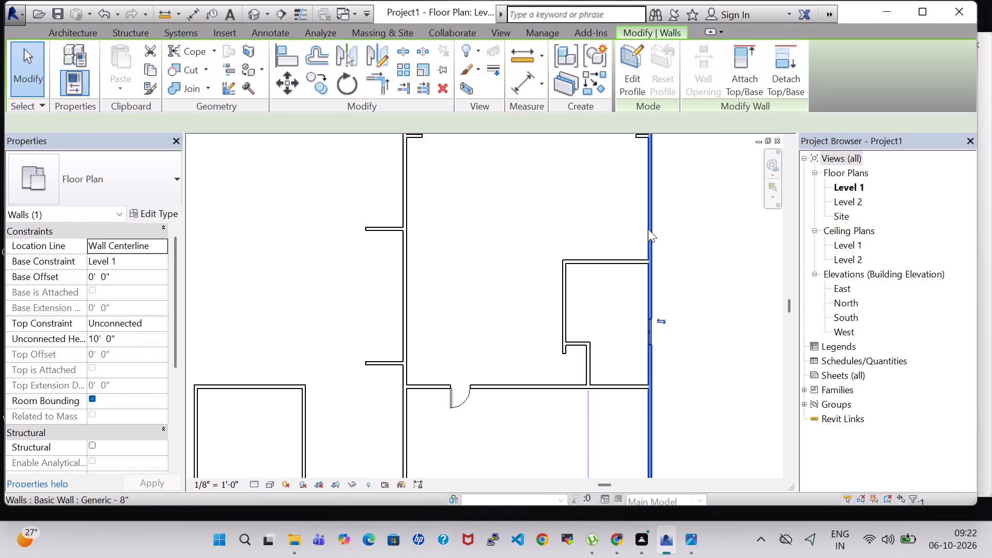
key(Left)
key(Left)
key(Left)
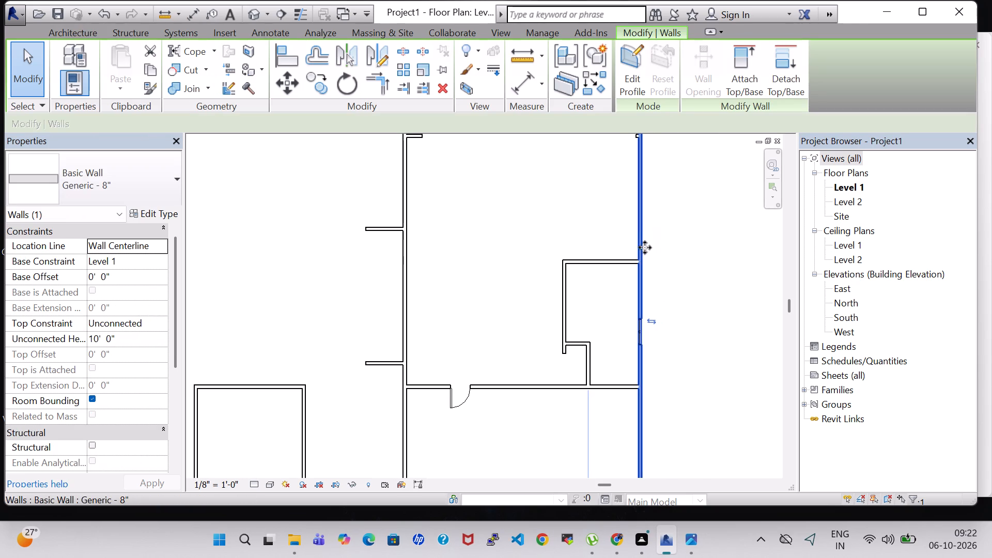
key(Left)
key(Left)
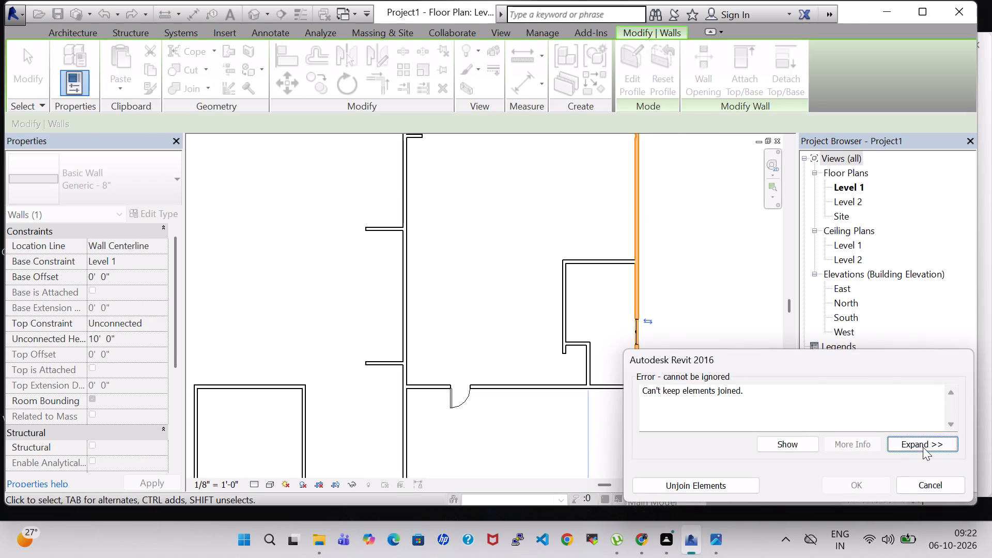
click(923, 447)
key(Left)
click(936, 482)
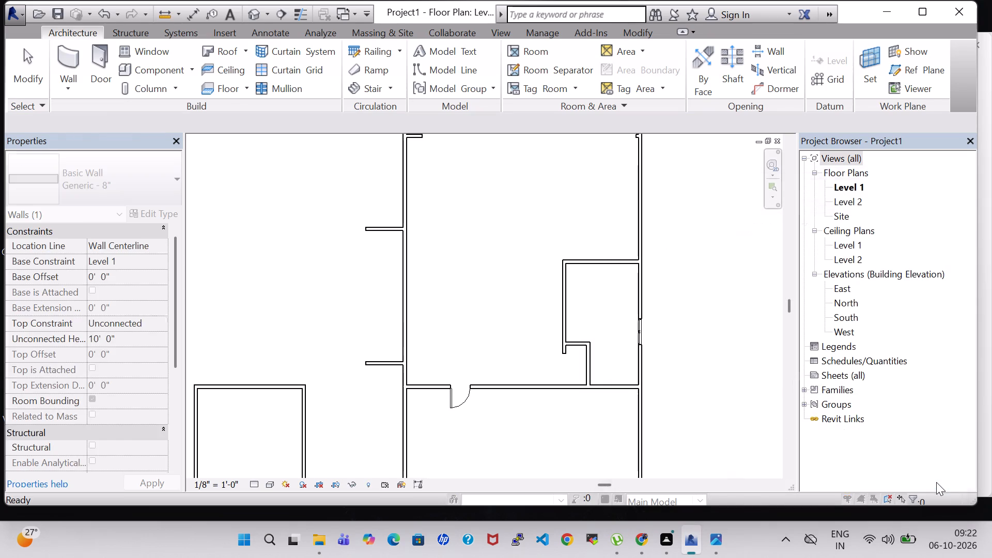
key(Left)
key(Left)
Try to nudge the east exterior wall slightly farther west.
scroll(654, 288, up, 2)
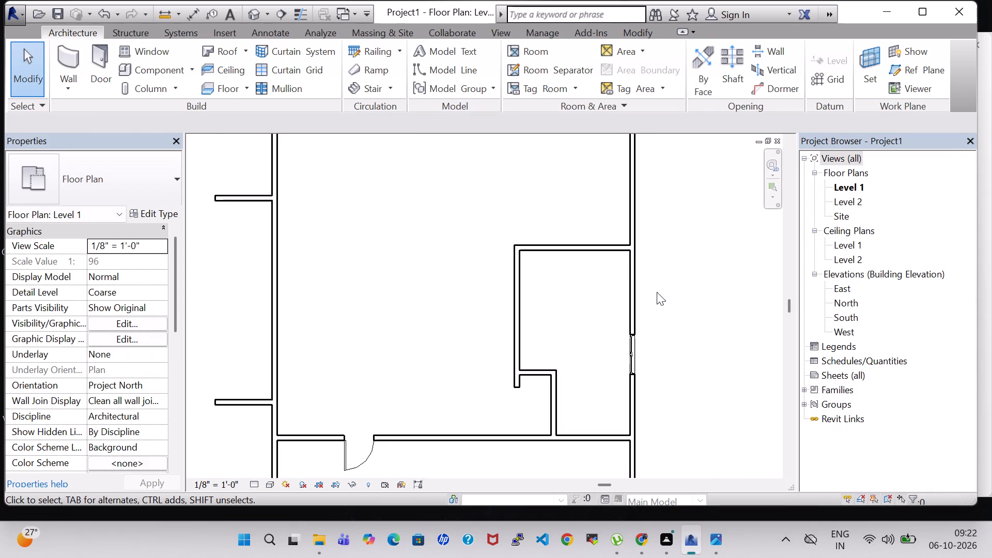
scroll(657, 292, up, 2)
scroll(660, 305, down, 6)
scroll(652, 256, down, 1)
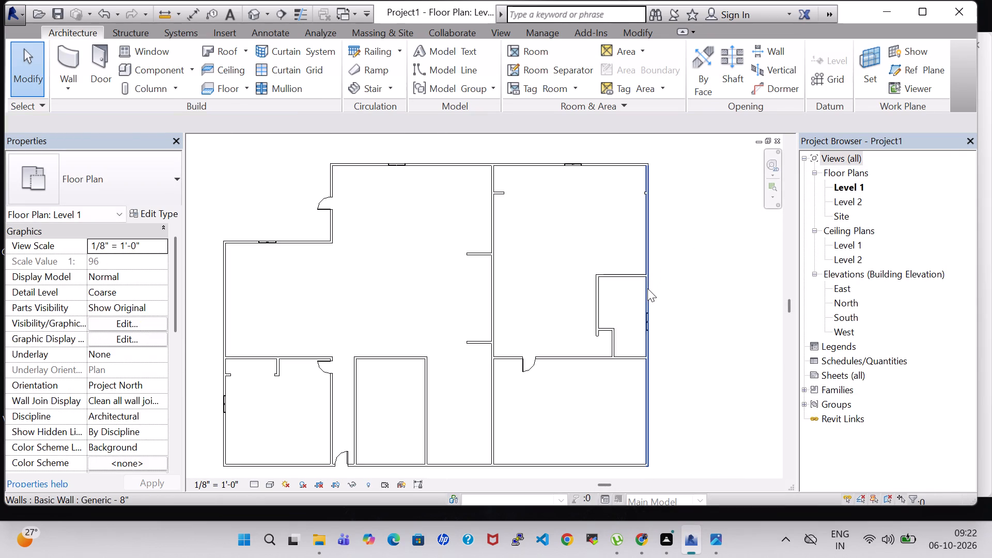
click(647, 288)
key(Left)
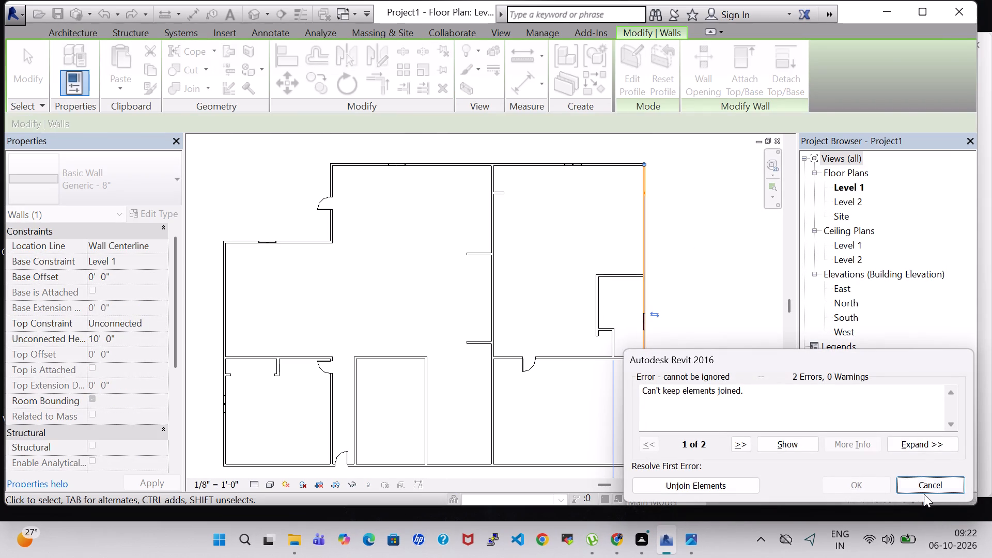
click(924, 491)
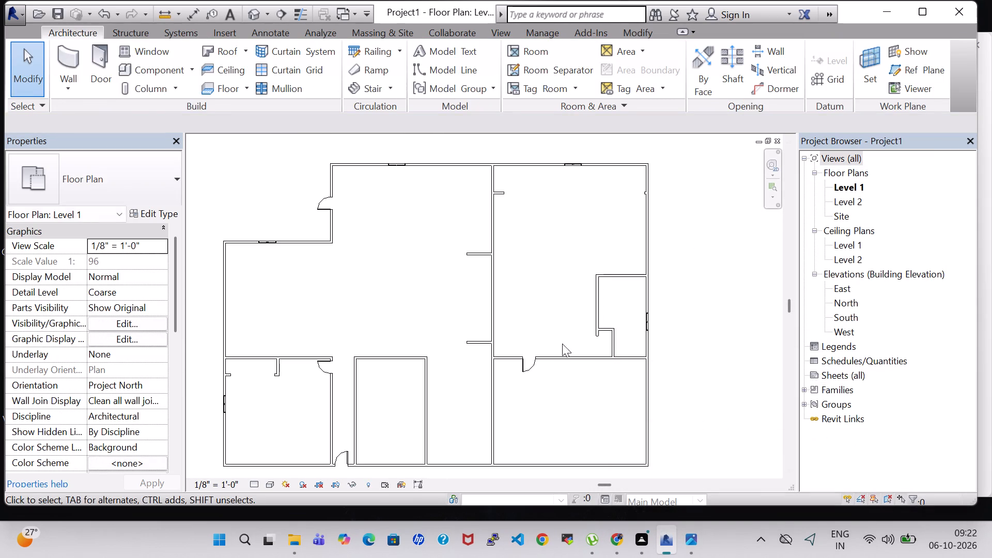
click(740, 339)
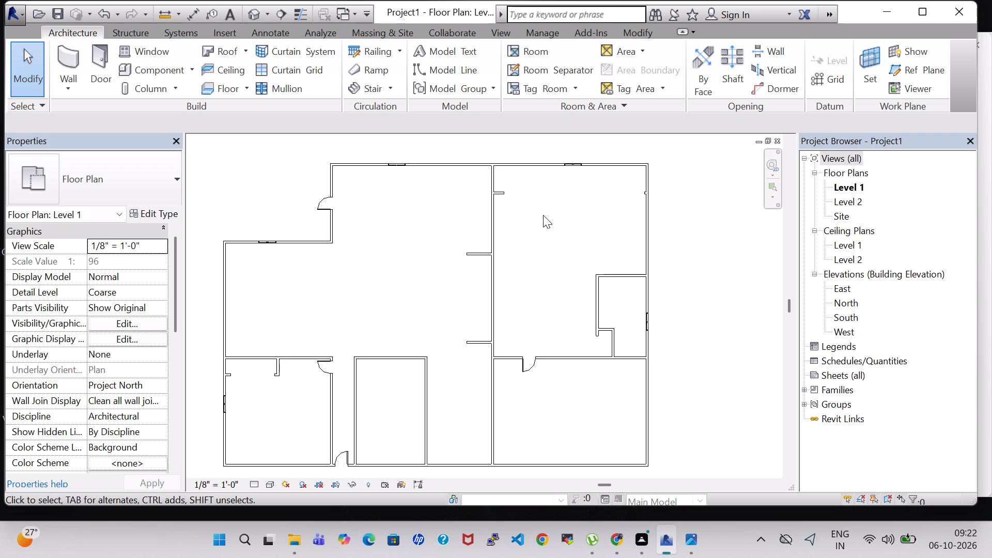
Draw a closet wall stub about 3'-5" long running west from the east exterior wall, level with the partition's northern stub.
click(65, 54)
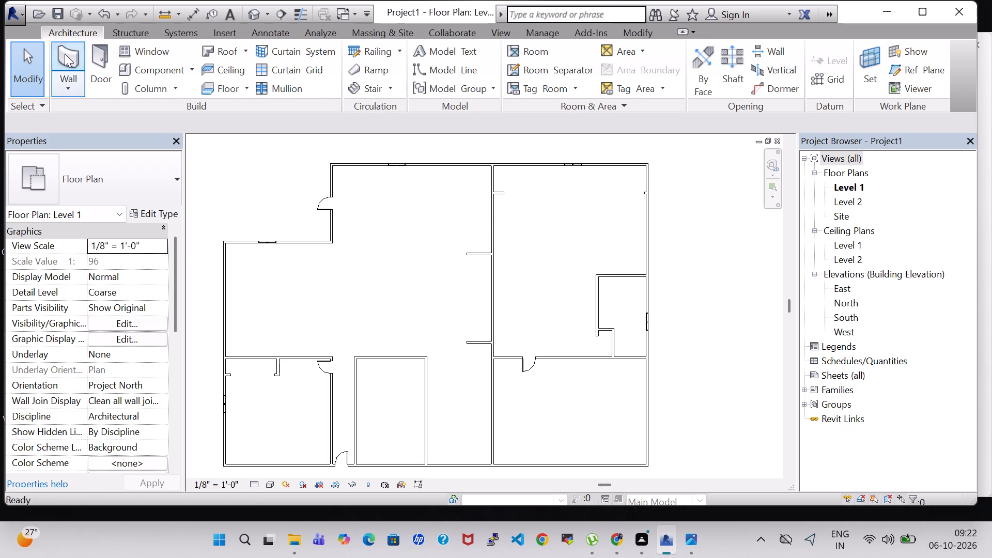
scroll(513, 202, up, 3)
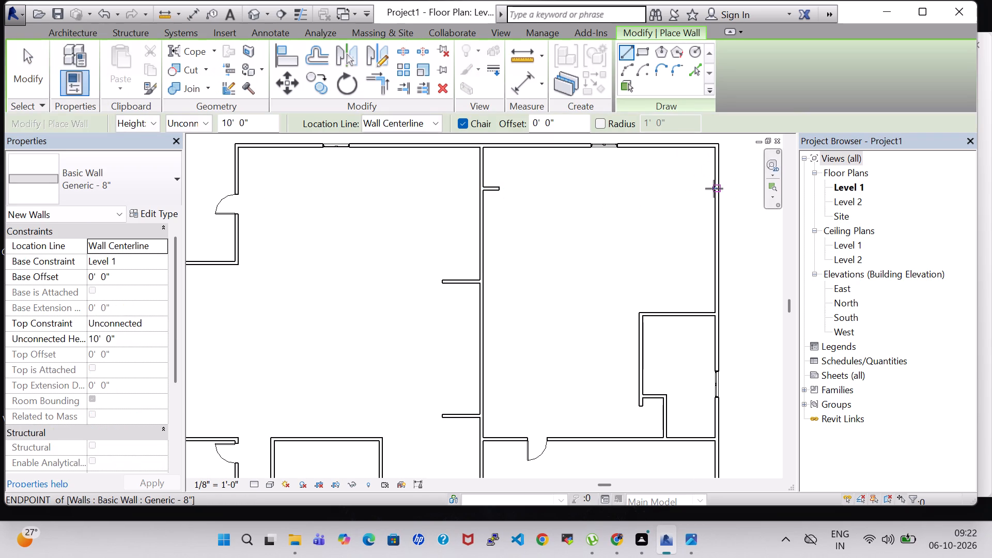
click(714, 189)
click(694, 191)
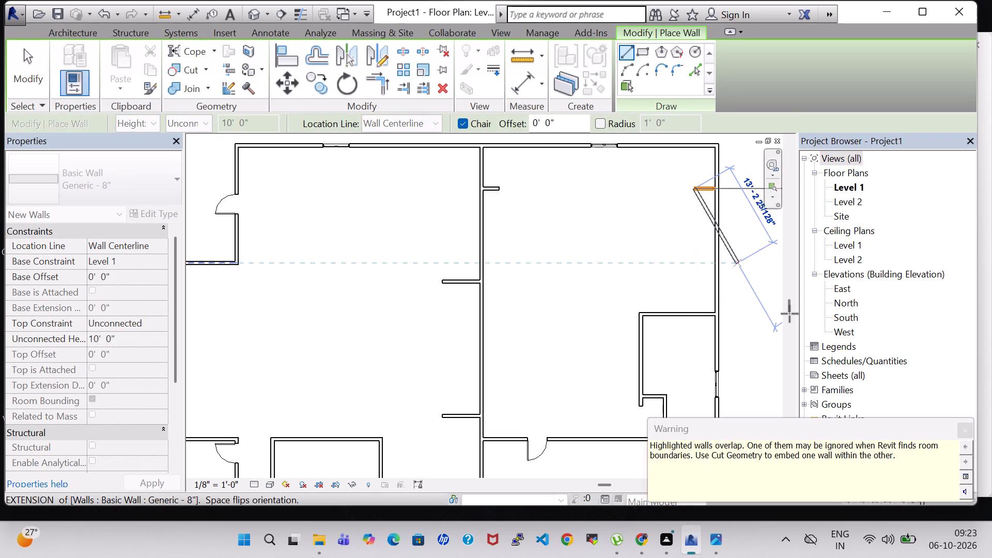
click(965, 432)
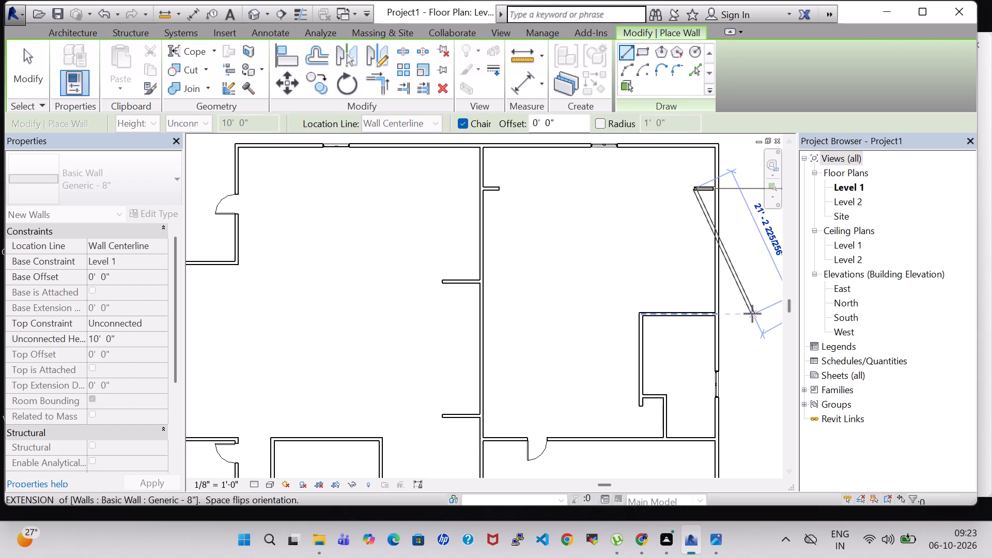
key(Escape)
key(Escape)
Delete the newly drawn closet stub and the tiny leftover stub it overlaps on the east exterior wall.
click(698, 186)
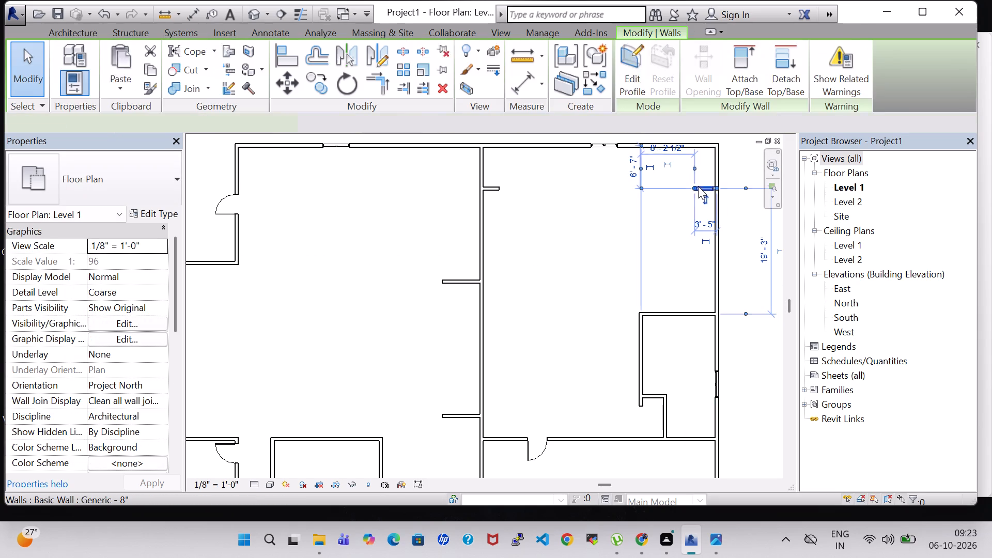
key(Delete)
click(711, 188)
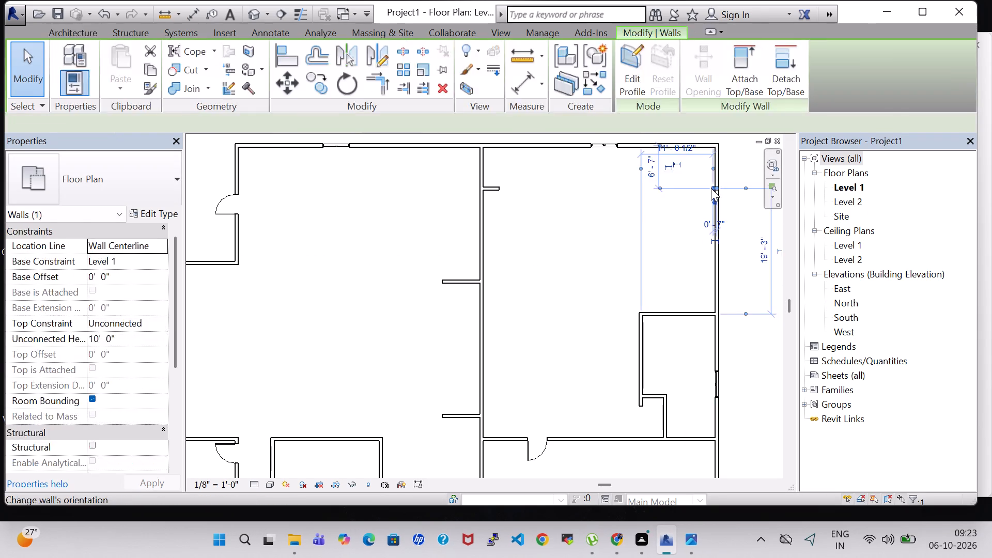
key(Delete)
Draw a closet wall stub about 3'-1" long running west from the east exterior wall, aligned with the partition's northern stub.
click(75, 66)
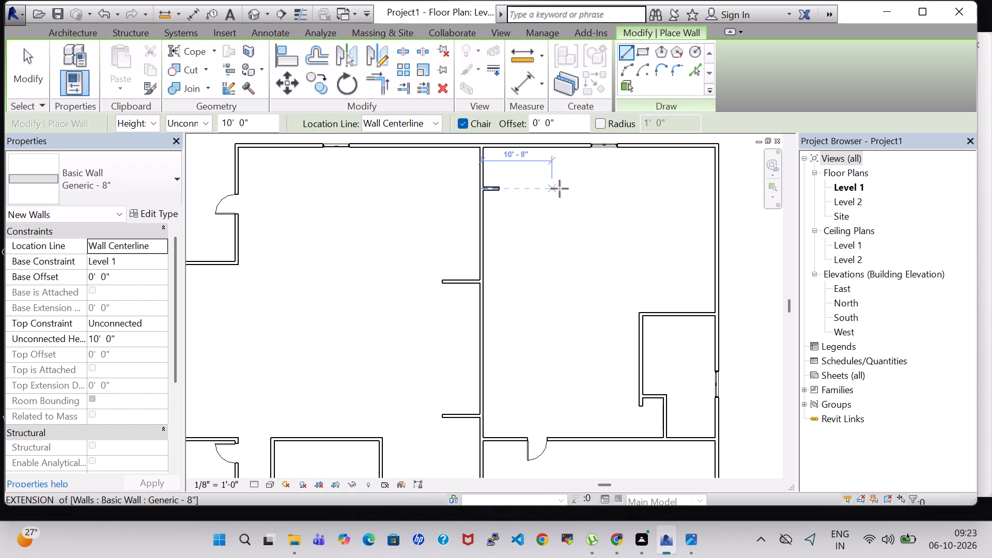
click(717, 185)
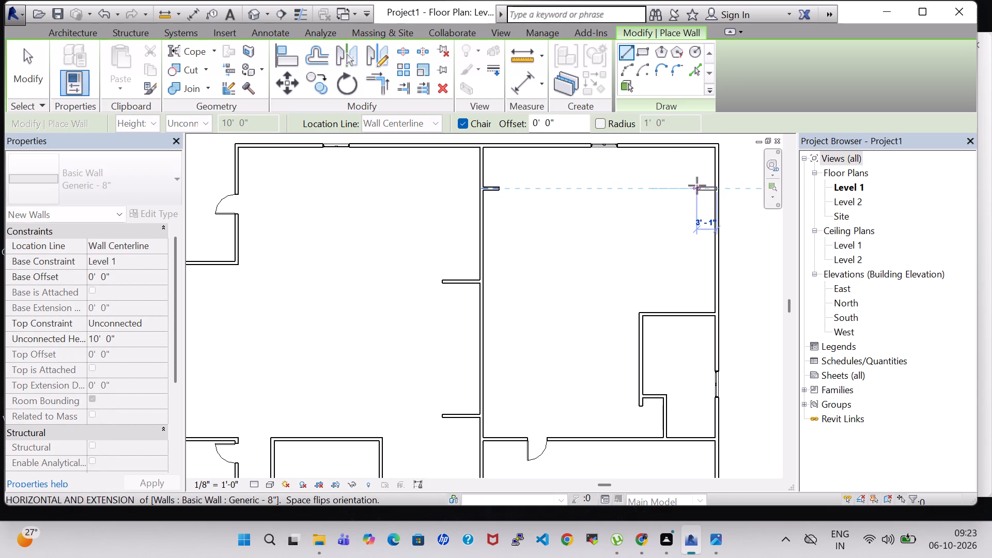
click(697, 185)
key(Escape)
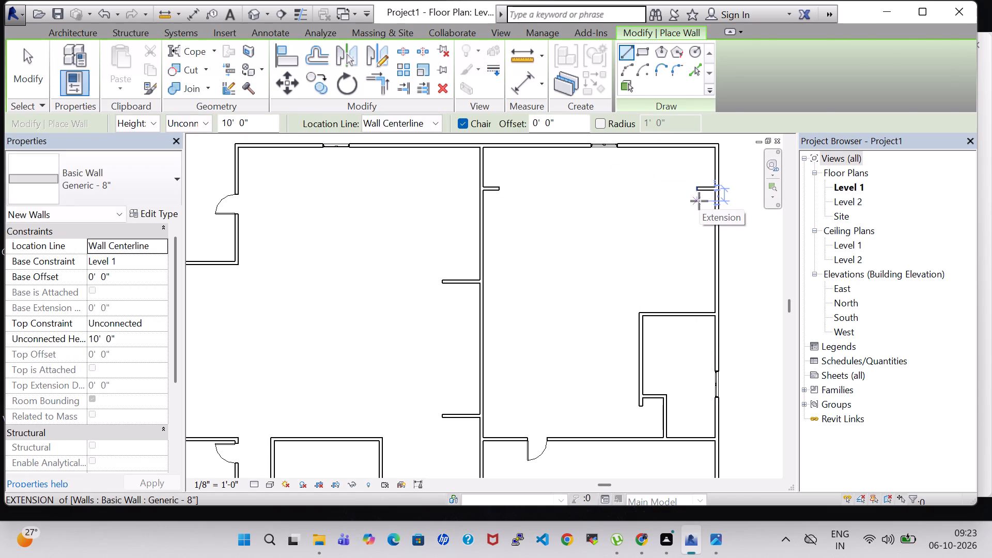
key(Escape)
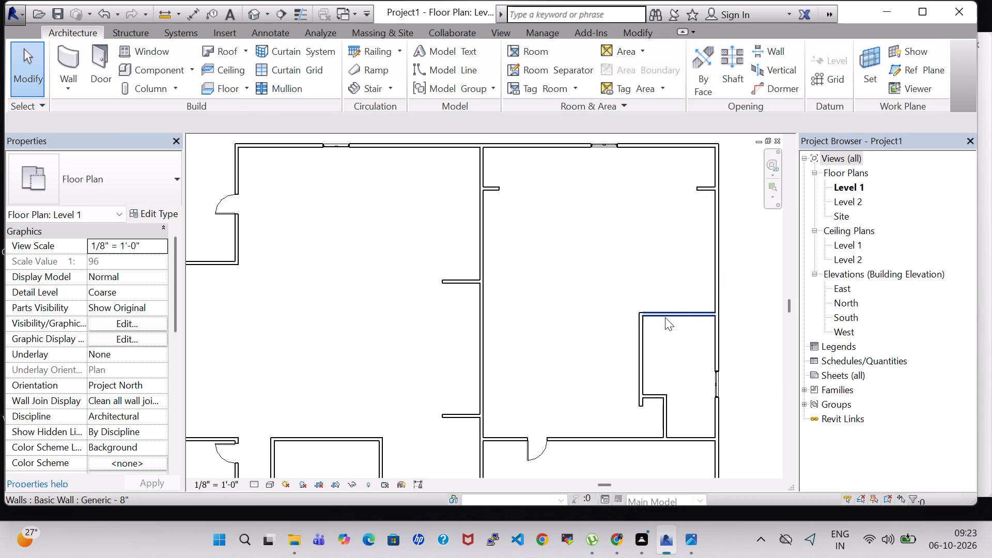
Place a Single-Flush 36" x 84" door in the small east room's north wall, about 3'-10" from its west wall, swinging inward.
click(94, 72)
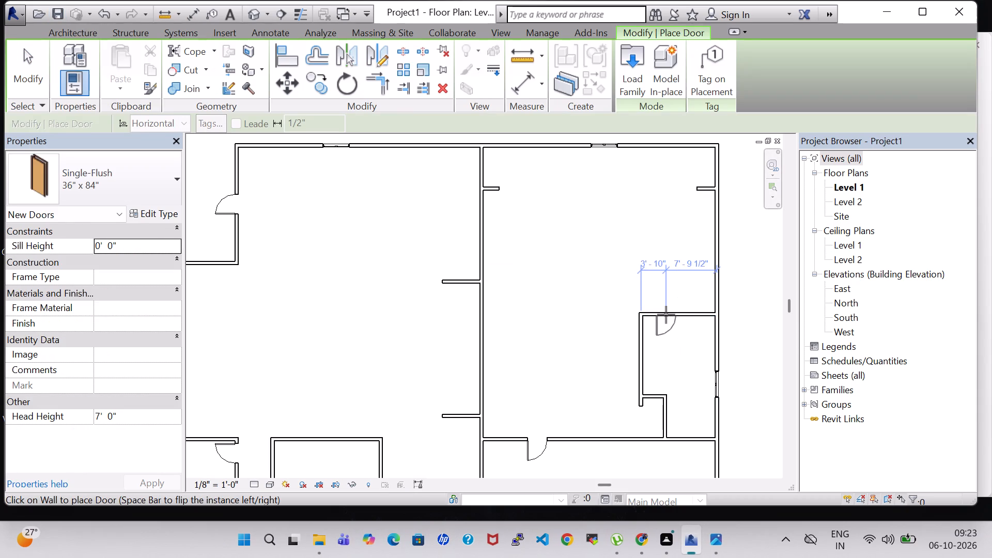
click(666, 315)
key(Escape)
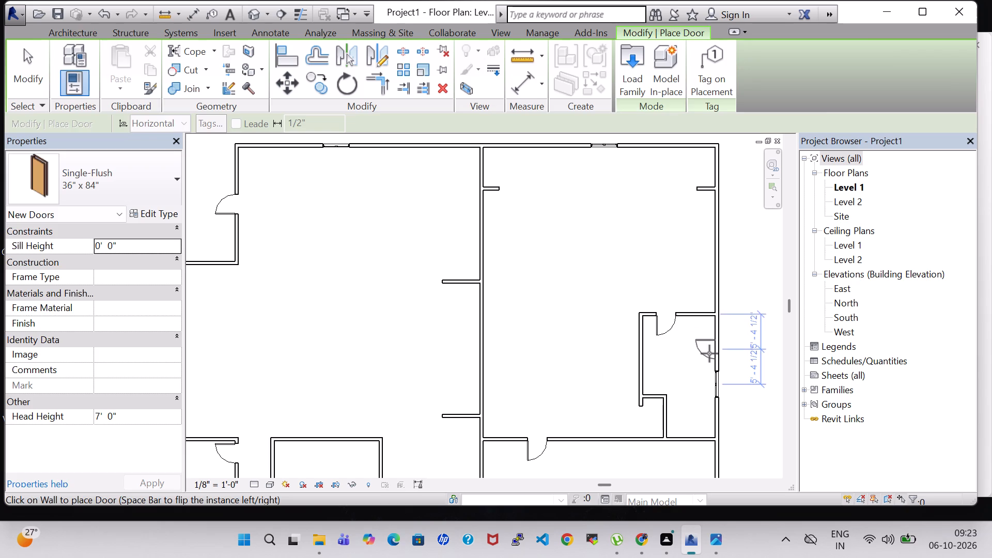
key(Escape)
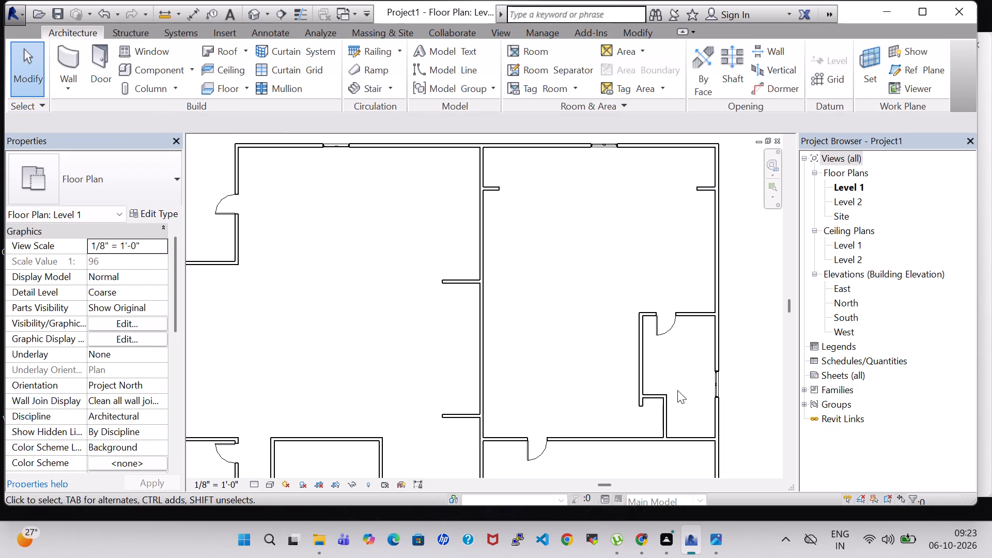
Draw a short wall stub north from the horizontal partition, in line with the small room's west wall.
click(62, 49)
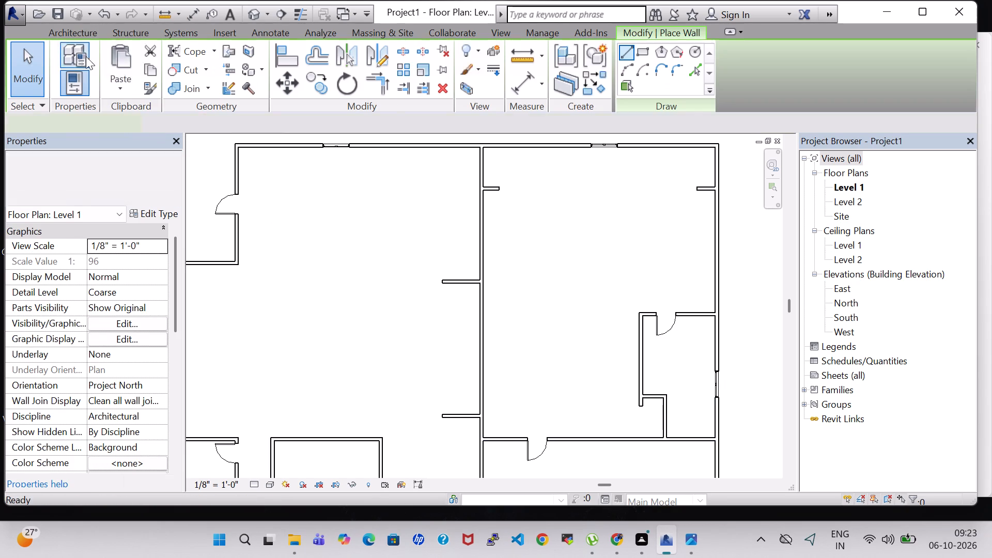
click(640, 440)
click(640, 429)
key(Escape)
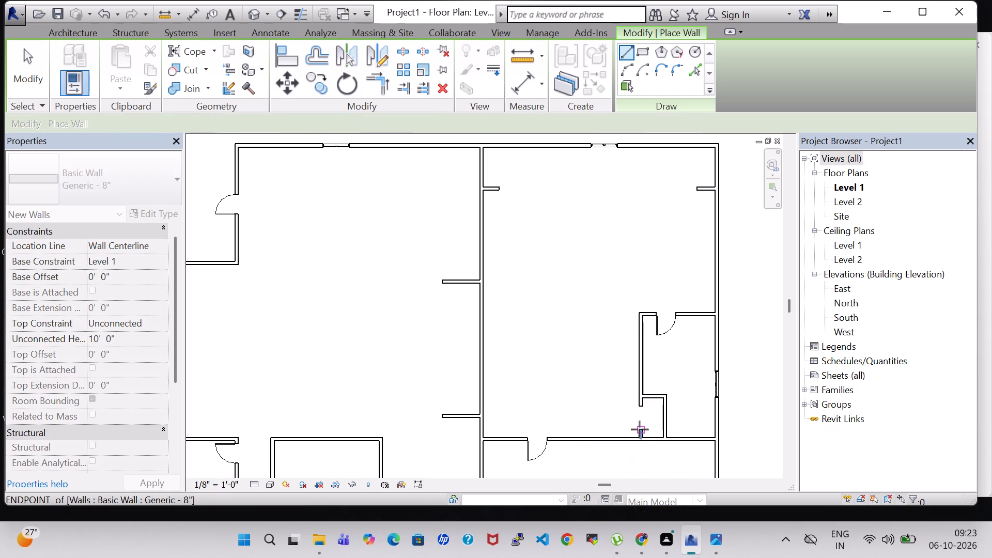
key(Escape)
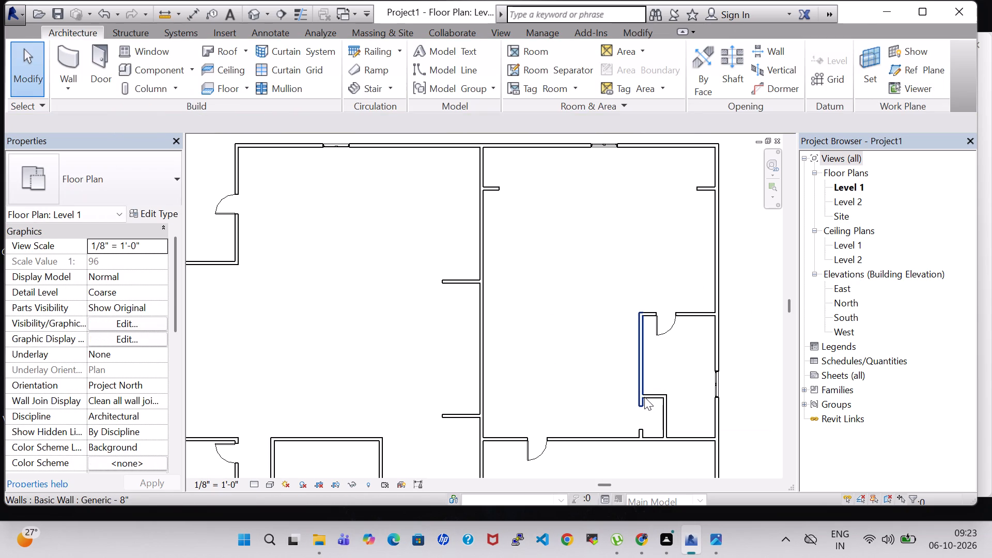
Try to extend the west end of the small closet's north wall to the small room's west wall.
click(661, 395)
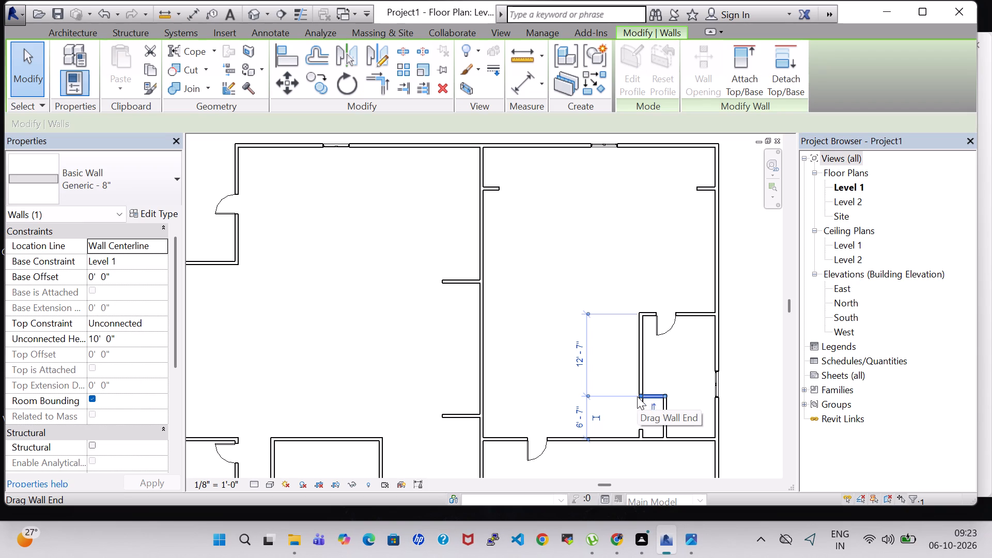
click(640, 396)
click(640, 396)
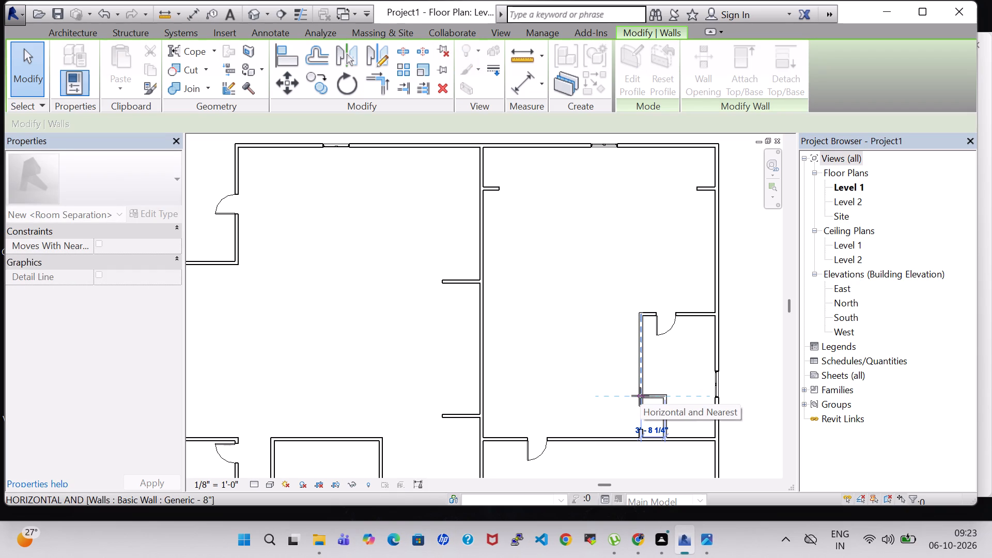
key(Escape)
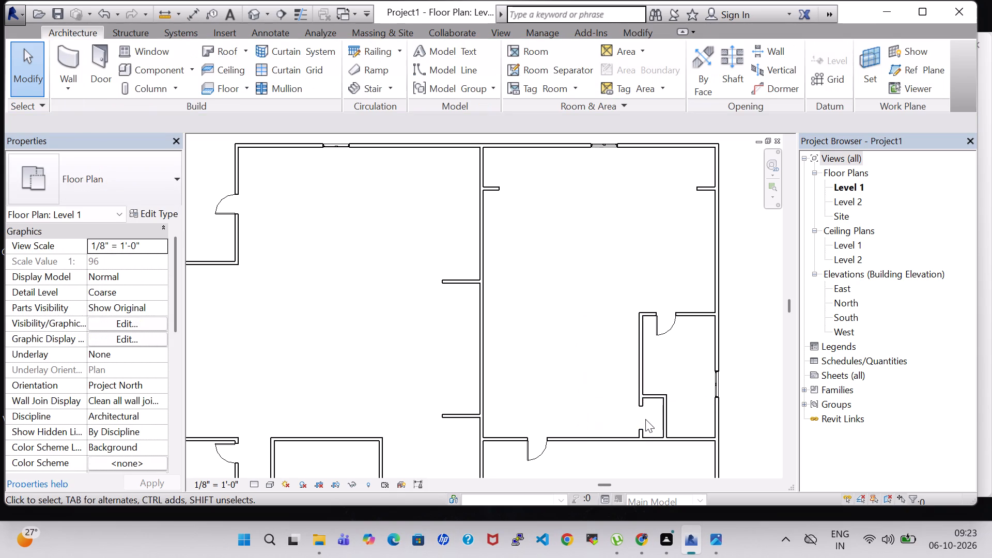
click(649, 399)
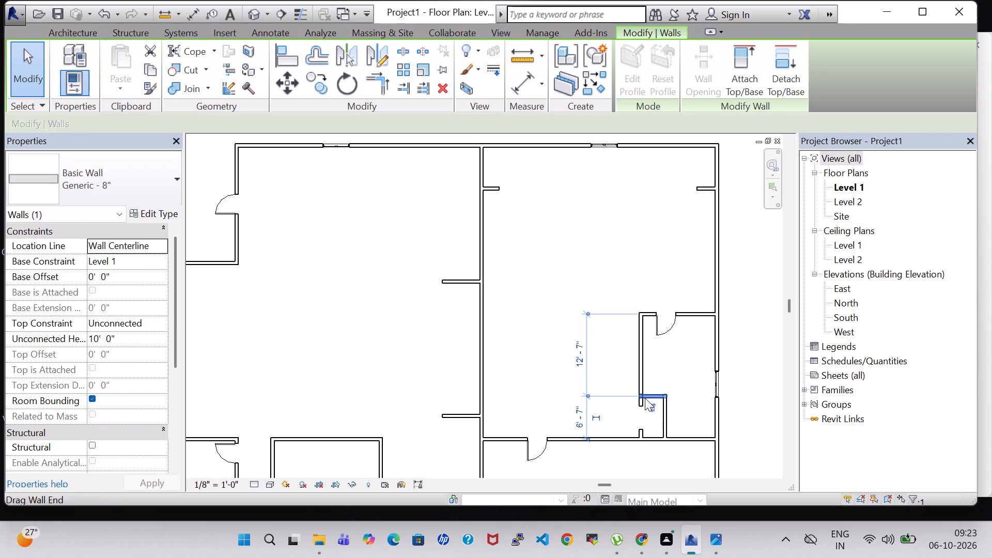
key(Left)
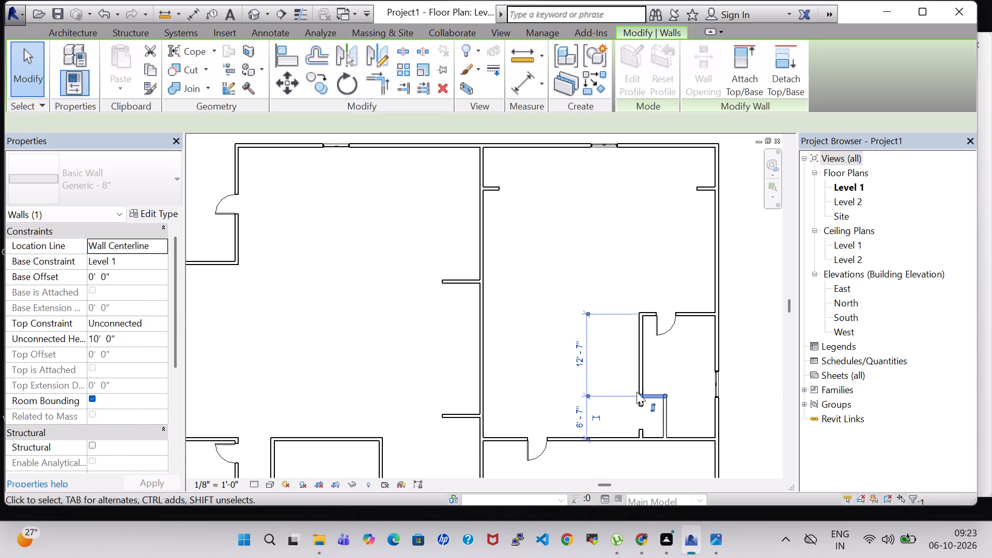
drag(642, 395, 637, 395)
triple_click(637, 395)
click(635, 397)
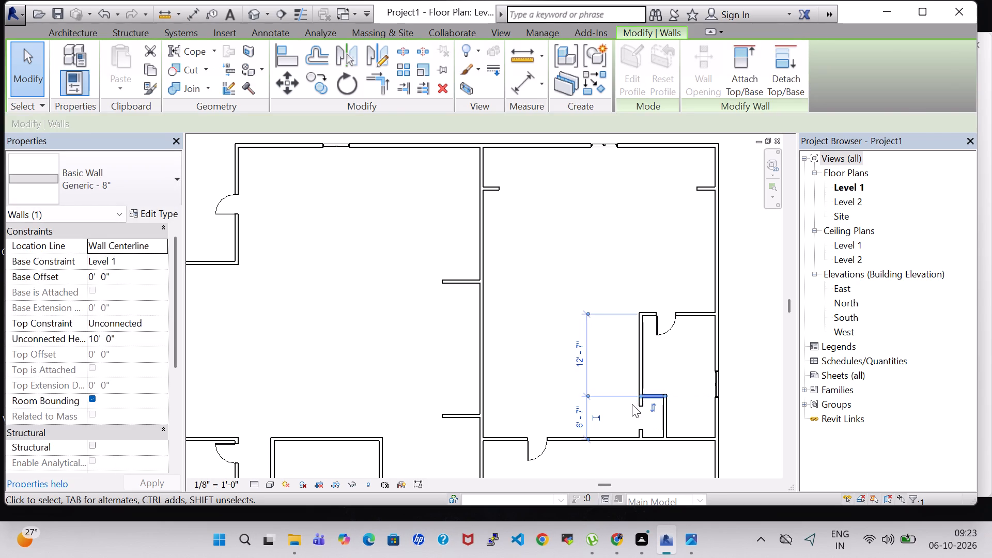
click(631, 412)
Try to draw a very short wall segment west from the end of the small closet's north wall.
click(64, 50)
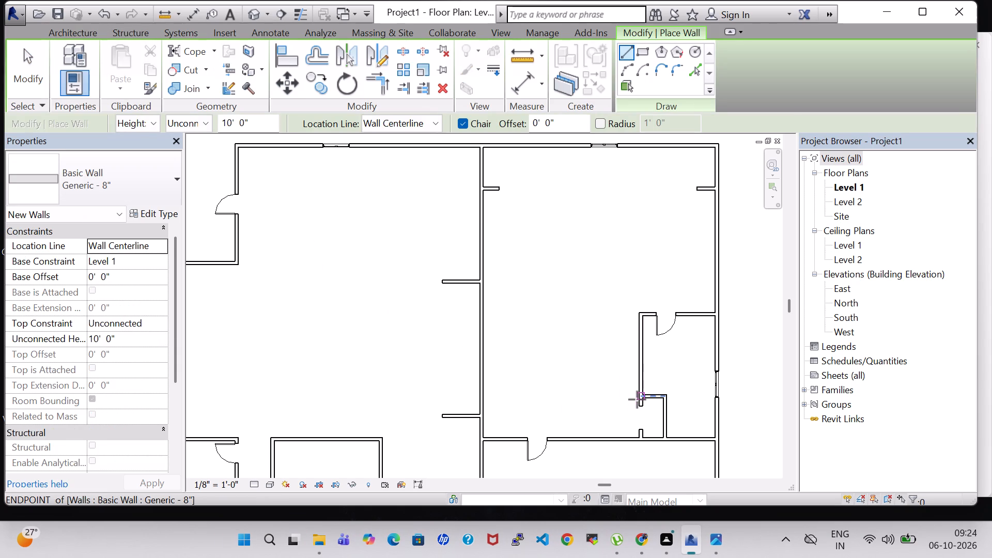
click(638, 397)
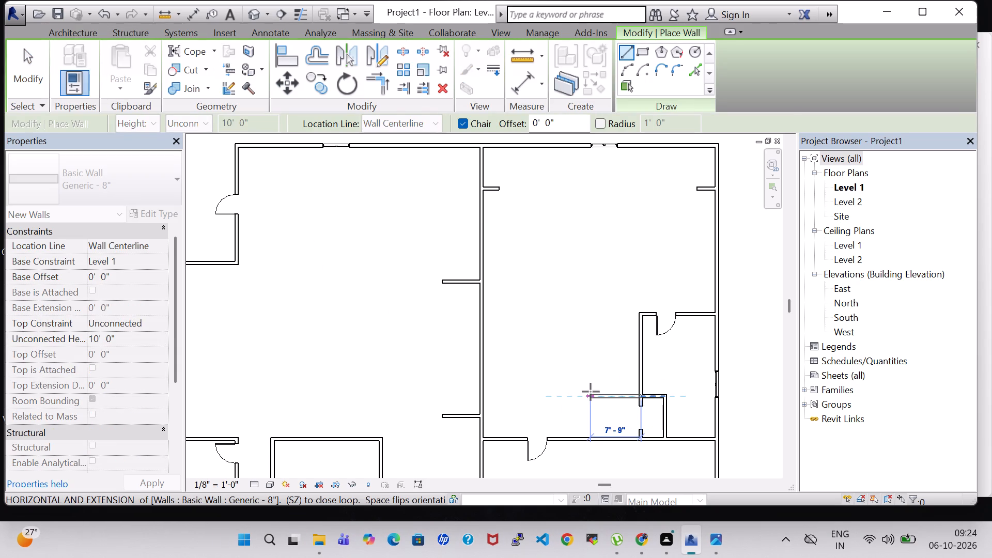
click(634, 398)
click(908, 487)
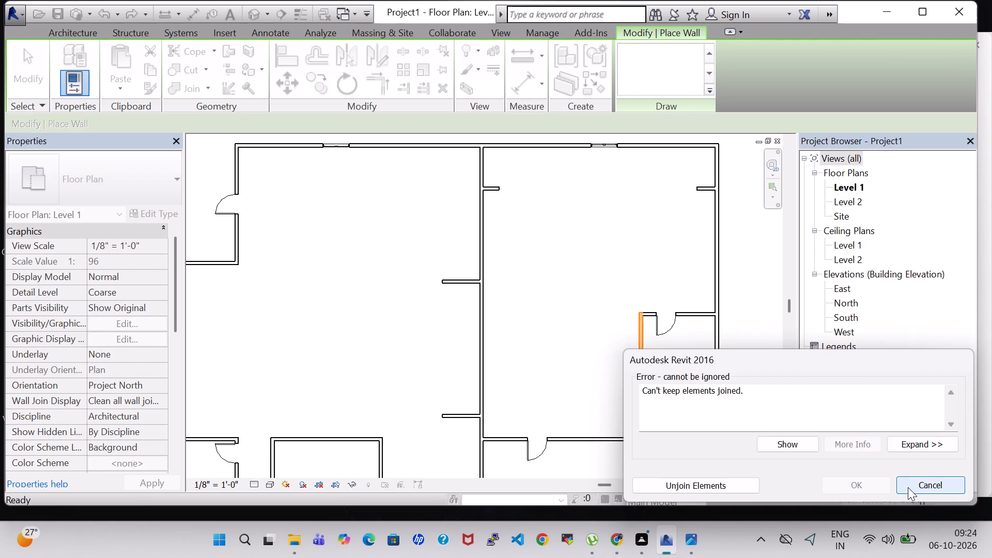
Delete the small closet's north wall.
click(653, 395)
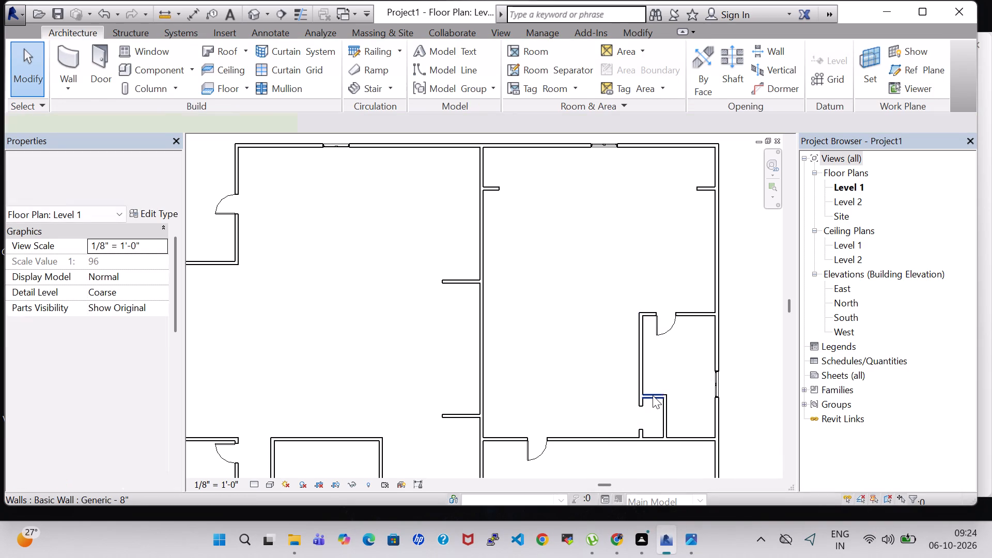
key(Delete)
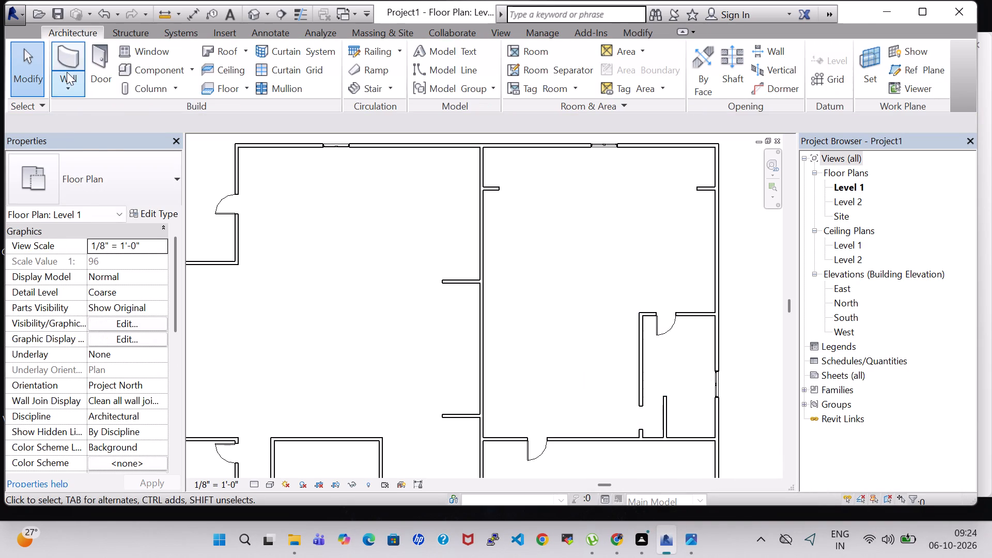
Draw a new closet north wall about 4'-11" west from the closet's east wall end, across the small room's west wall.
click(67, 72)
click(79, 52)
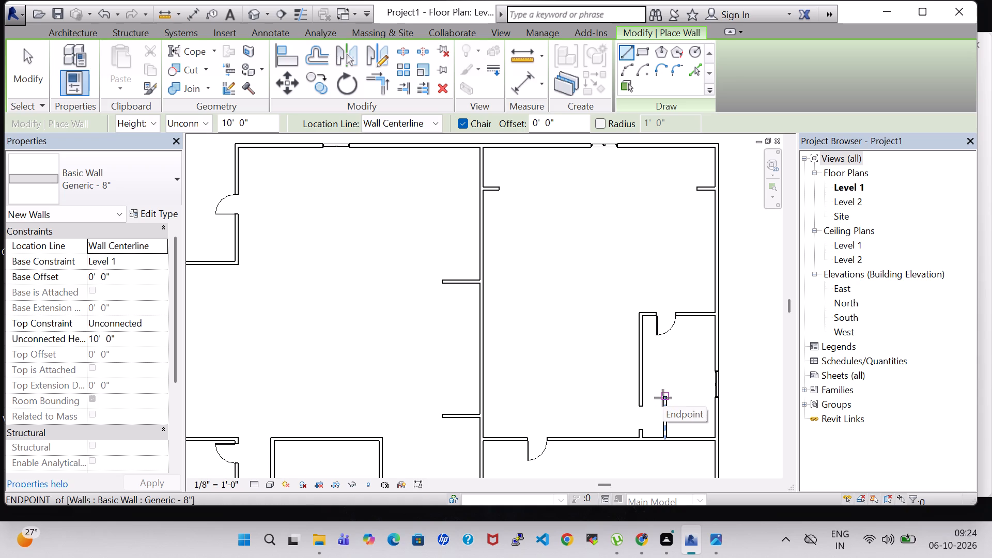
click(668, 398)
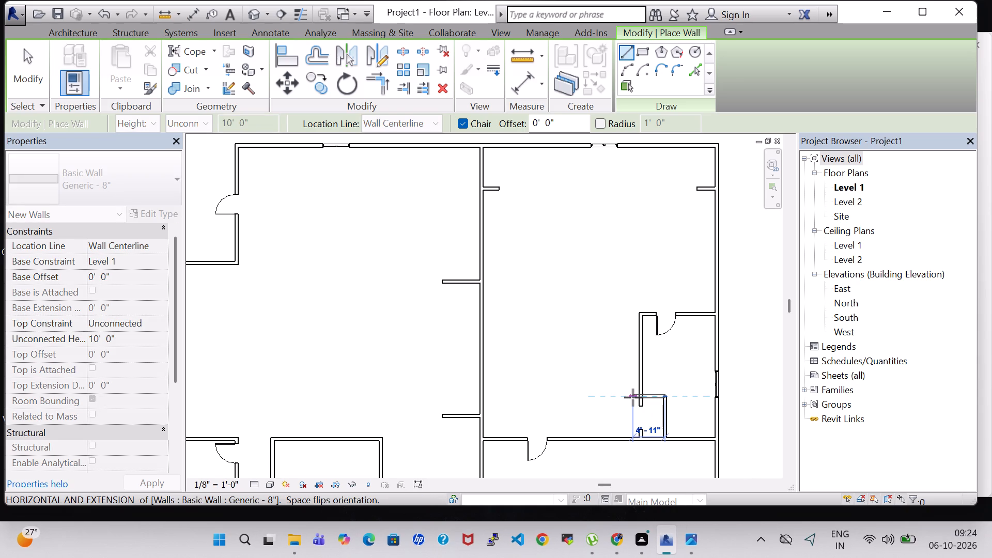
click(633, 397)
key(super+F1)
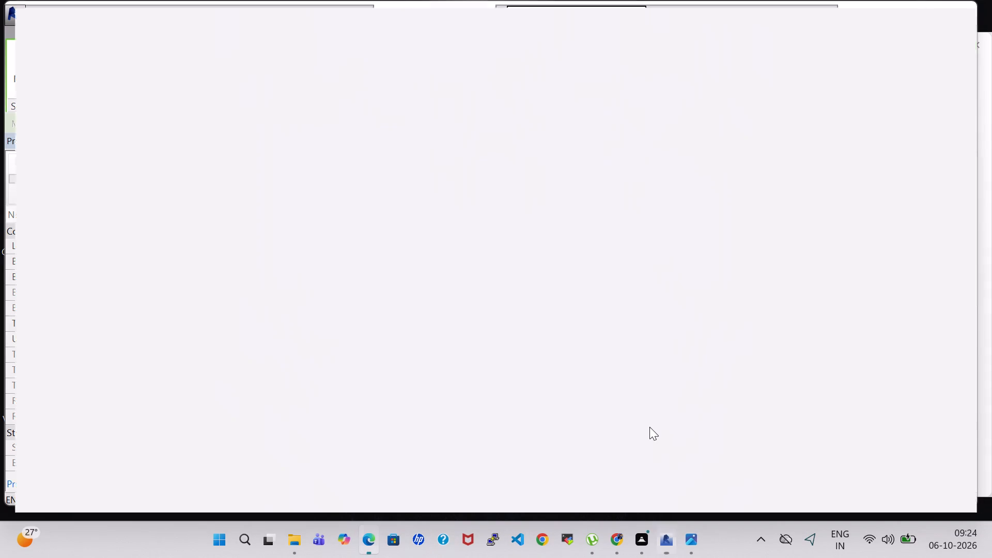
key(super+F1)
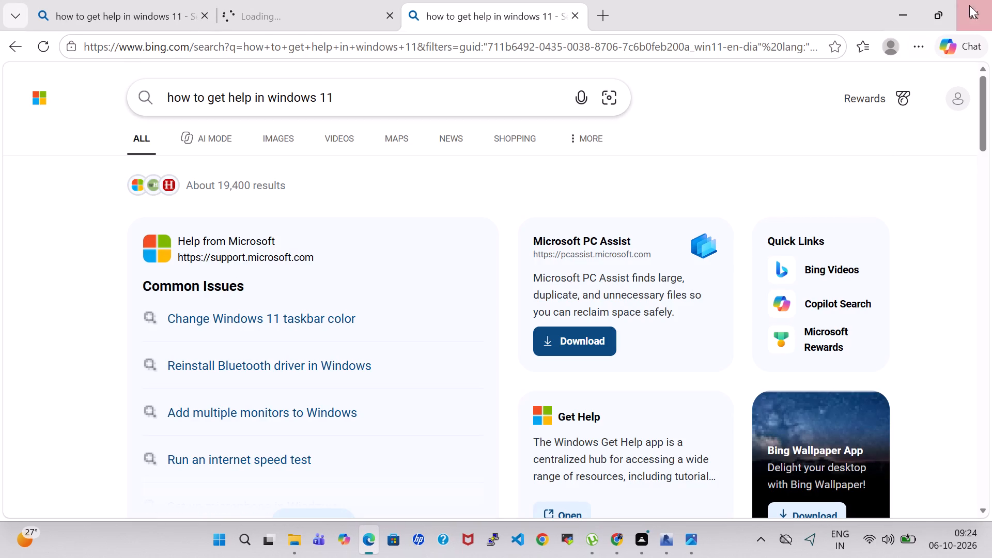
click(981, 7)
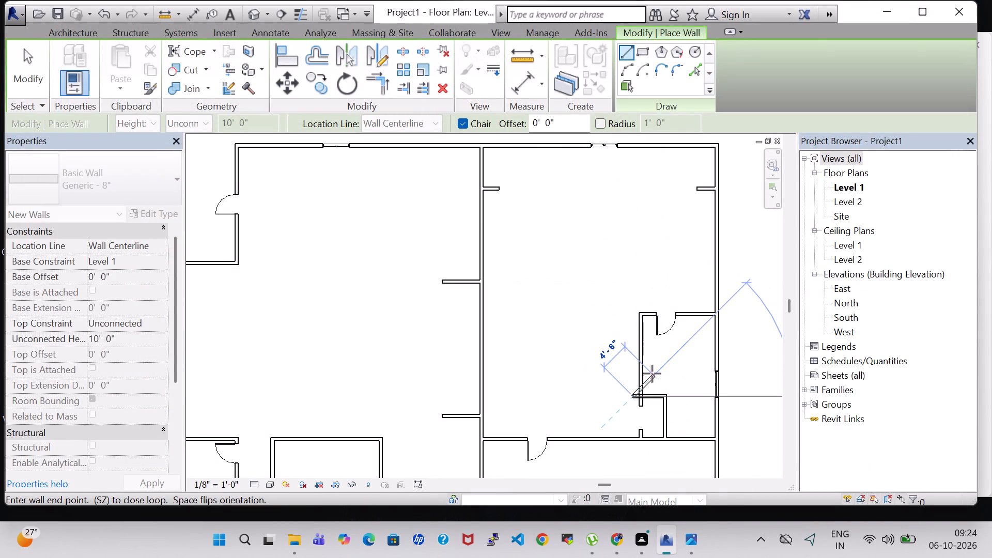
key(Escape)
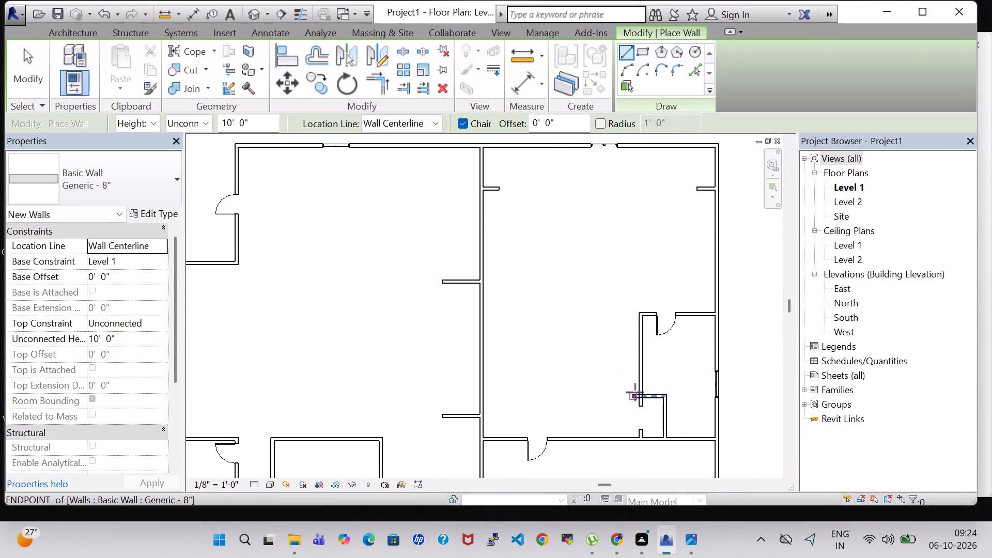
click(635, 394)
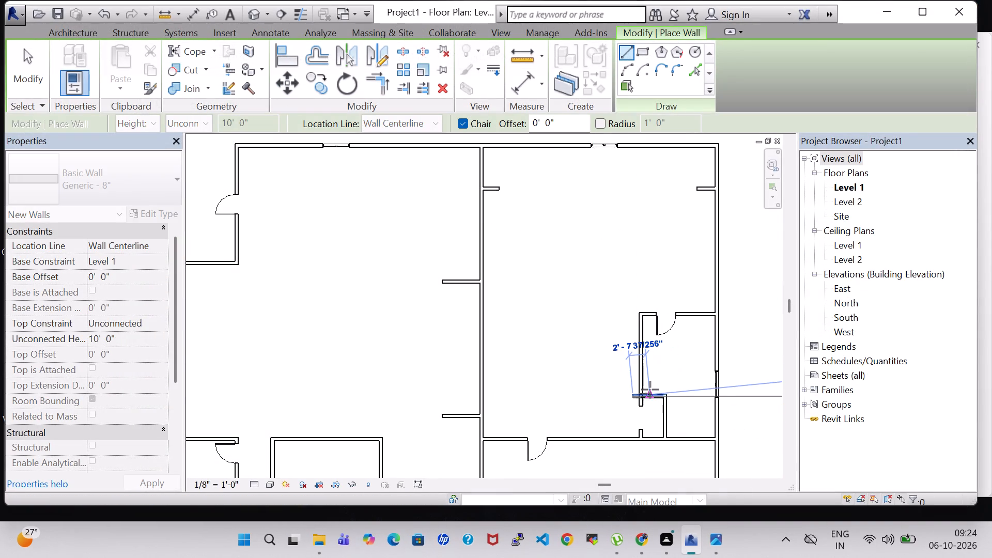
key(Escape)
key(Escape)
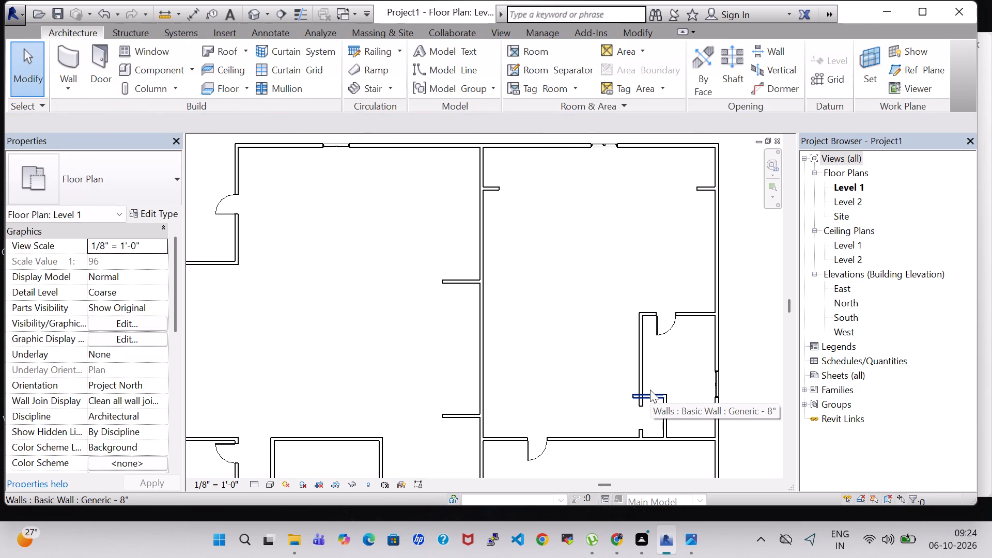
Delete the small closet's north wall that crosses the small room's west wall.
click(649, 395)
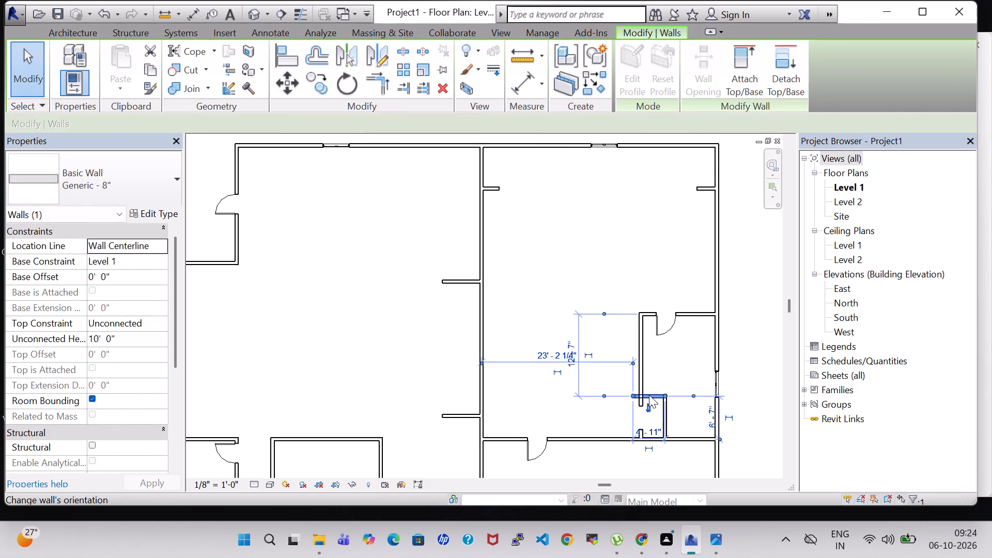
key(Delete)
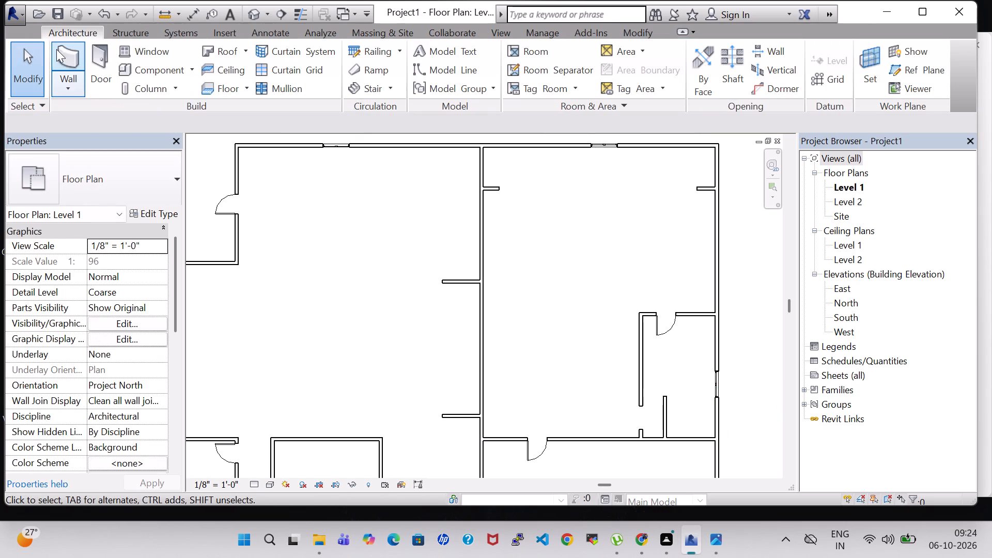
Draw a new closet north wall about 3'-8 1/4" long from the closet's east wall end to the small room's west wall.
click(58, 50)
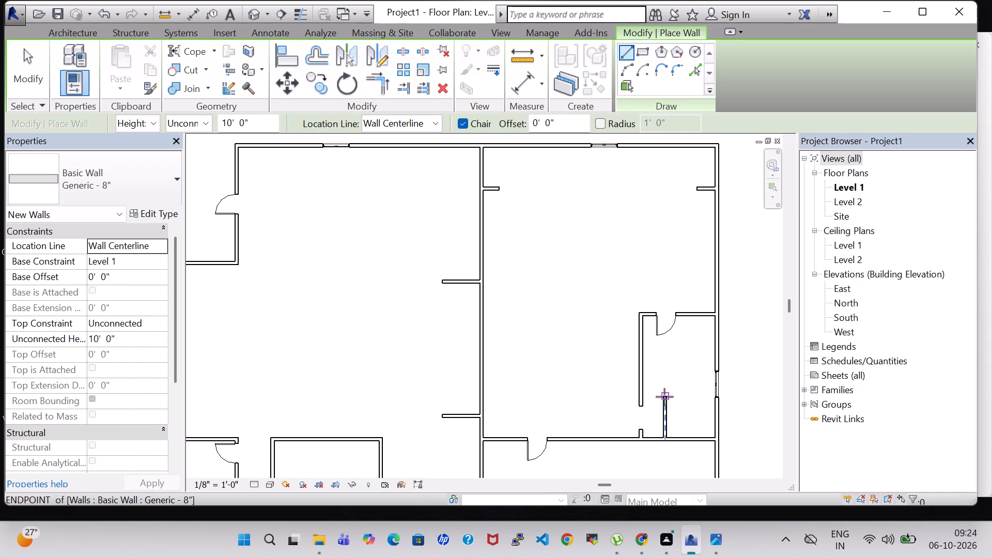
click(664, 397)
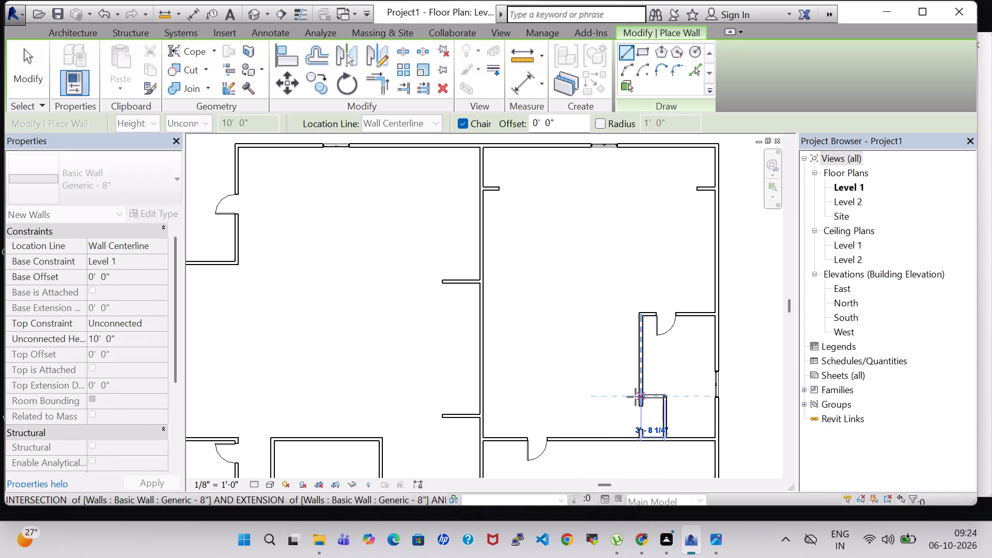
click(638, 397)
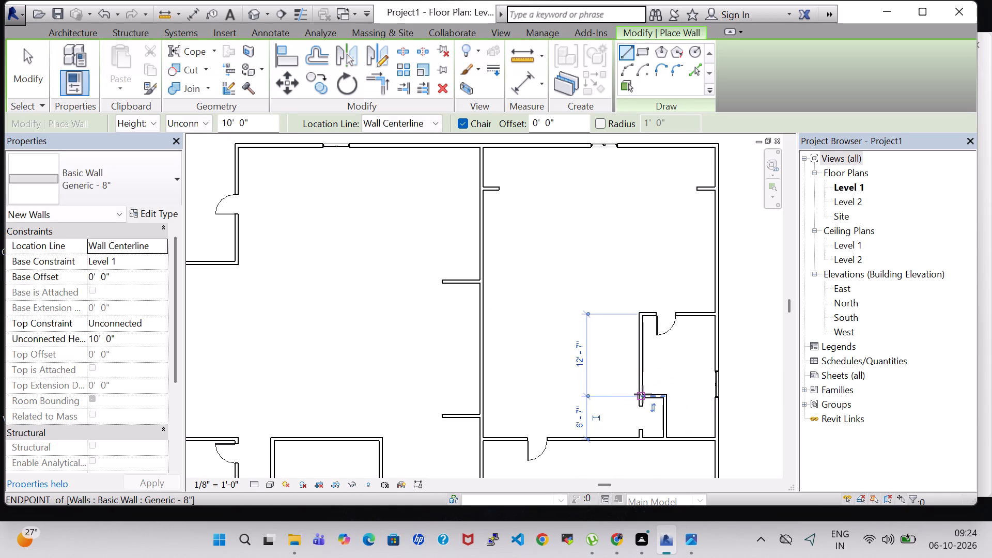
Draw a short stub wall west from the small room's west wall, just north of the closet's north wall.
scroll(643, 394, up, 8)
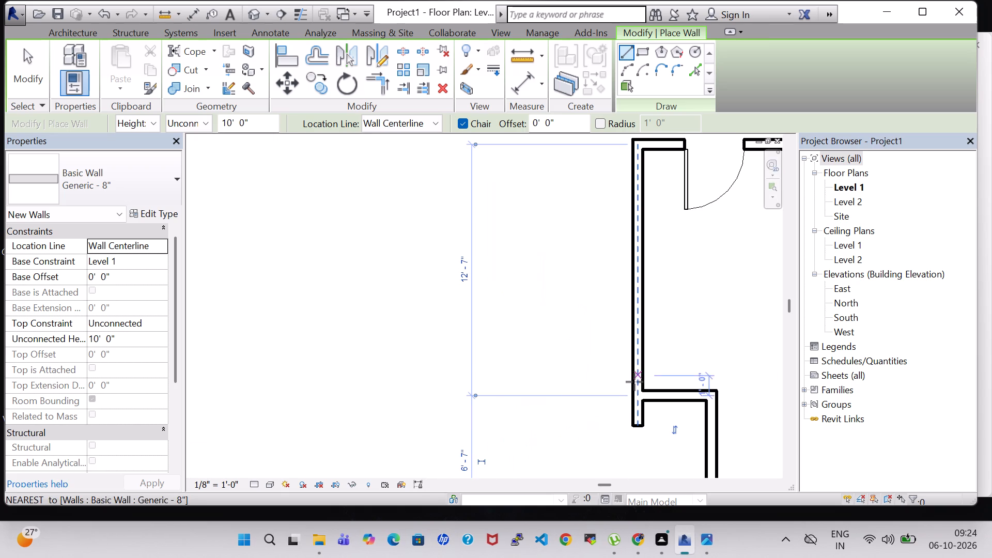
click(634, 382)
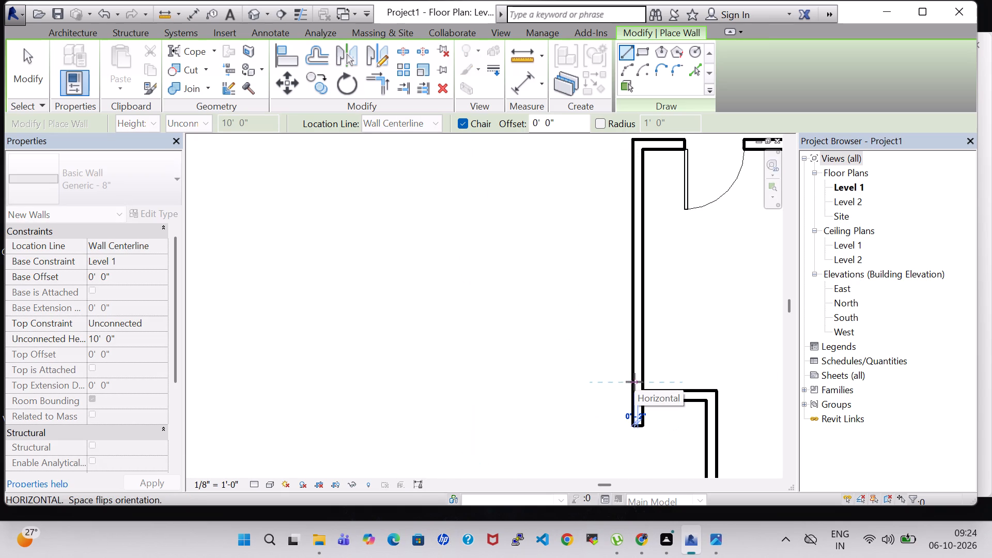
click(615, 381)
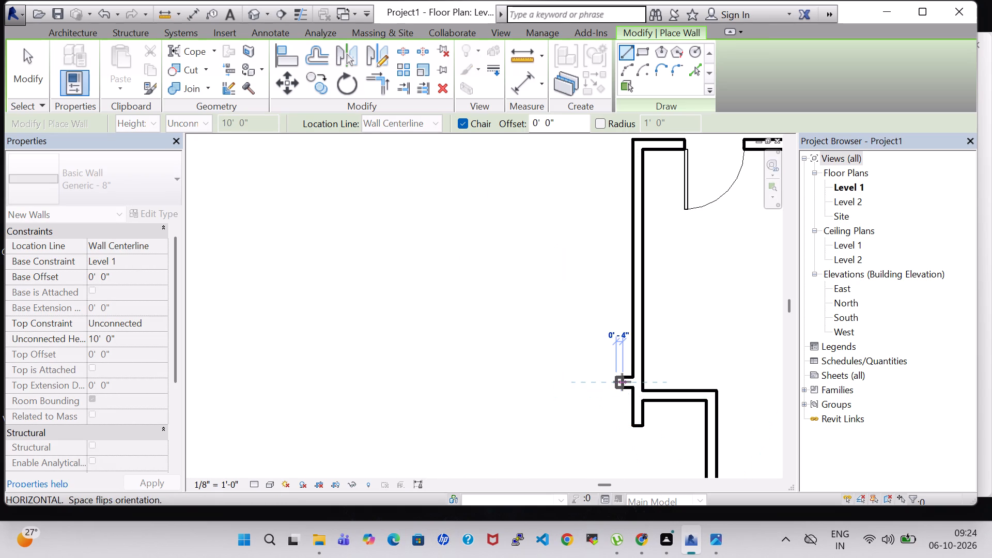
key(Escape)
scroll(622, 382, down, 2)
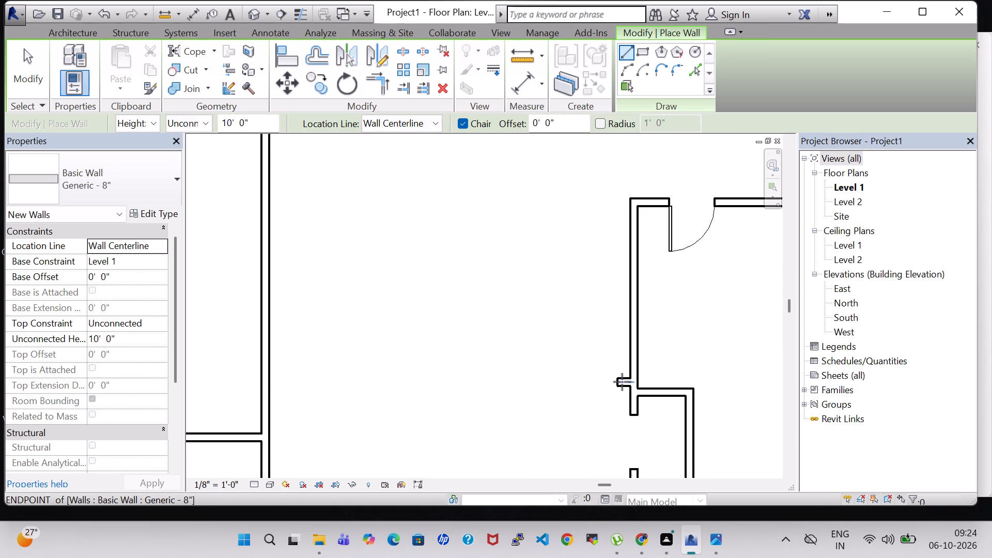
scroll(622, 382, down, 3)
key(Escape)
Place a 48" x 48" Casement Dbl with Trim window centred on the southeast room's south wall, 18'-0 1/4" from each side.
scroll(622, 382, down, 1)
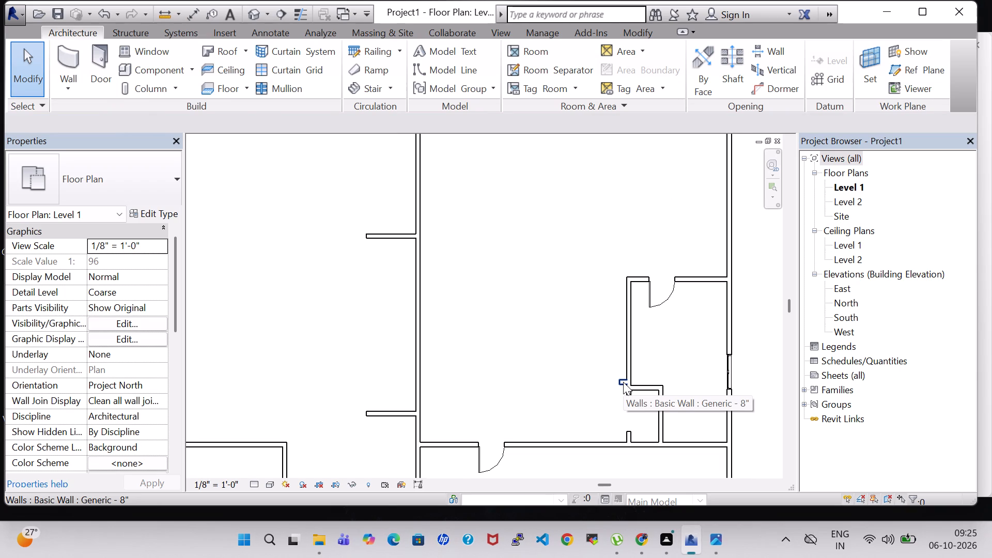
scroll(696, 360, down, 2)
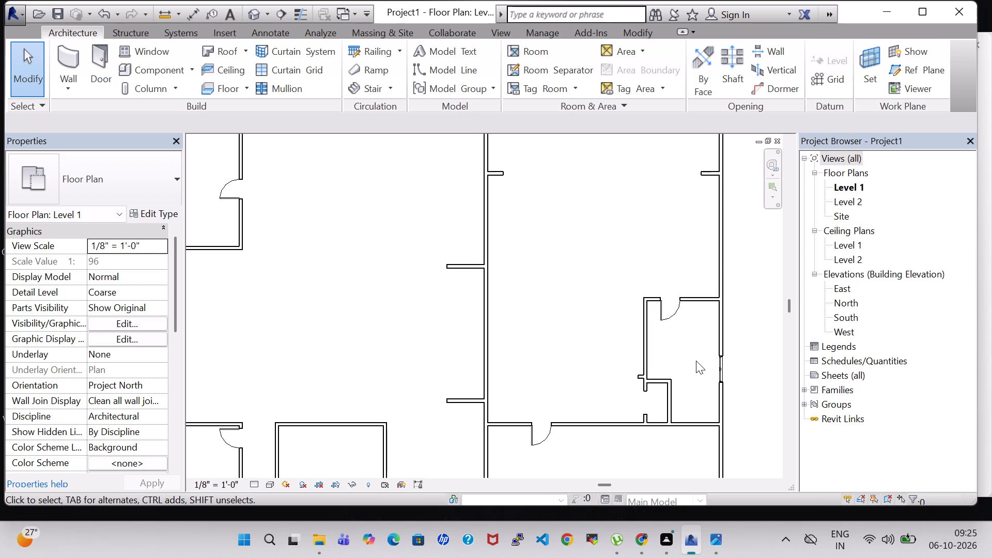
scroll(639, 524, down, 3)
scroll(612, 342, up, 2)
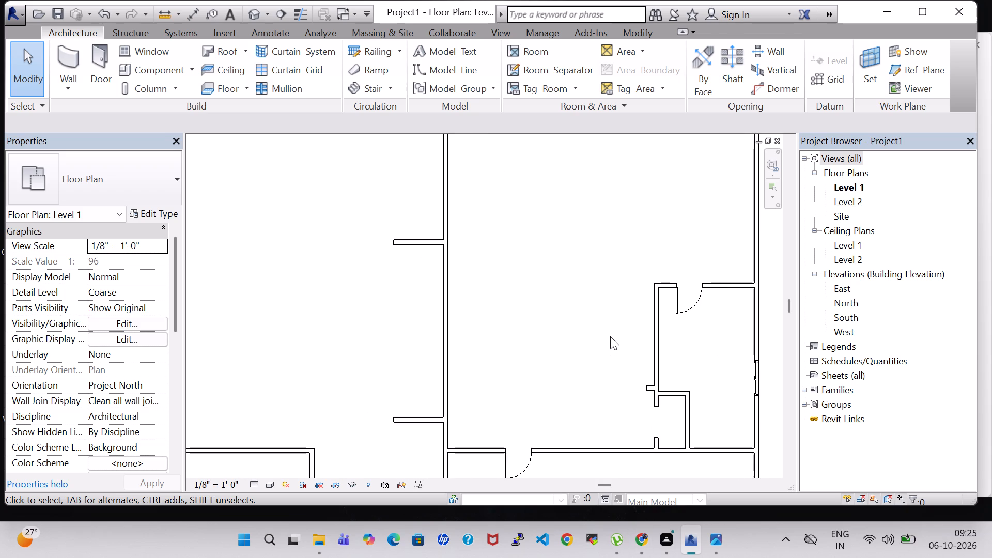
scroll(610, 336, up, 1)
middle_drag(608, 347, 616, 503)
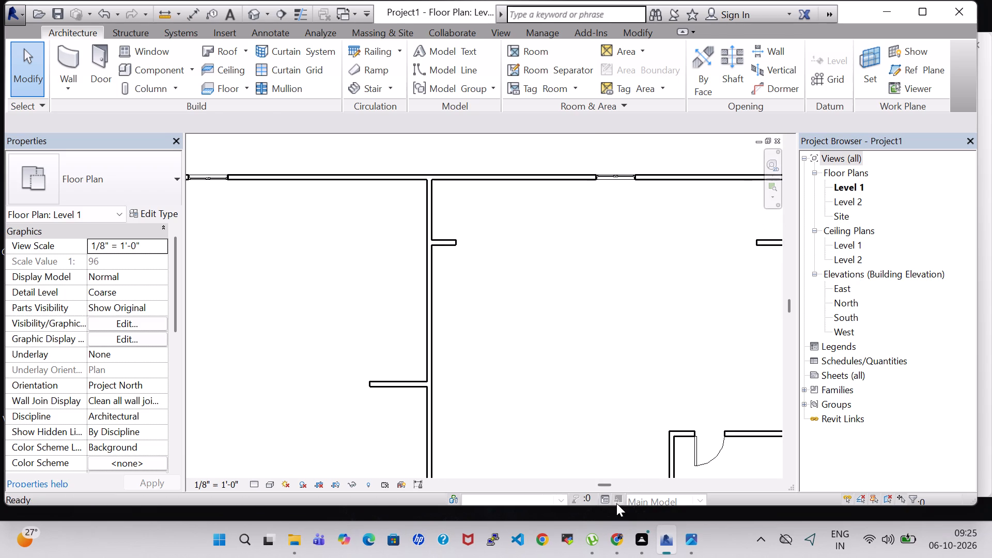
scroll(617, 487, down, 2)
scroll(590, 268, down, 6)
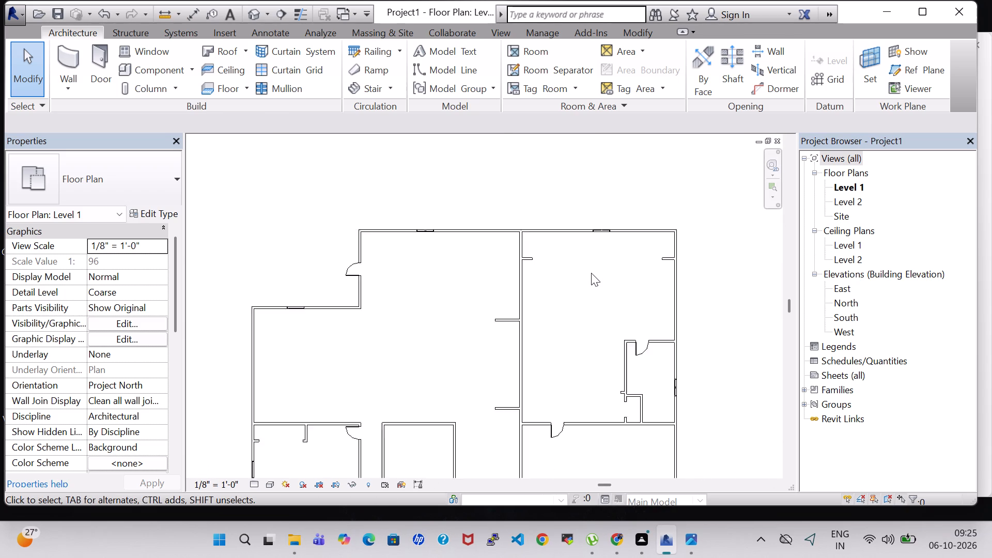
scroll(591, 273, down, 1)
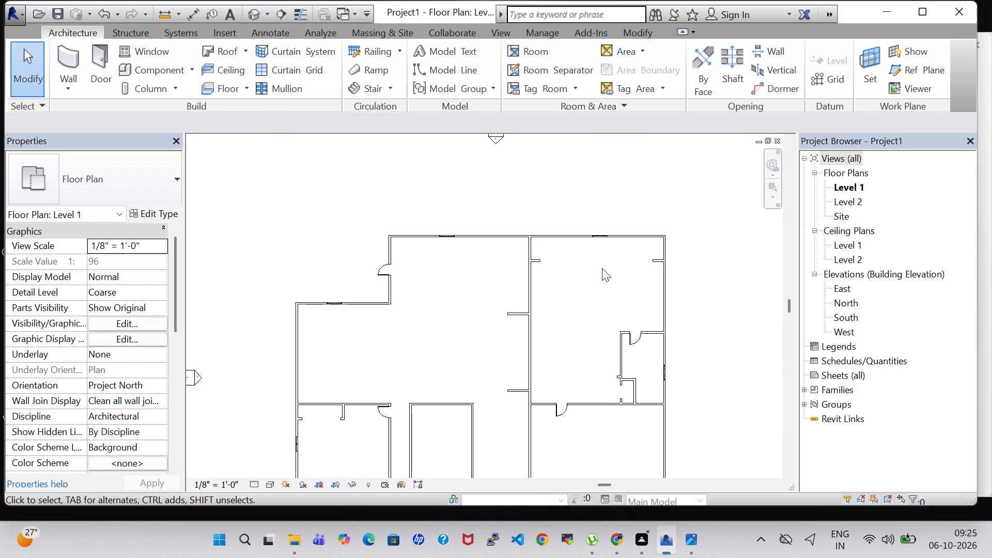
scroll(642, 323, down, 1)
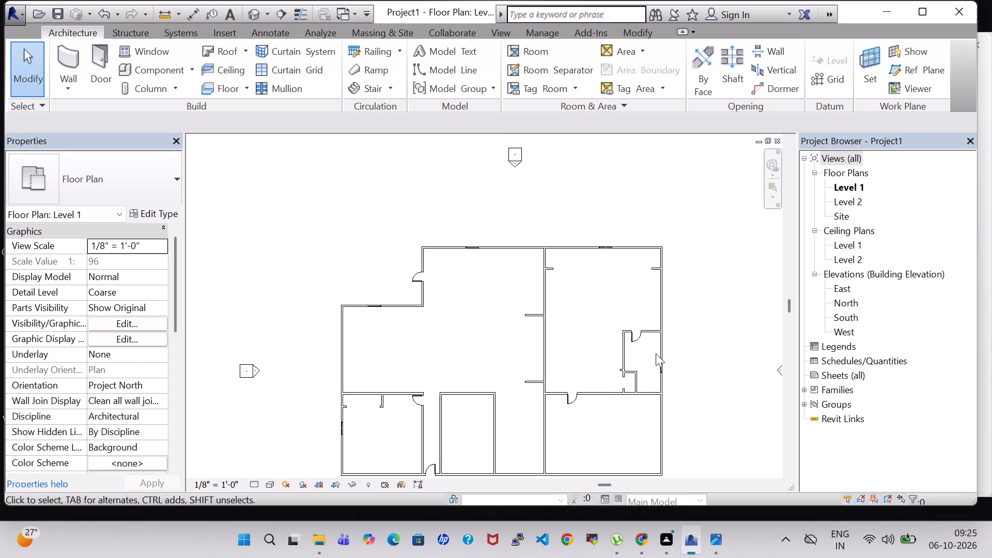
middle_drag(678, 368, 698, 256)
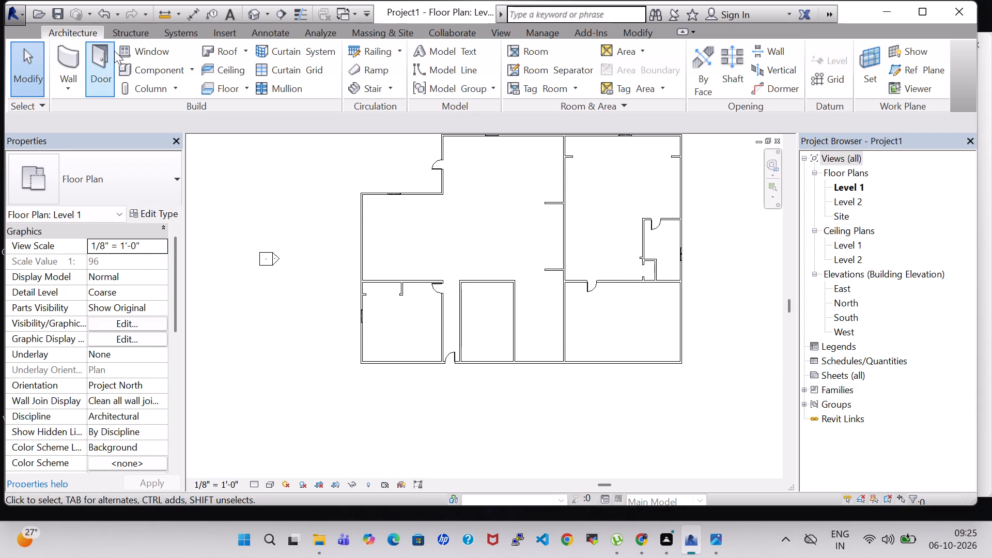
click(144, 50)
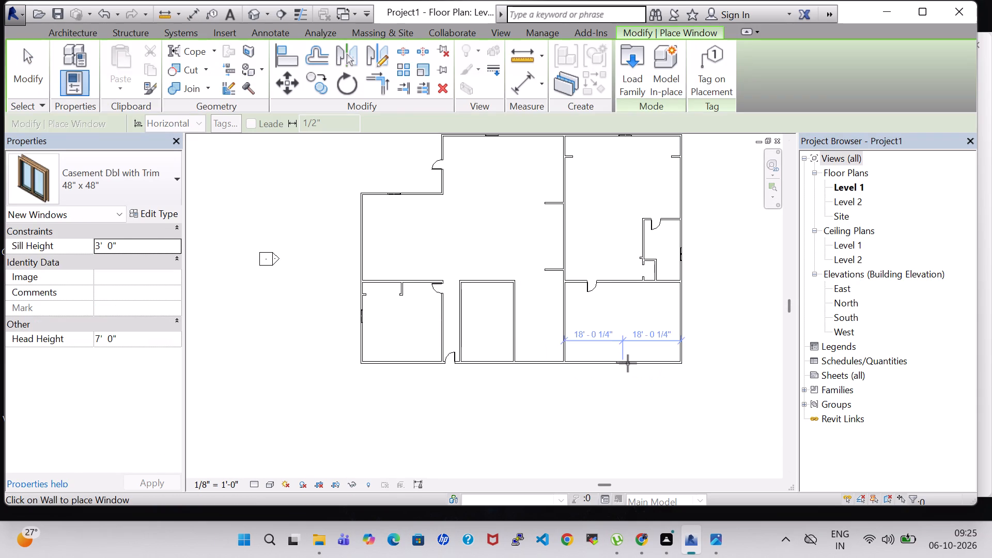
click(628, 363)
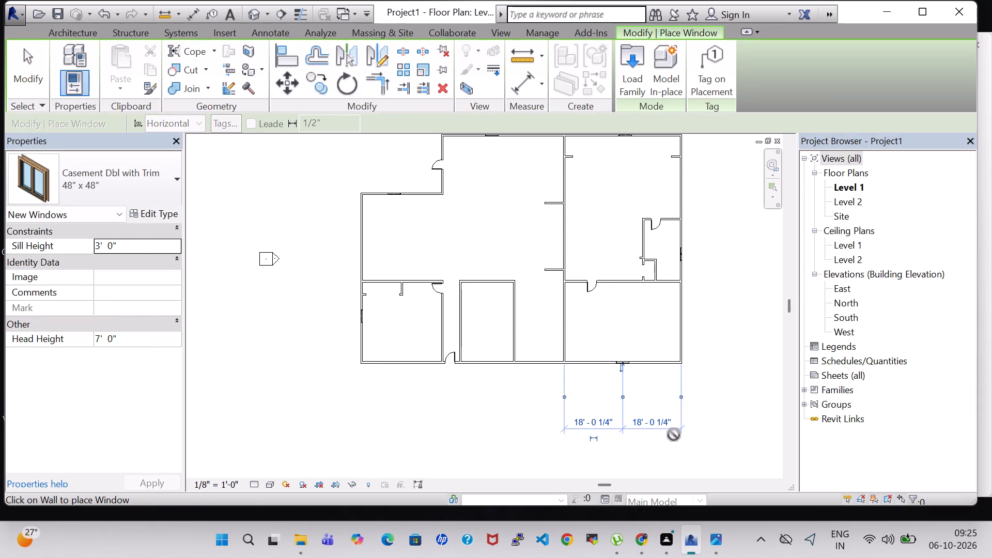
key(Escape)
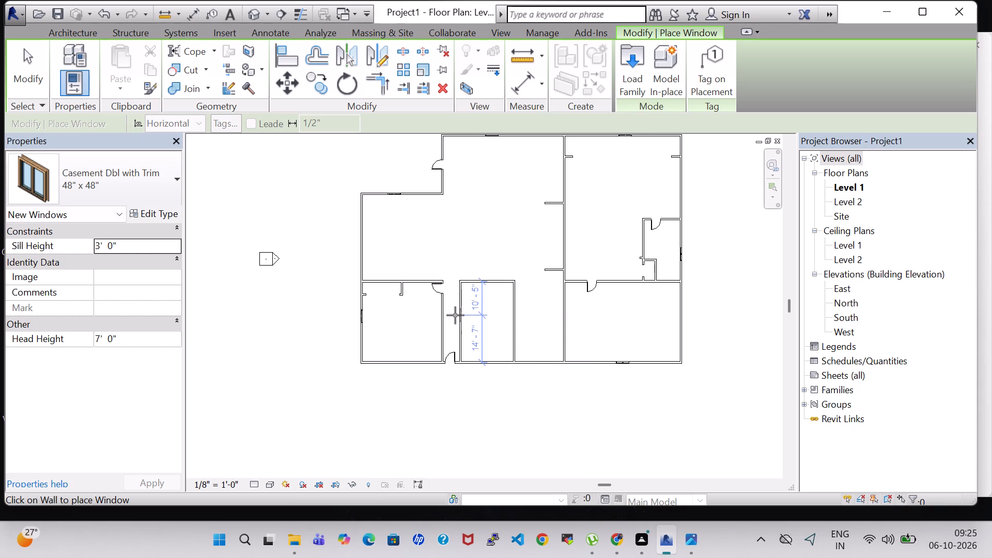
key(Escape)
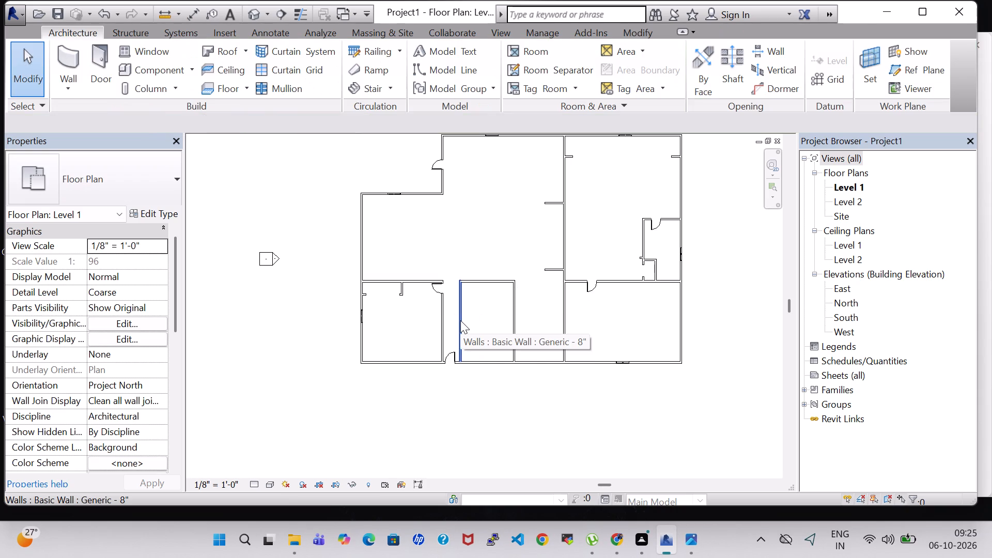
Move the south-central room's west wall 2' east, to 7'-6" from the southwest room's east wall.
click(460, 320)
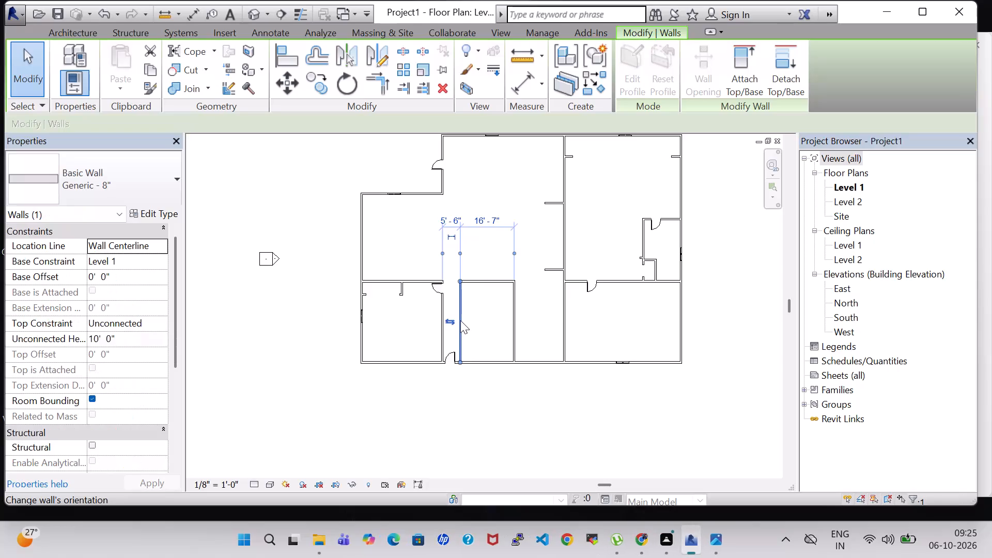
key(Right)
key(Right)
Move the south-central room's east wall east onto the long dividing wall, 29'-7" from the room's west wall.
click(517, 318)
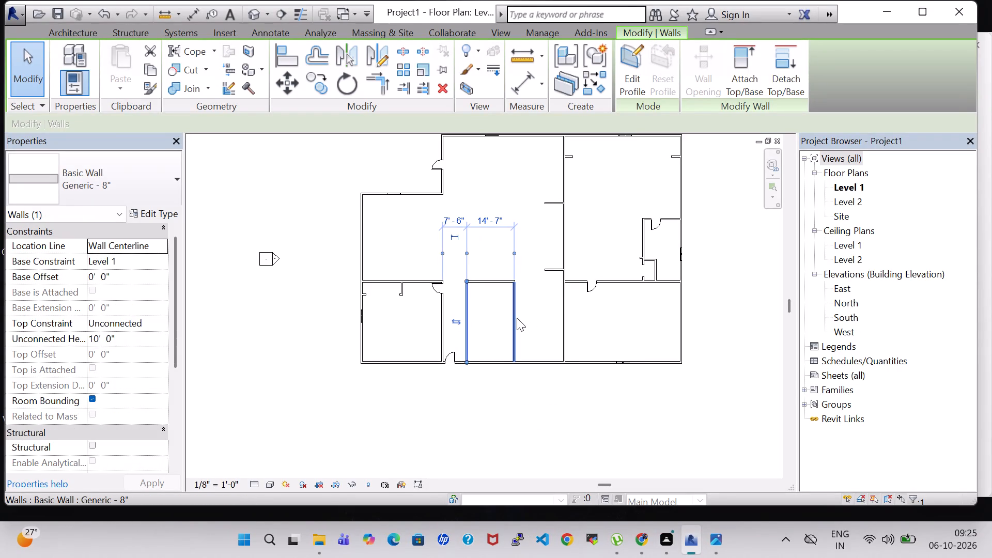
key(Right)
key(Right)
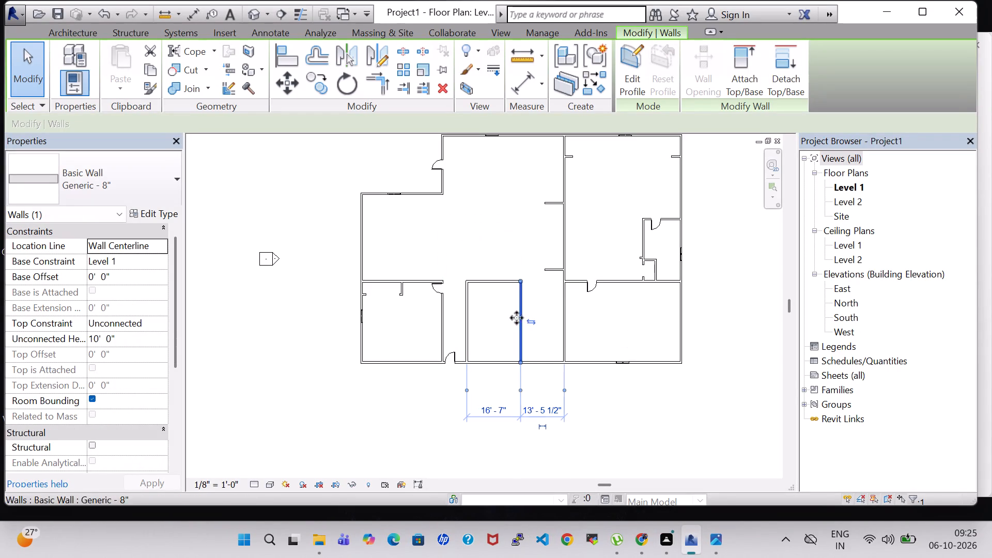
key(Right)
key(Right)
key(Right)
key(Right)
key(Right)
key(Right)
key(Right)
key(Right)
key(Right)
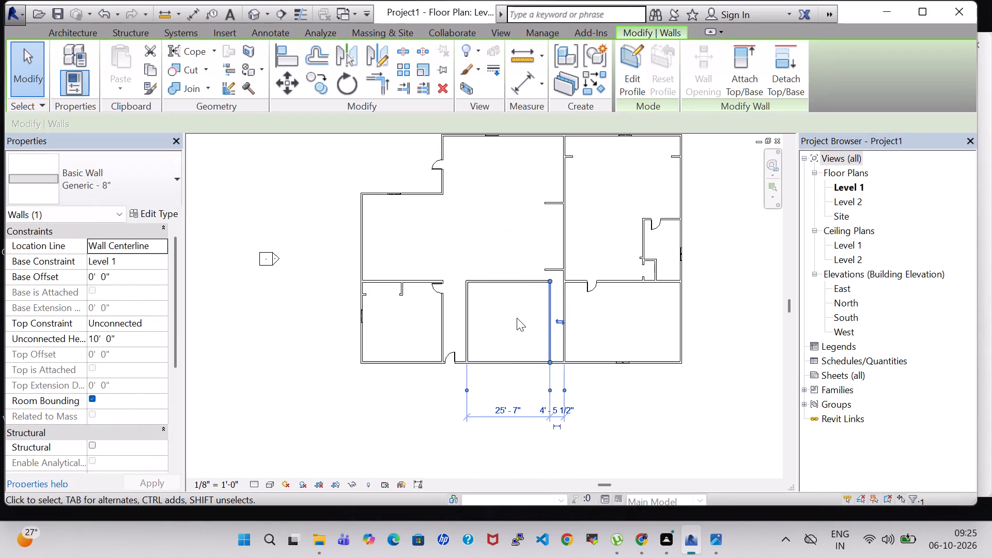
key(Right)
key(Right)
key(Right)
key(Right)
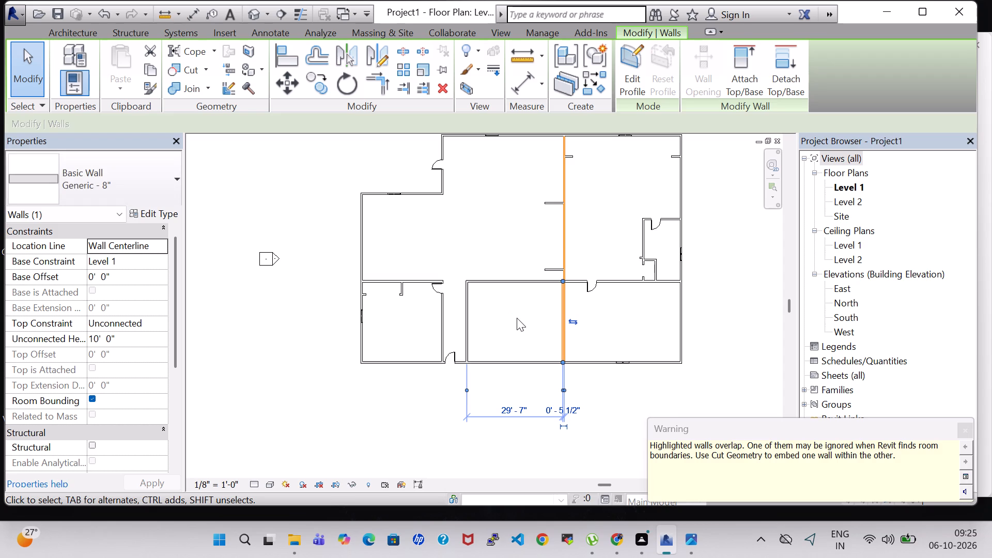
click(968, 429)
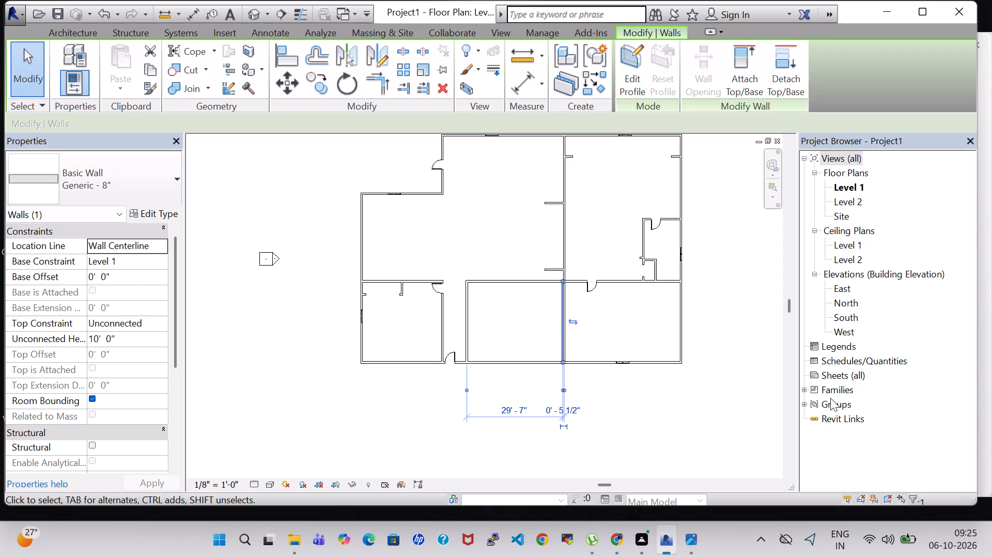
Delete the moved east wall that overlaps the long dividing wall.
key(Delete)
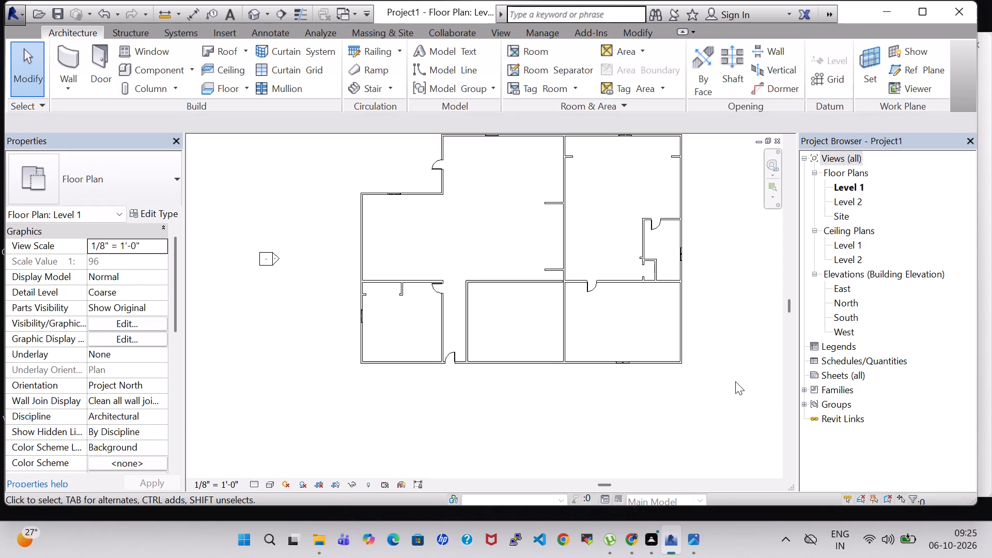
Delete the south-central room's north wall.
scroll(586, 316, up, 7)
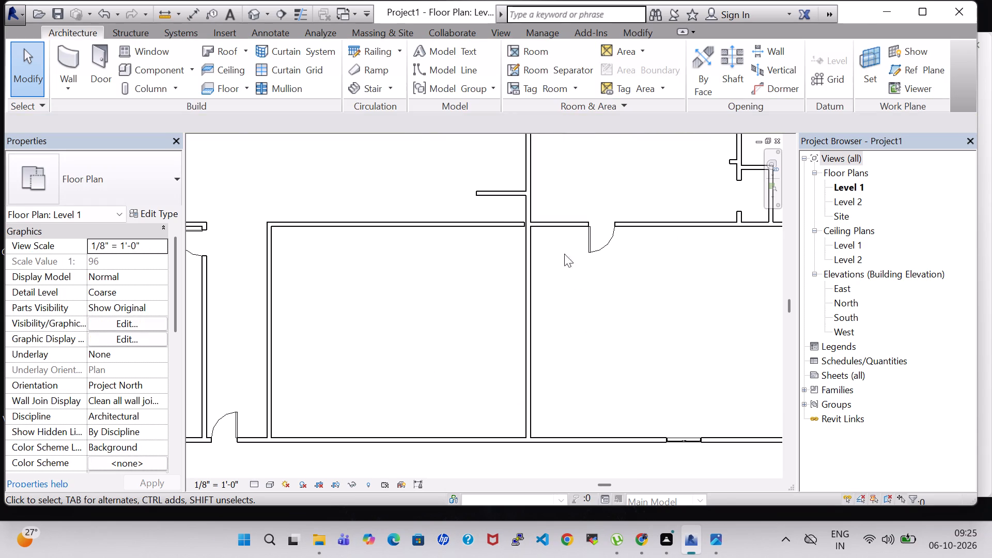
click(502, 224)
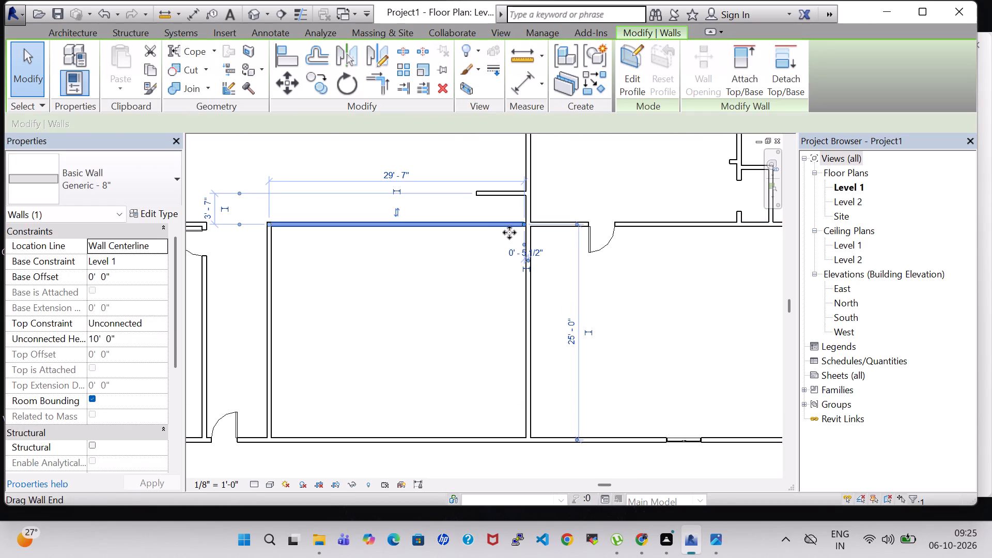
key(Delete)
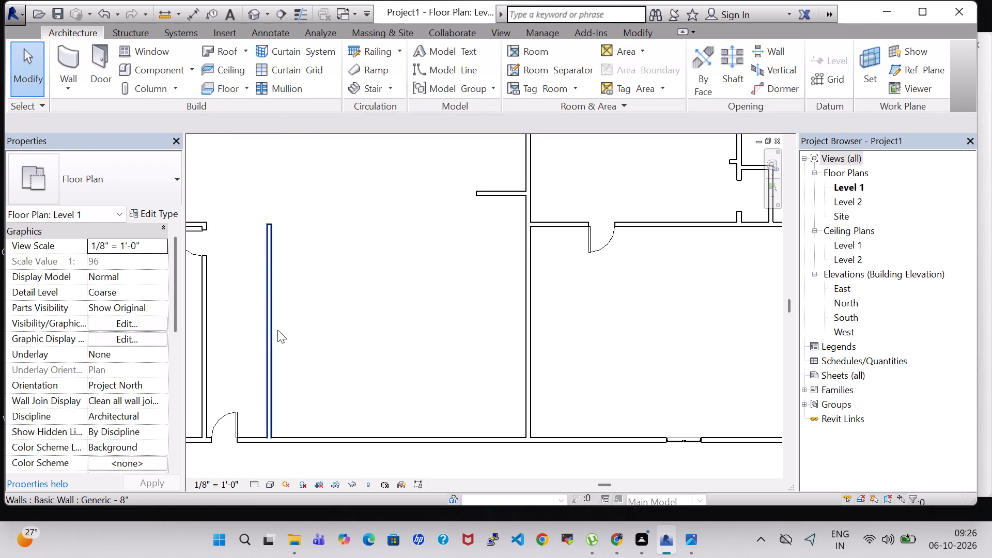
Move the south-central room's west wall east until it is 12'-0 1/2" from the long dividing wall.
click(271, 329)
key(Right)
key(Right)
key(Right)
key(Right)
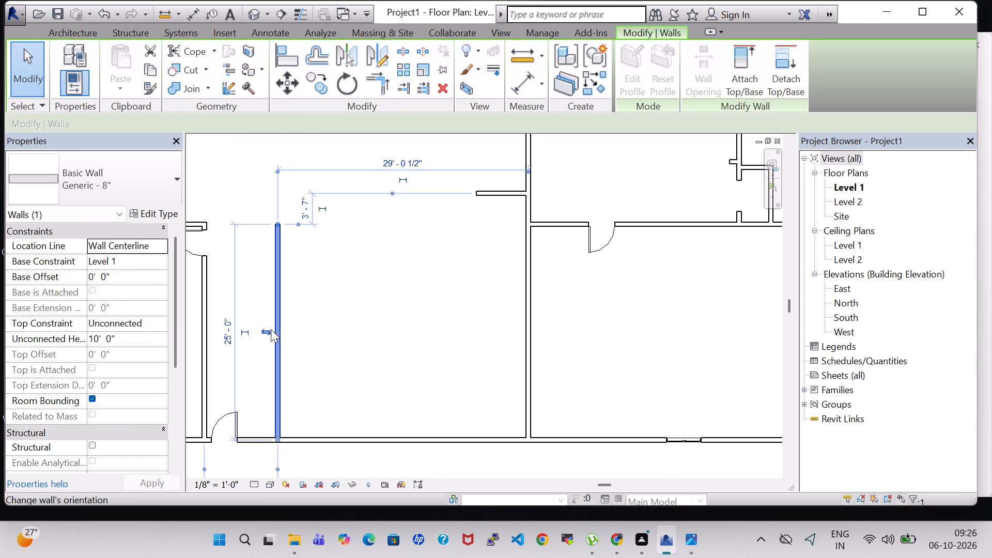
key(Right)
key(Right)
key(Right)
key(Right)
key(Right)
key(Right)
key(Right)
key(Right)
key(Right)
key(Right)
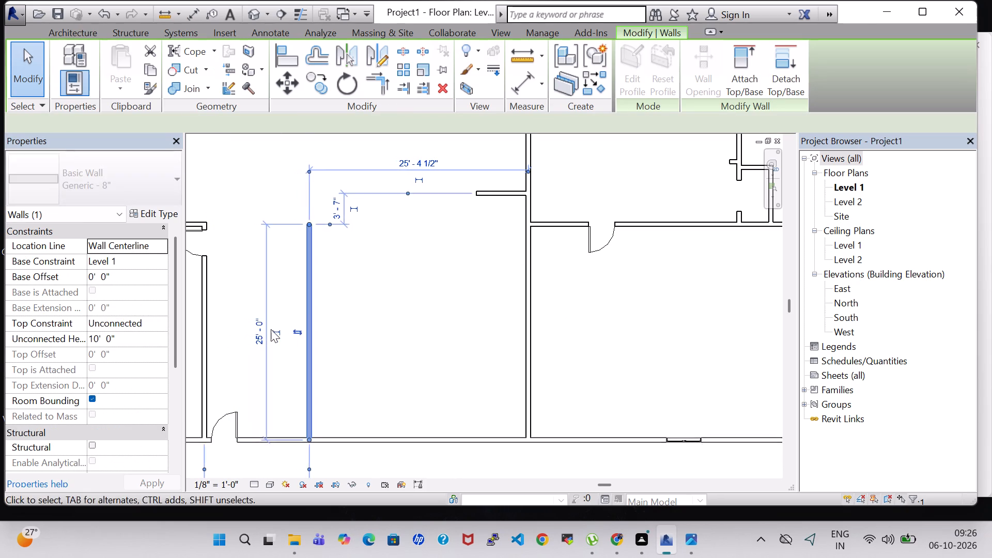
key(Right)
key(Right)
key(Right)
key(Right)
key(Right)
key(Right)
key(Right)
key(Right)
key(Right)
key(Right)
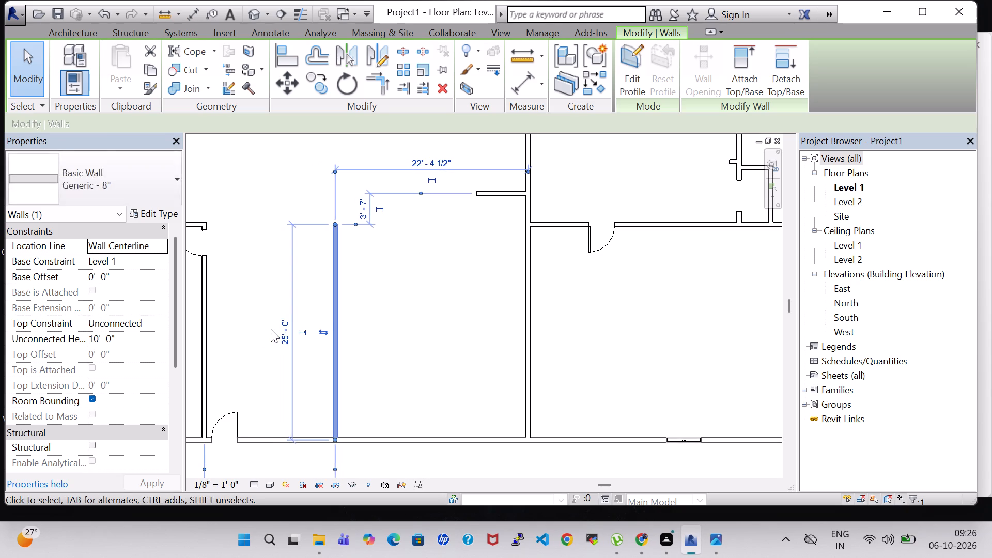
key(Right)
key(Right)
key(Right)
key(Right)
key(Right)
key(Right)
key(Right)
key(Right)
key(Right)
key(Right)
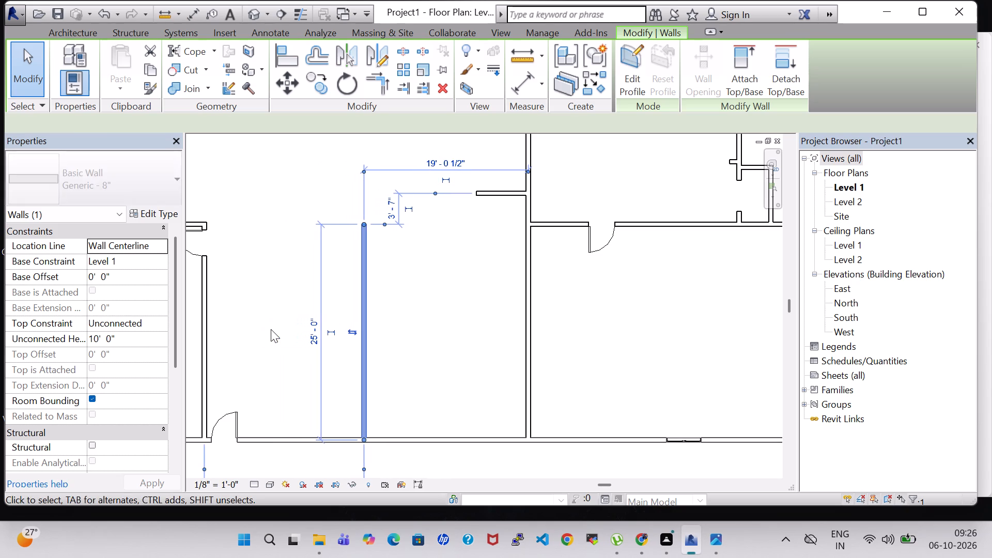
key(Right)
key(Right)
key(Right)
key(Right)
key(Right)
key(Right)
key(Right)
key(Right)
key(Right)
key(Right)
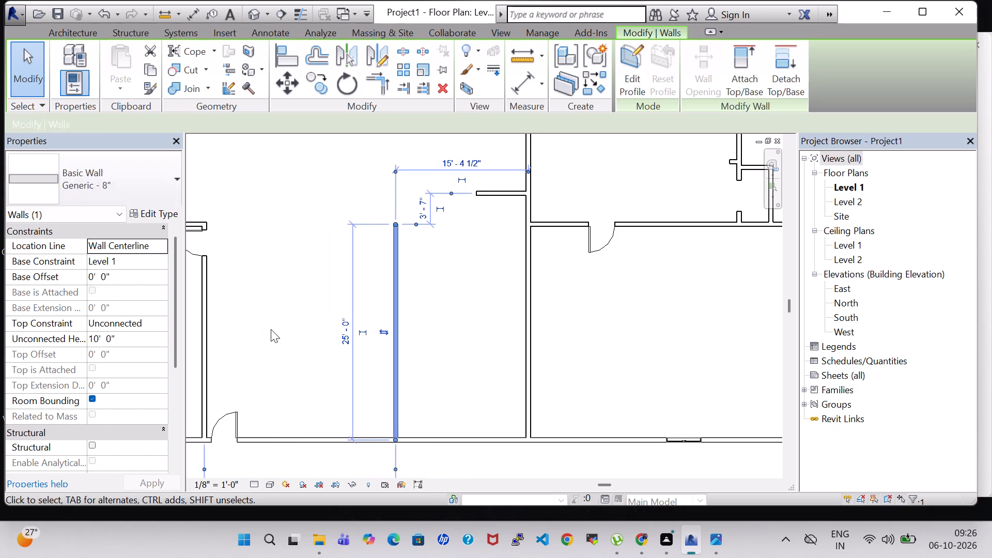
key(Right)
key(Right)
key(Right)
key(Right)
key(Right)
key(Right)
key(Right)
key(Right)
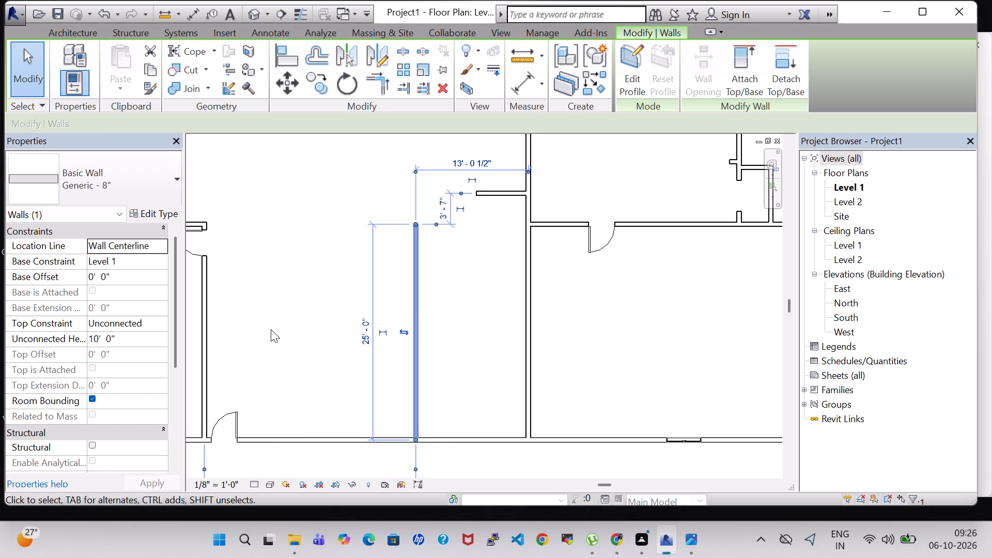
key(Right)
key(Right)
key(Right)
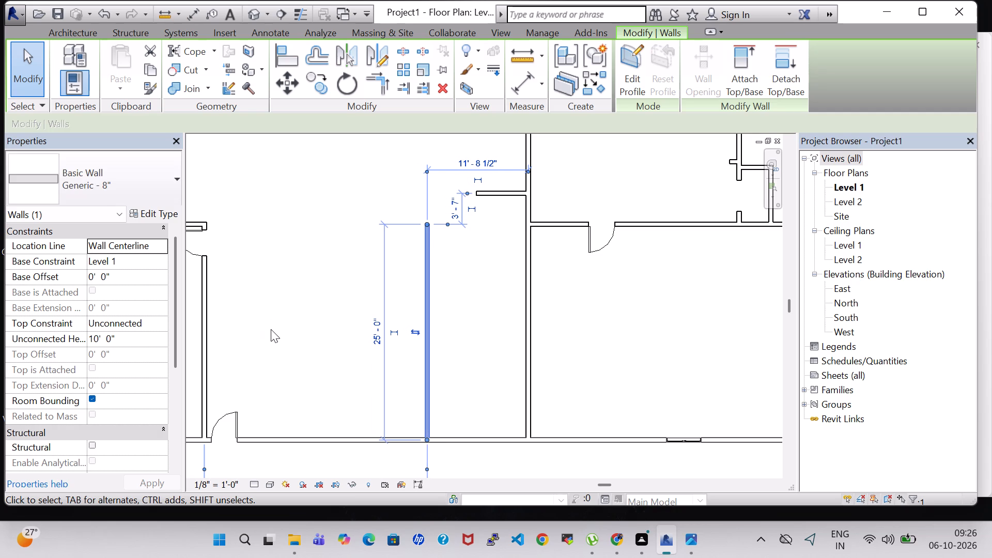
key(Right)
key(Right)
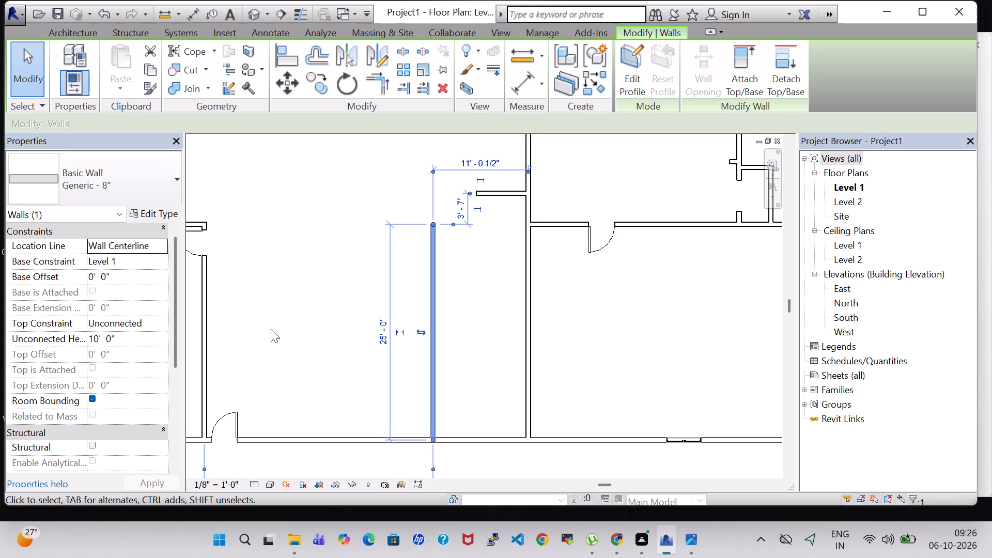
key(Left)
key(Left)
key(Left)
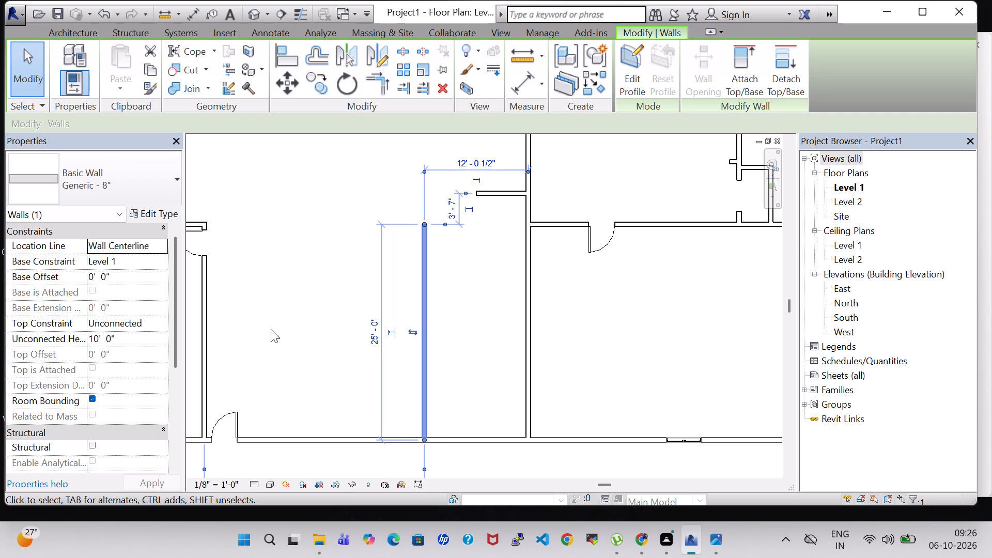
click(659, 337)
Move the southern stub wall on the dividing wall's west side 5' north, to 15'-7" from the northern stub.
scroll(652, 337, down, 3)
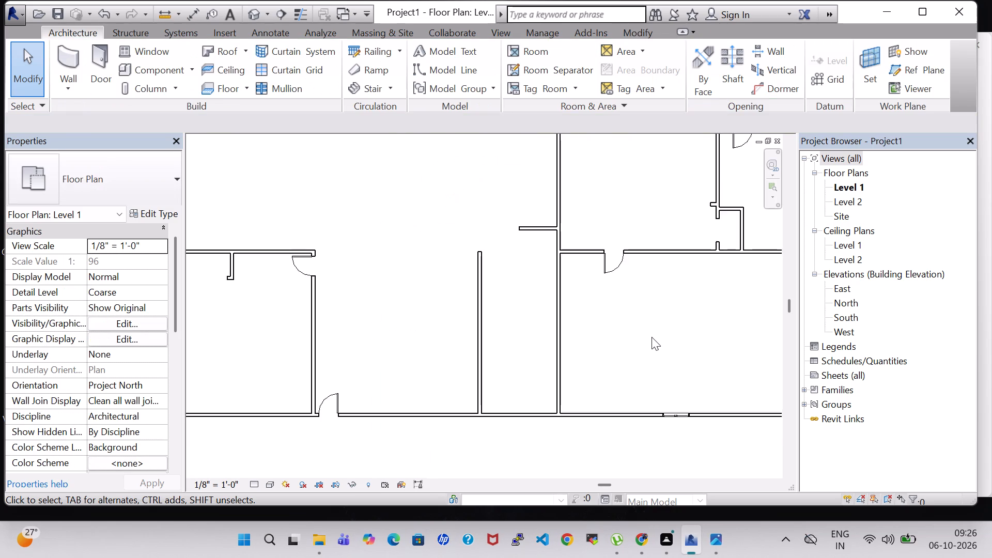
scroll(652, 337, down, 4)
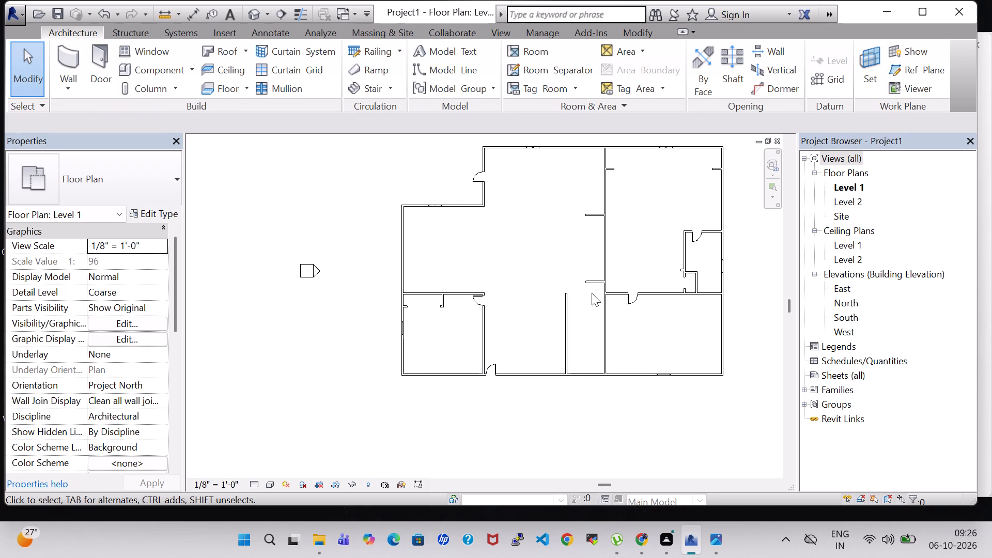
click(596, 282)
key(Up)
key(Up)
key(Up)
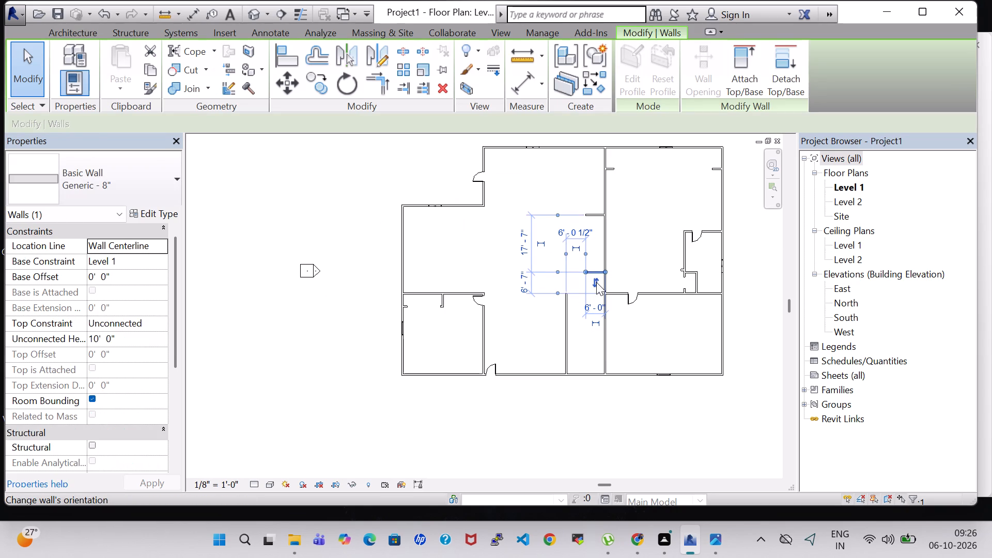
key(Up)
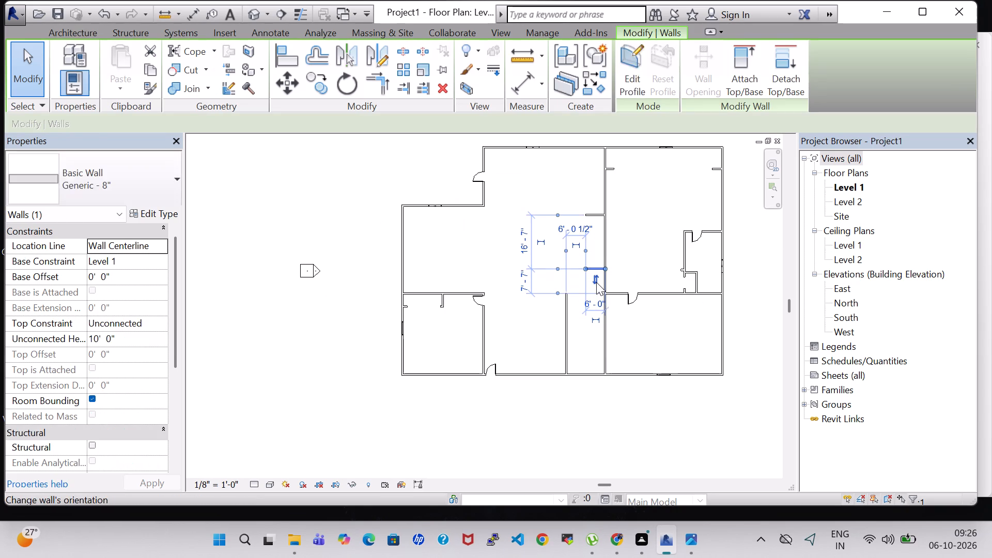
key(Up)
Move the northern stub wall on the dividing wall's west side 5' north, to 20'-7" from the southern stub.
click(596, 211)
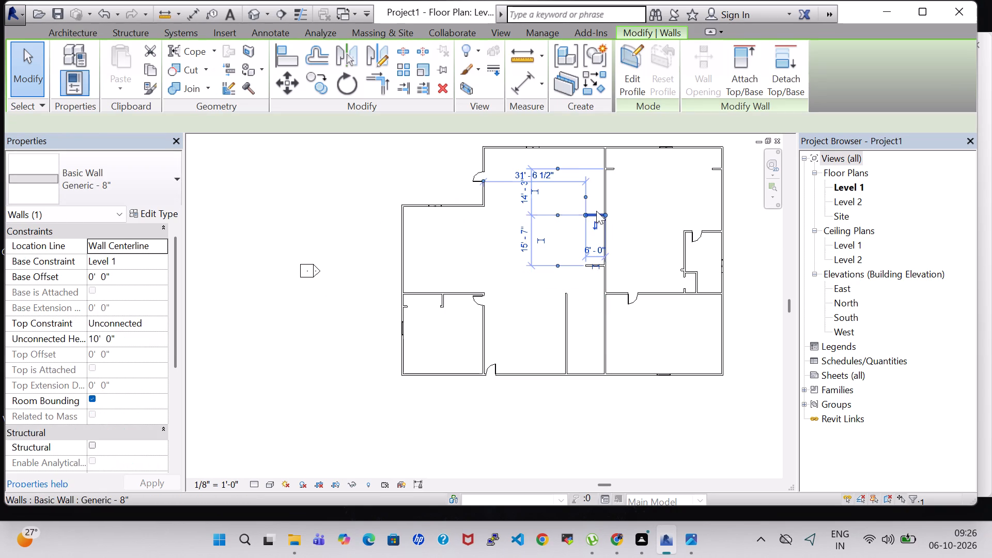
key(Up)
key(Up)
key(Up)
key(Up)
key(Up)
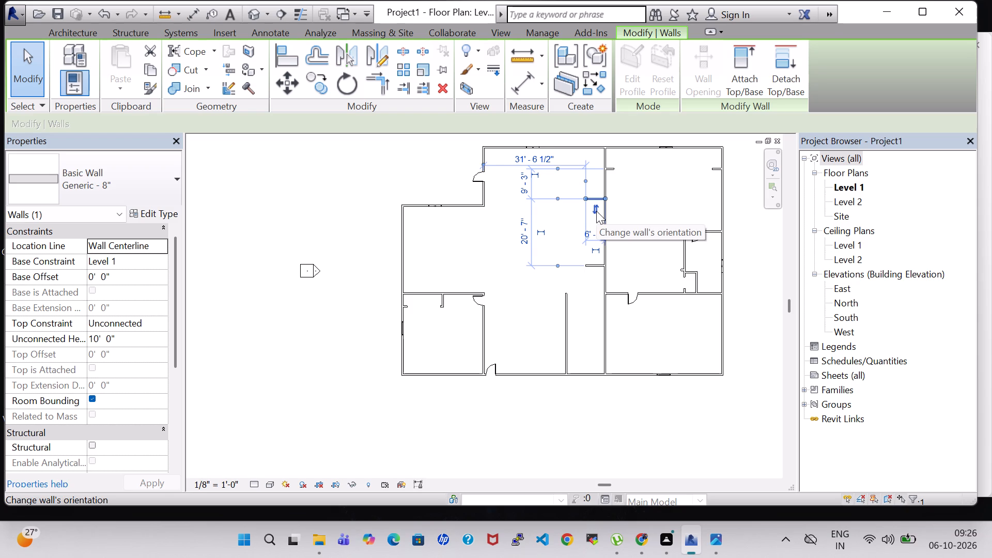
key(Escape)
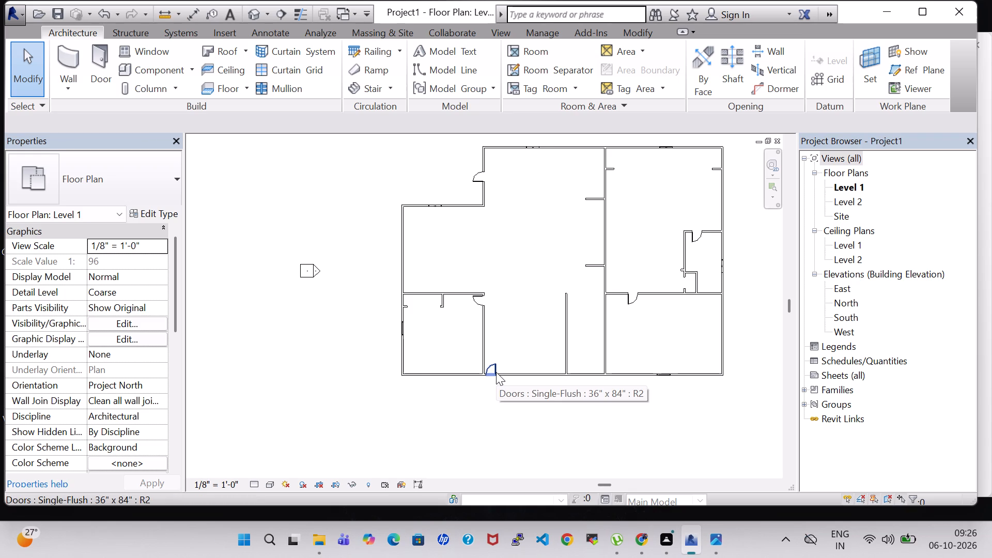
click(524, 420)
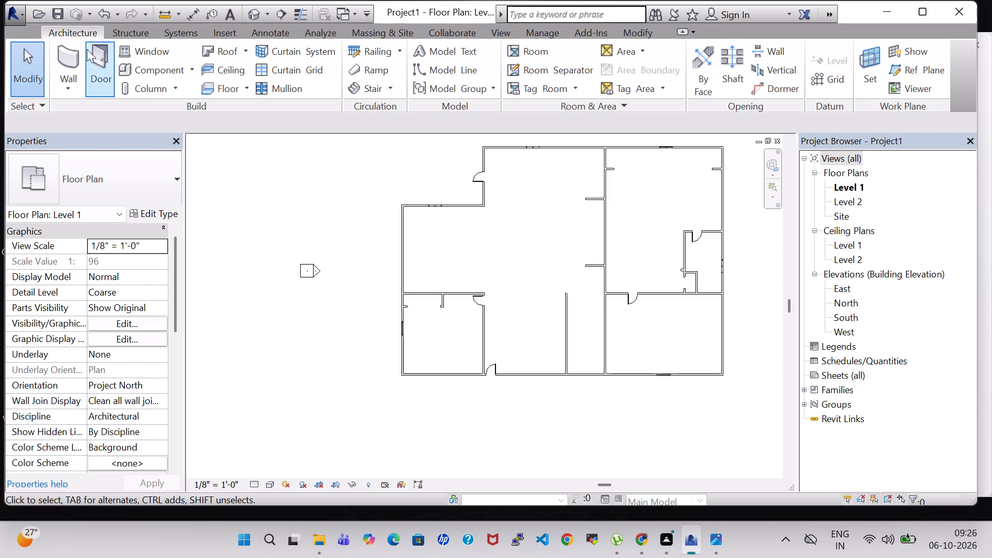
Place a 36" x 84" Single-Flush door in the south-central room's west wall, 7'-6" from the south wall and opening into the room.
click(102, 47)
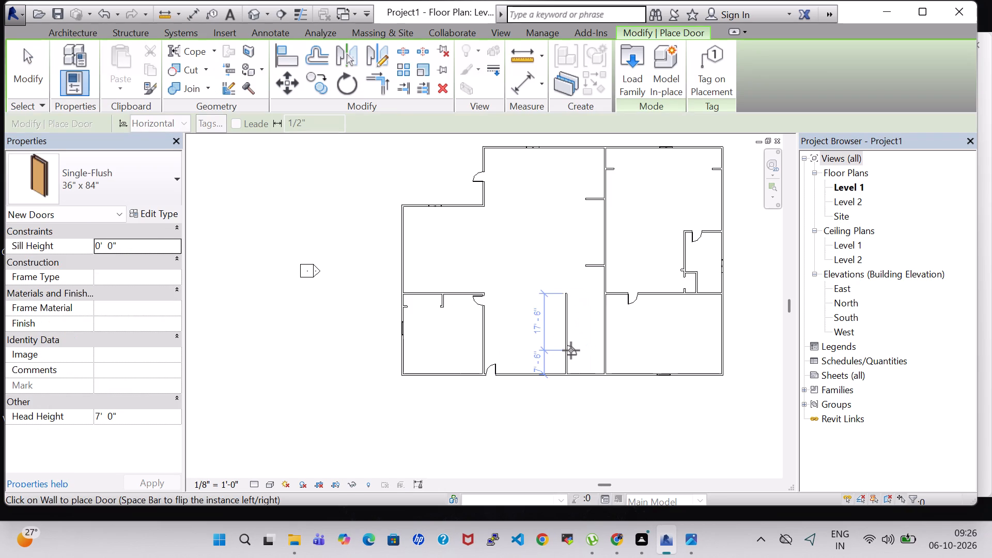
click(571, 350)
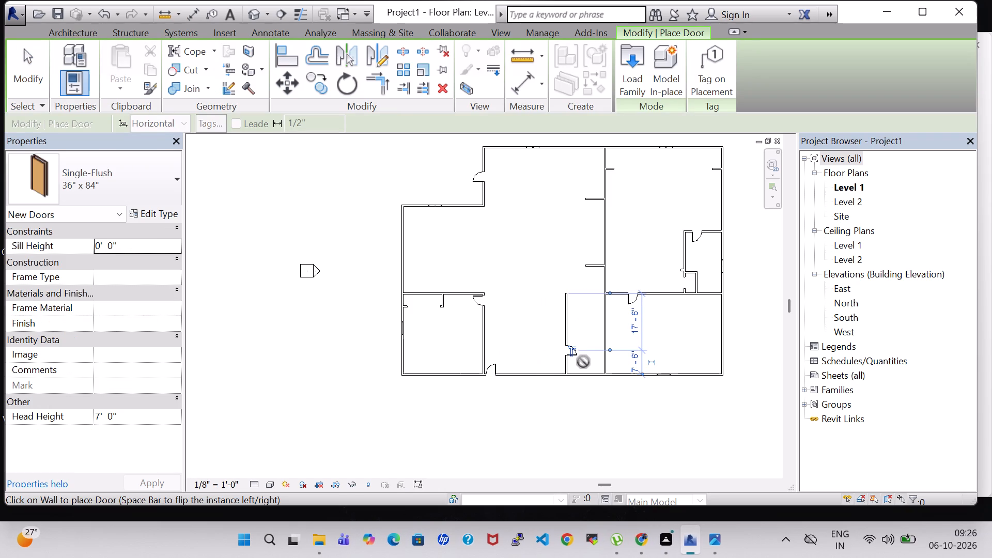
key(Escape)
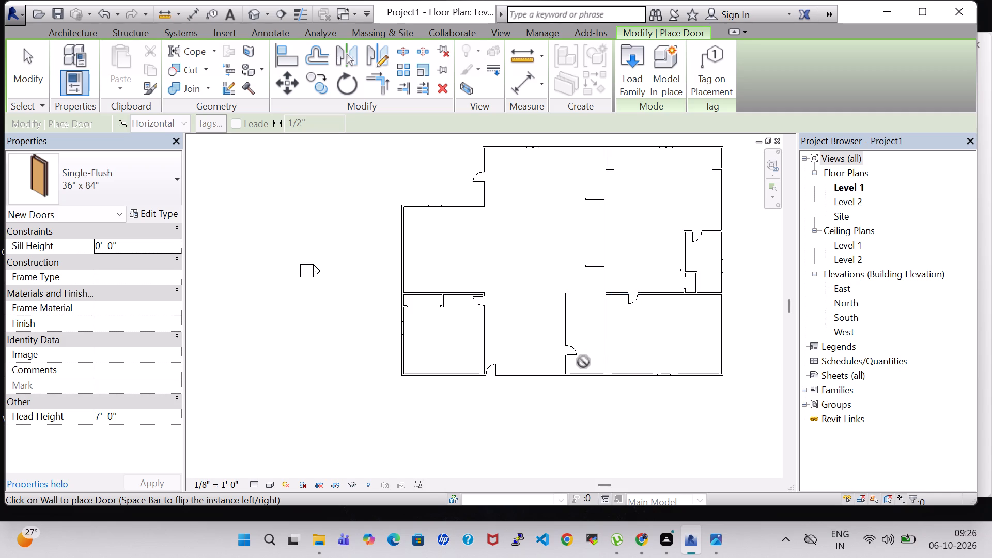
key(Escape)
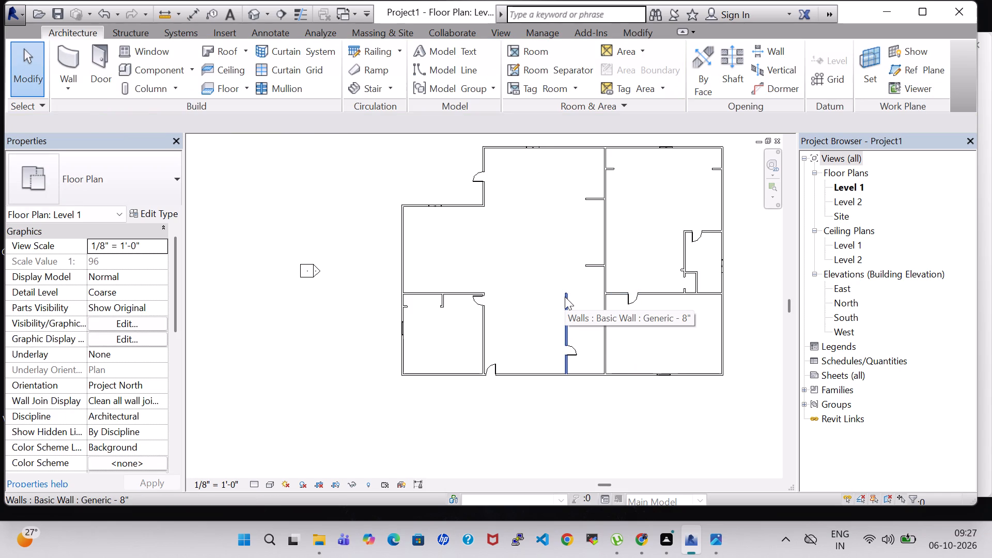
Draw a 12'-0 1/2" Generic - 8" wall across the south-central room to the dividing wall, 21'-0" from the south wall.
click(69, 55)
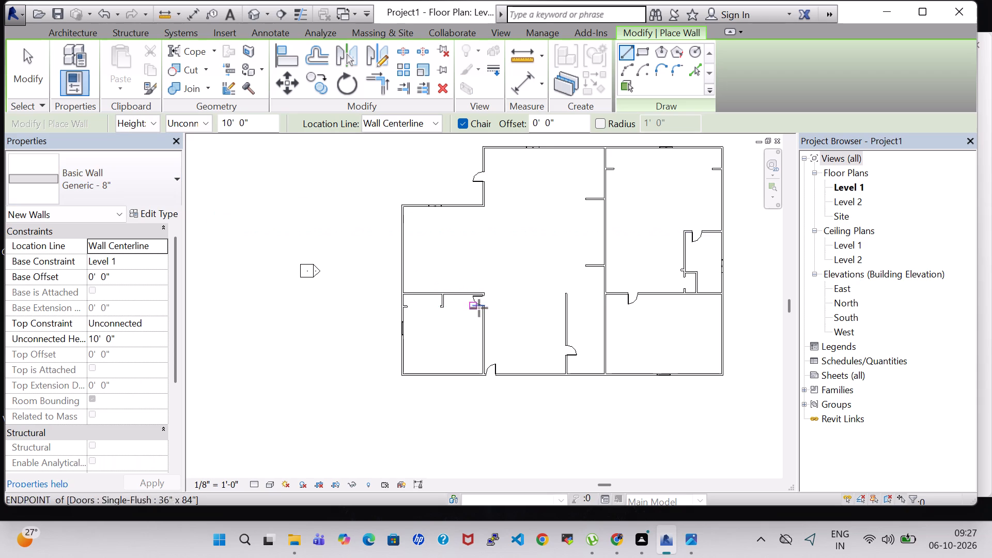
click(566, 312)
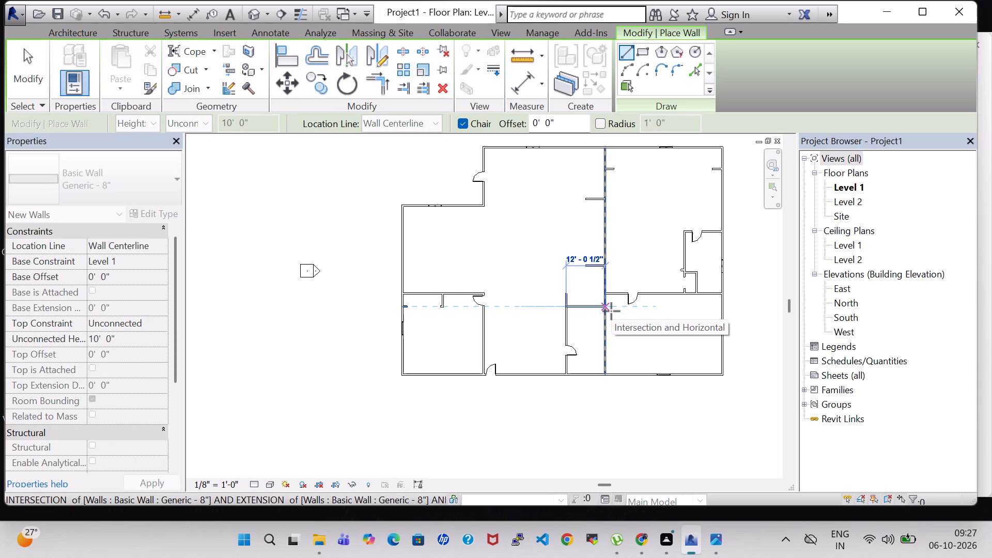
click(604, 305)
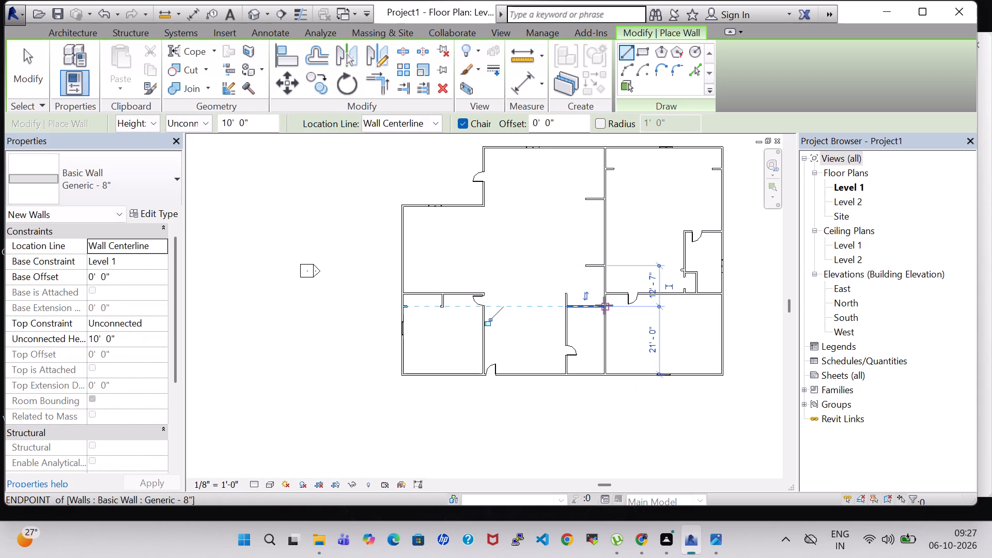
key(Escape)
key(Escape)
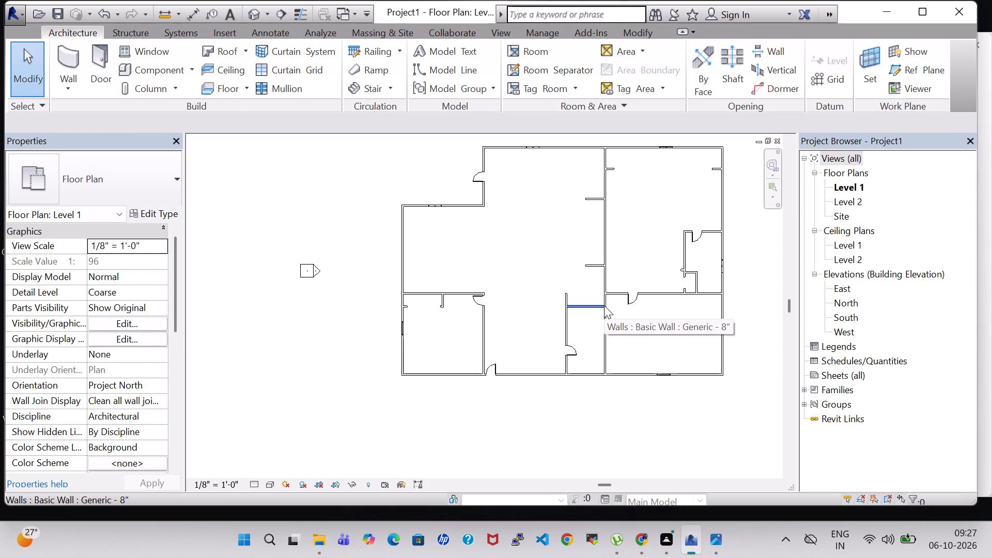
Move the new cross wall in the south-central room south, to 19'-3" from the south wall.
click(564, 298)
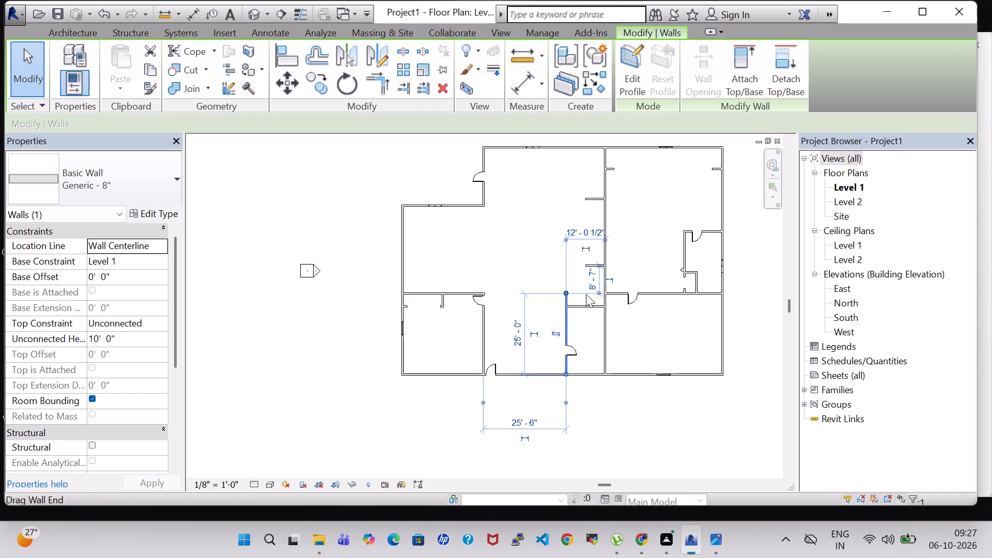
scroll(587, 294, up, 3)
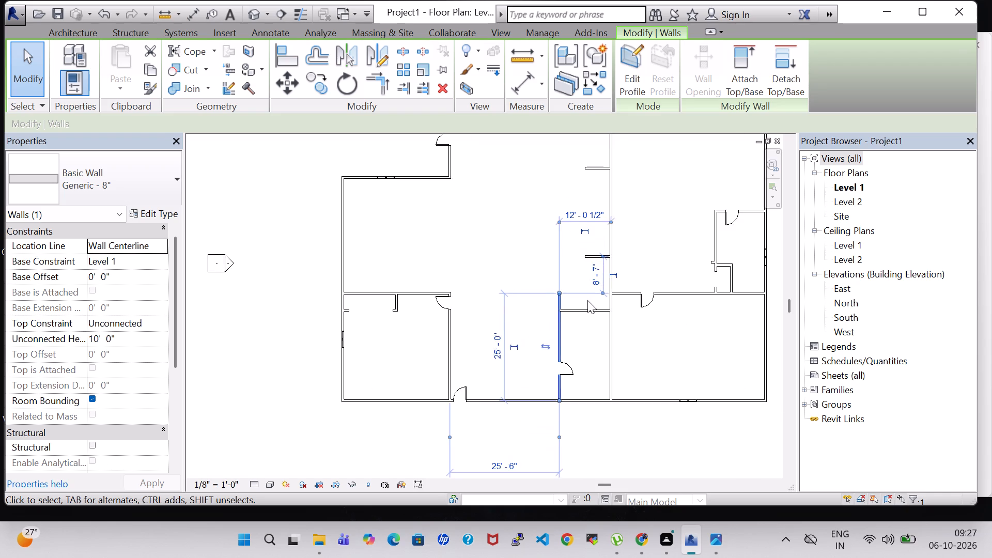
scroll(587, 300, up, 1)
click(585, 311)
key(Down)
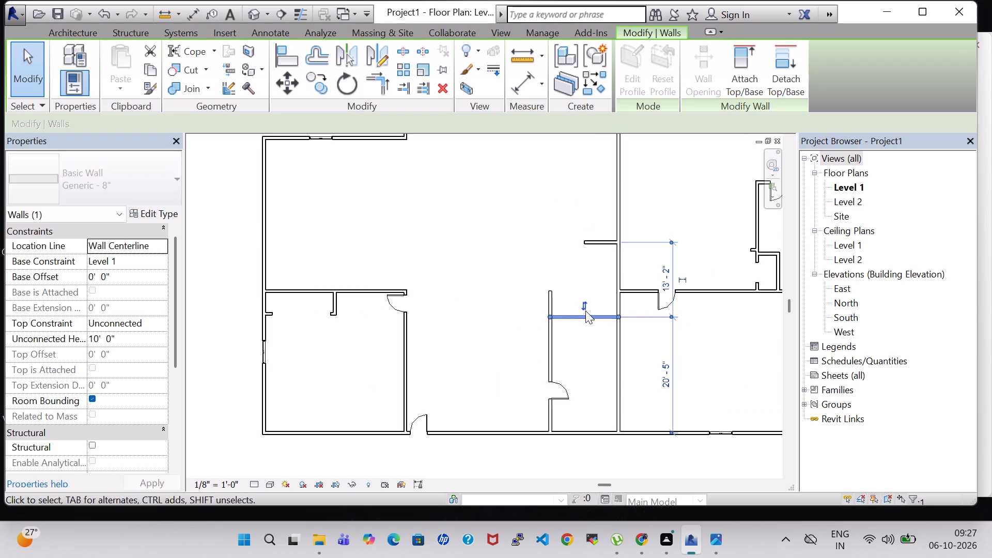
key(Down)
key(Down)
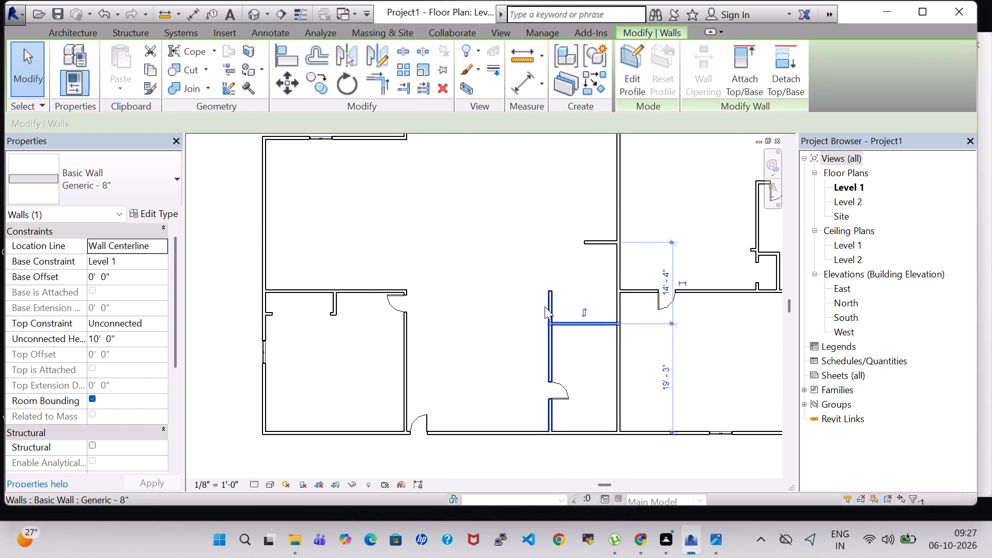
click(531, 258)
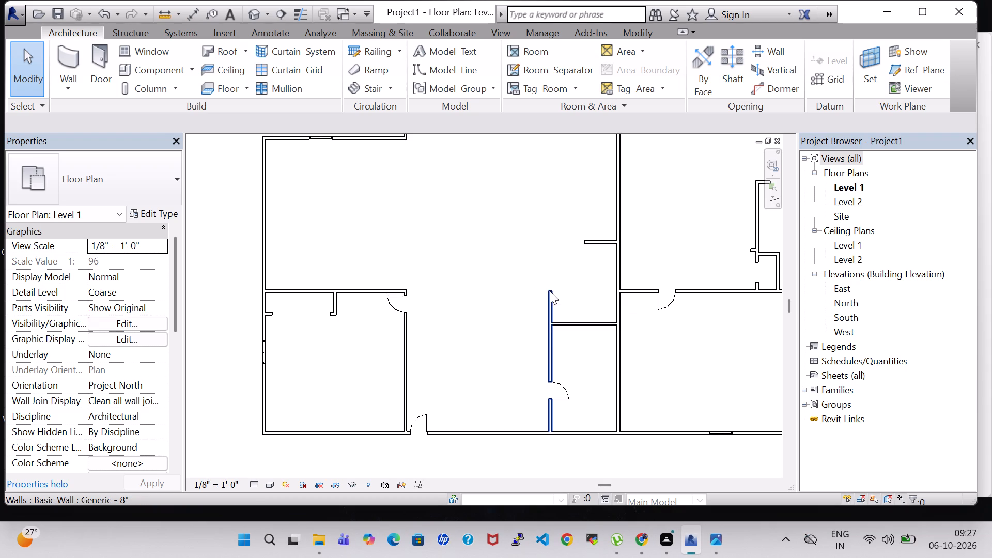
Draw an about 11'-9 1/2" Generic - 8" wall from the south-central room's west wall's north end east to the dividing wall.
click(68, 61)
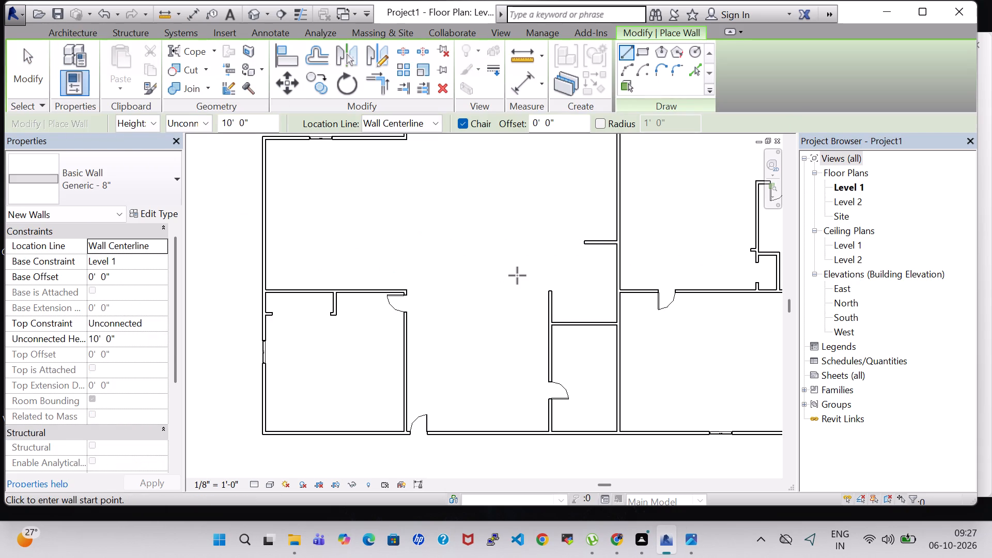
click(549, 292)
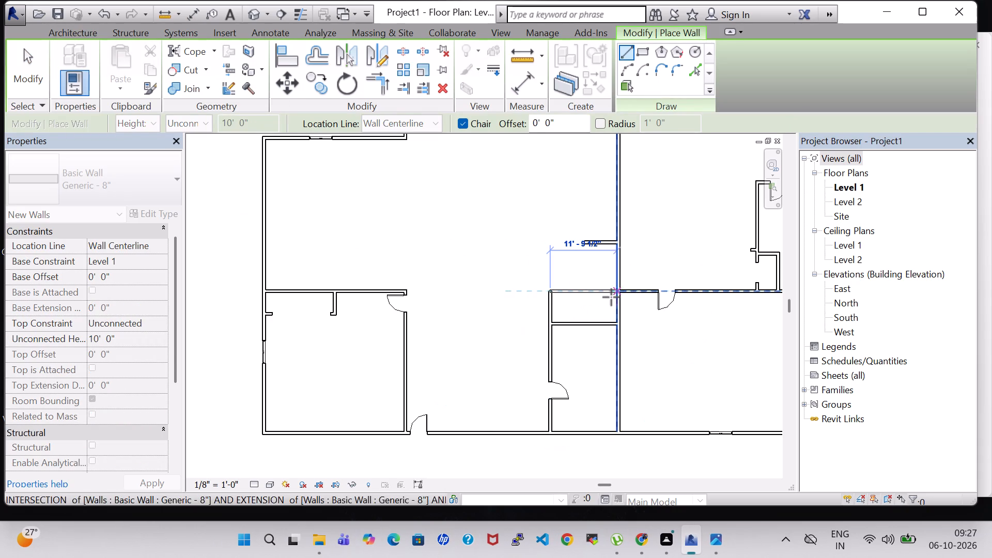
click(615, 295)
key(Escape)
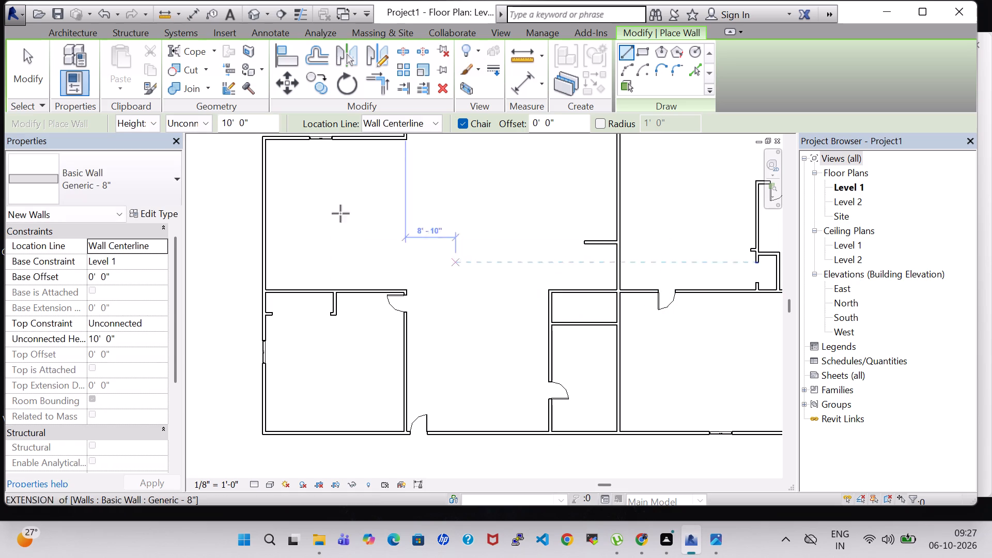
Place a 36" x 84" Single-Flush door in the small northern compartment's west wall, midway between its cross walls and opening outward.
click(71, 32)
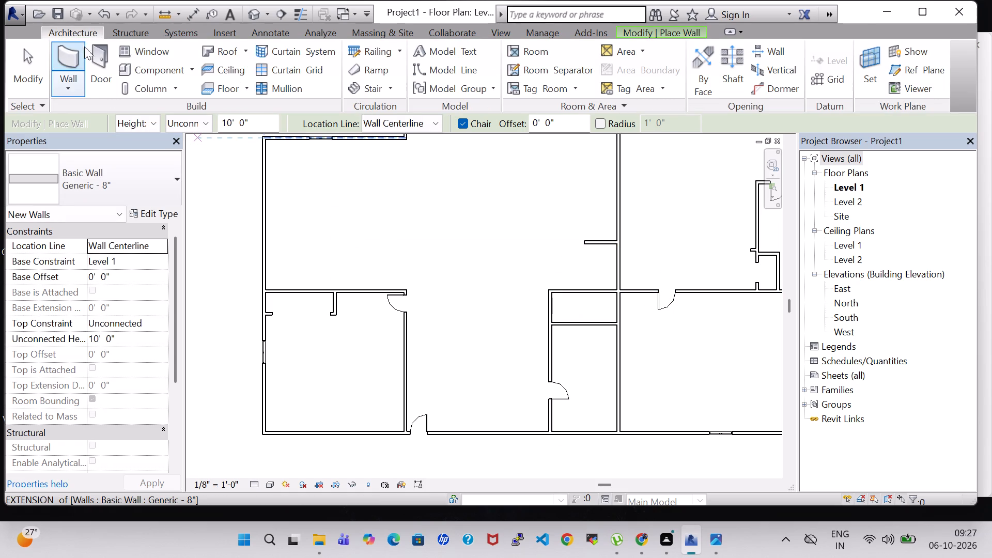
click(95, 57)
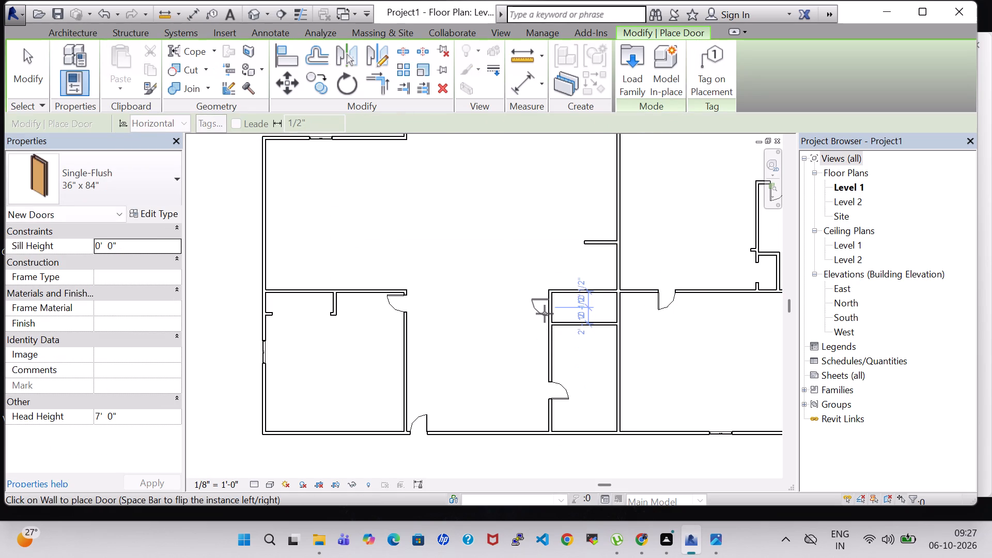
click(545, 314)
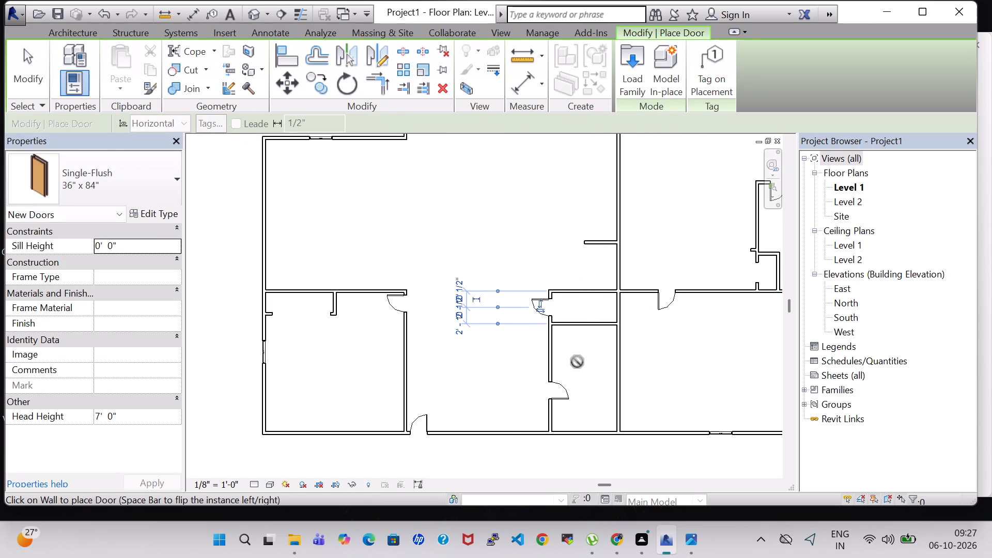
key(Escape)
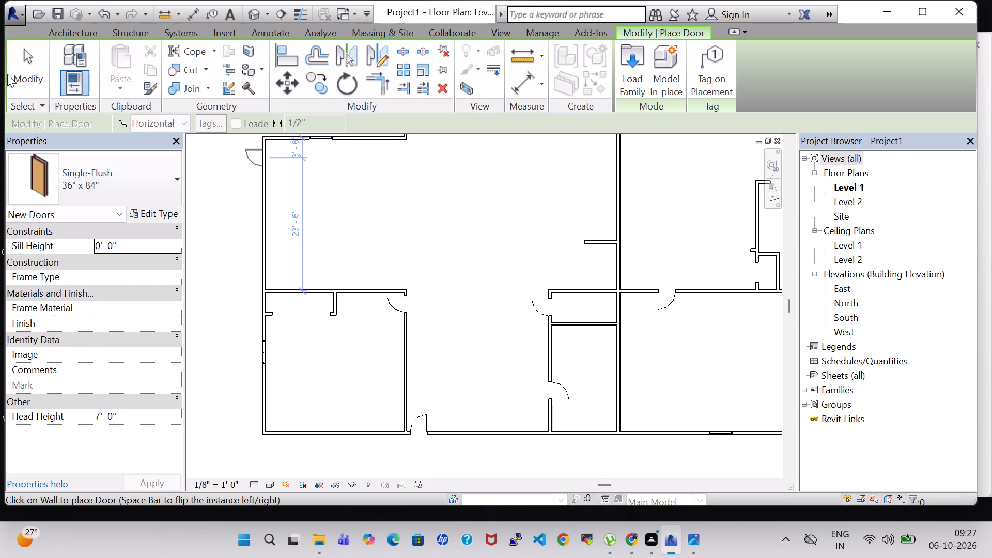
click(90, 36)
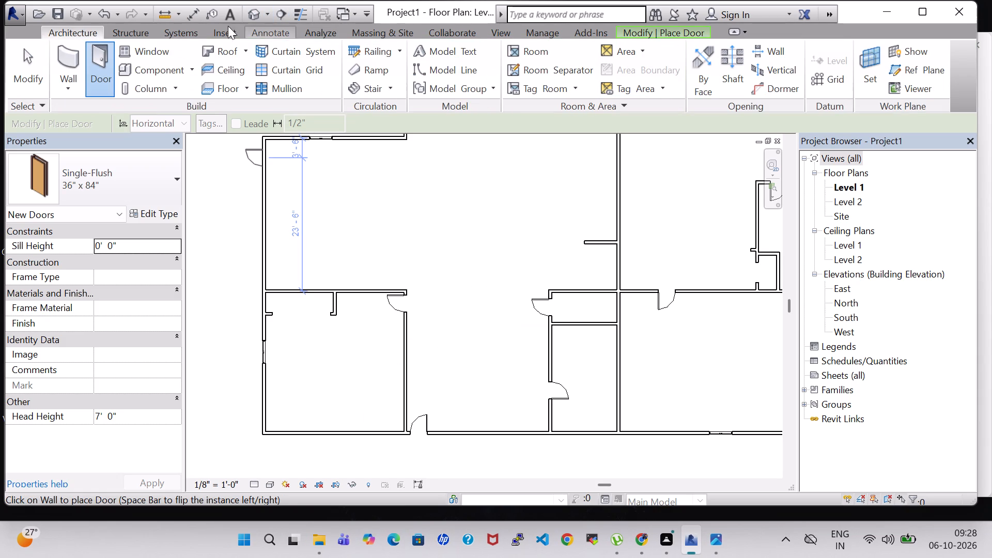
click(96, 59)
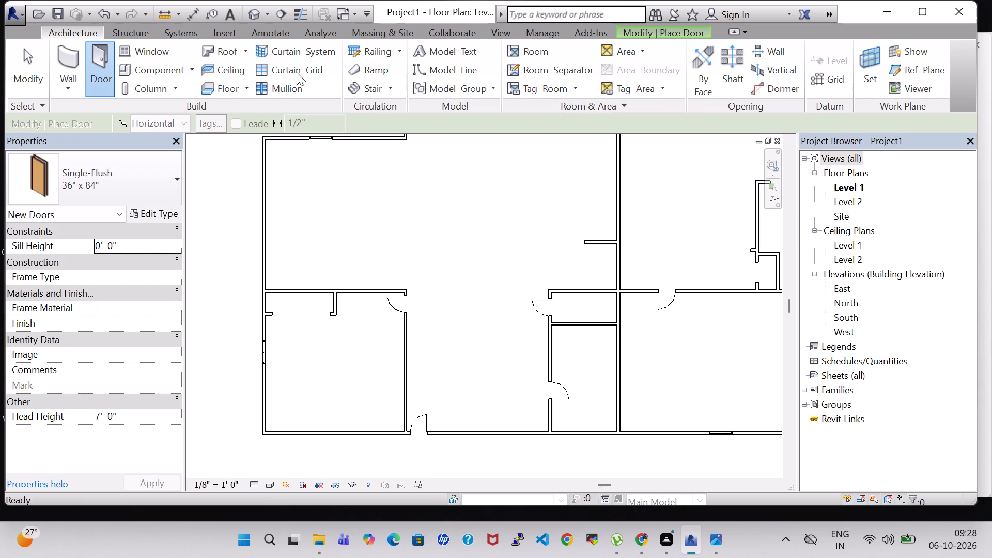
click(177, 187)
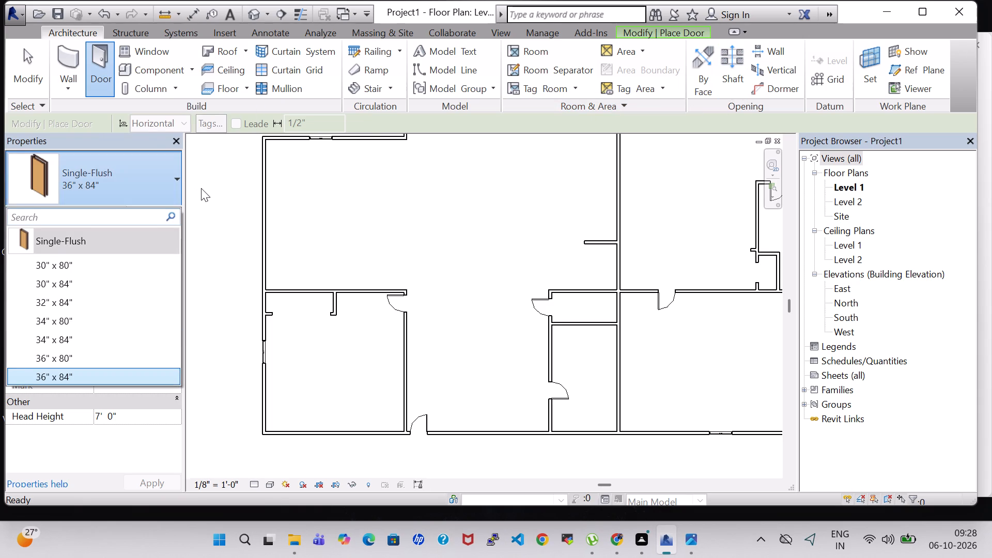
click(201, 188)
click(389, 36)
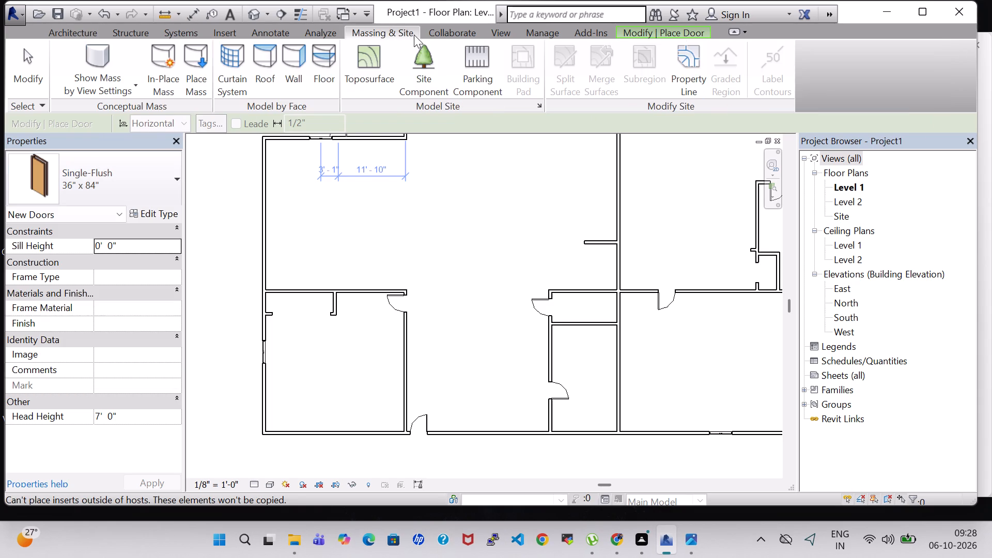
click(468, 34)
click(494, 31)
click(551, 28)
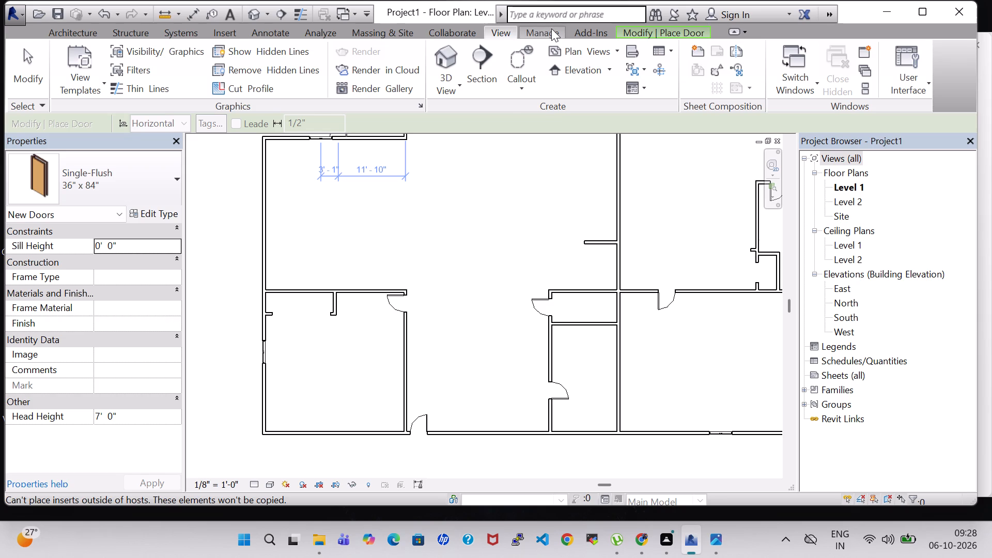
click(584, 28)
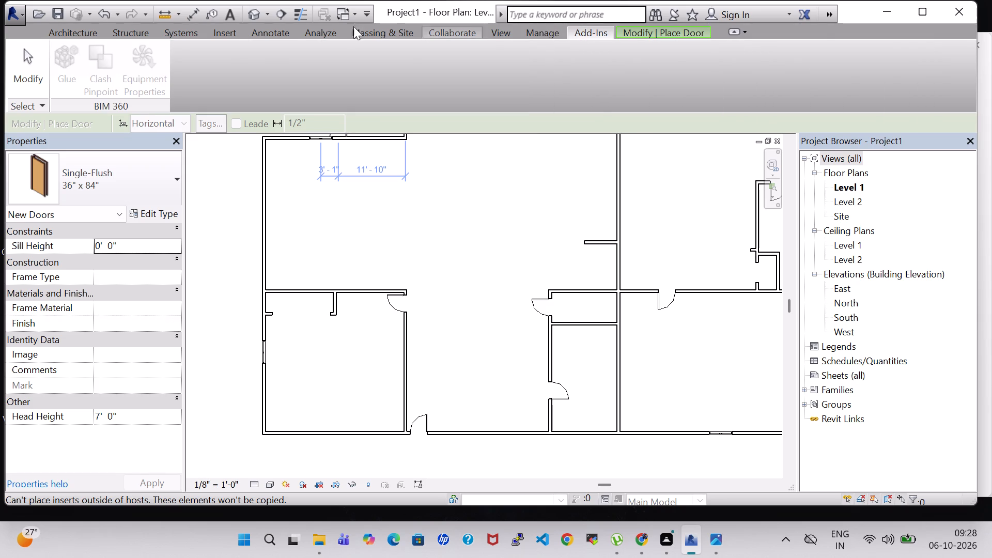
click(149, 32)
Browse the Doors folder of the US Imperial family library, including its Hardware and Residential subfolders, for loadable families.
click(227, 32)
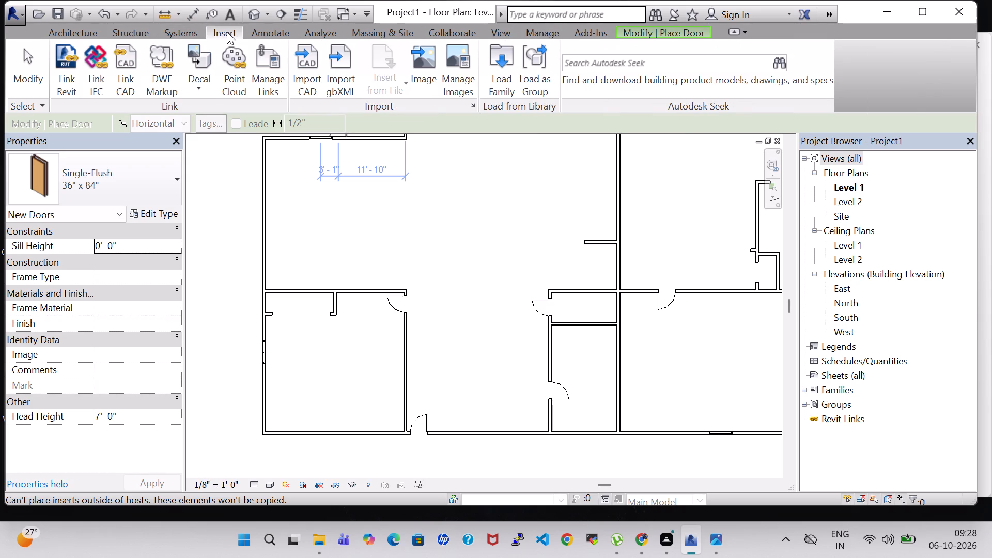
click(505, 72)
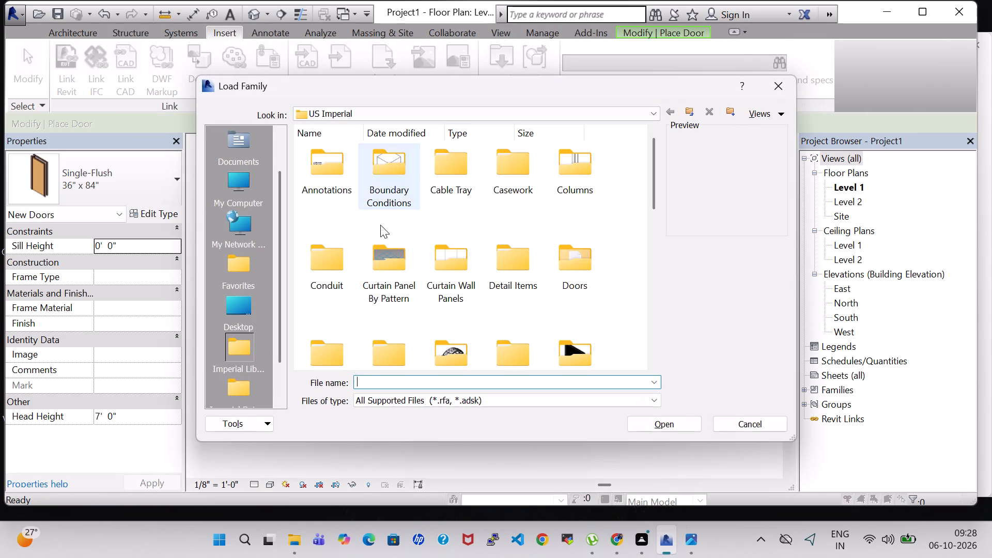
scroll(569, 253, down, 2)
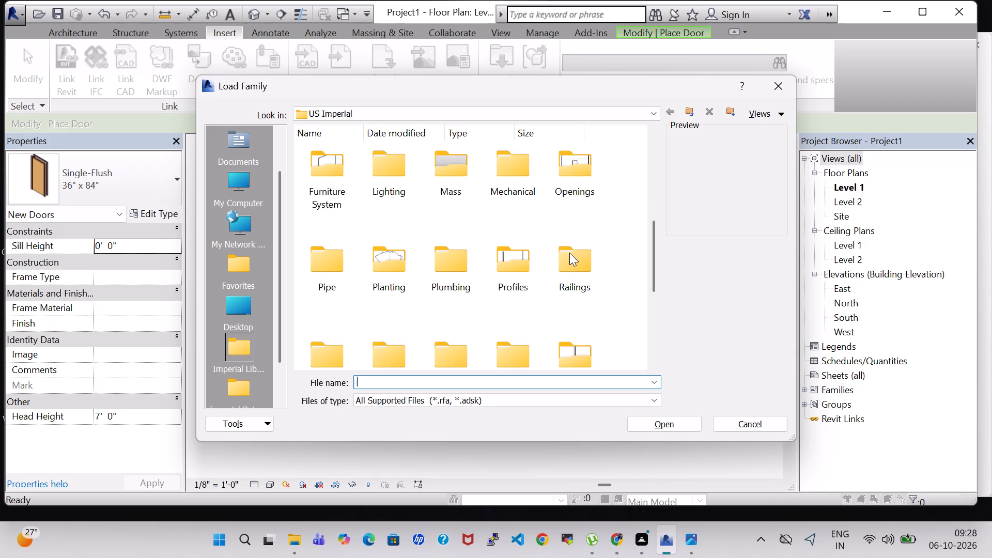
scroll(569, 253, up, 2)
key(d)
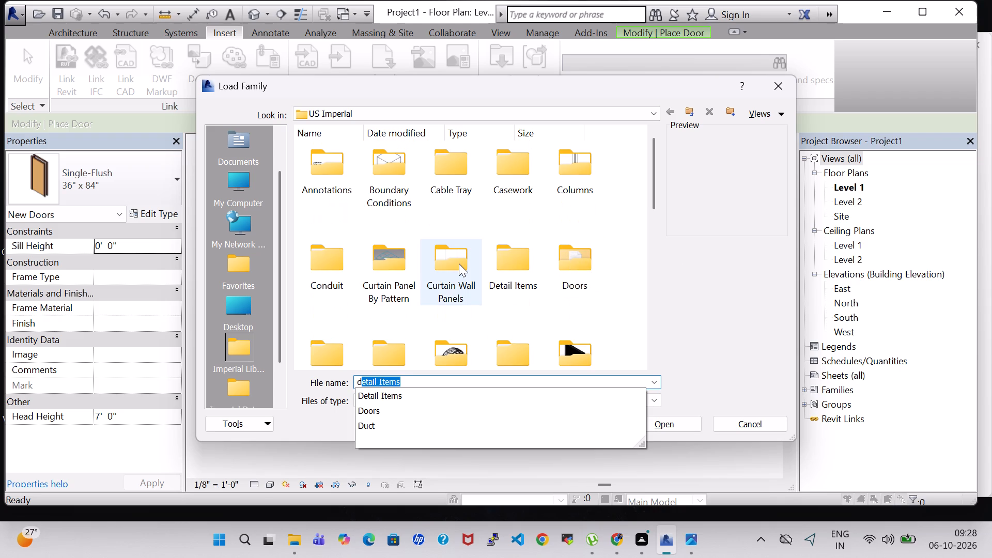
click(459, 263)
key(d)
key(d)
double_click(587, 270)
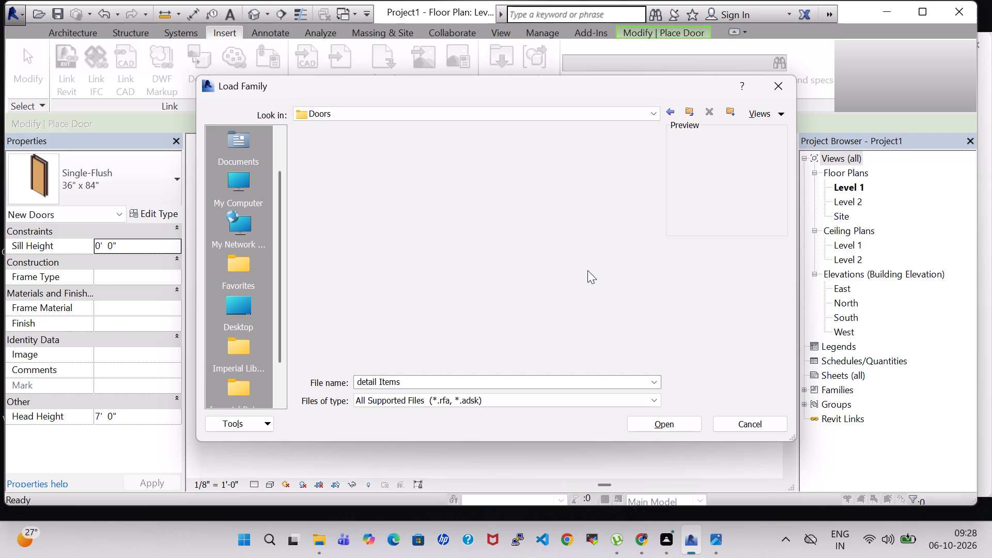
scroll(561, 304, down, 2)
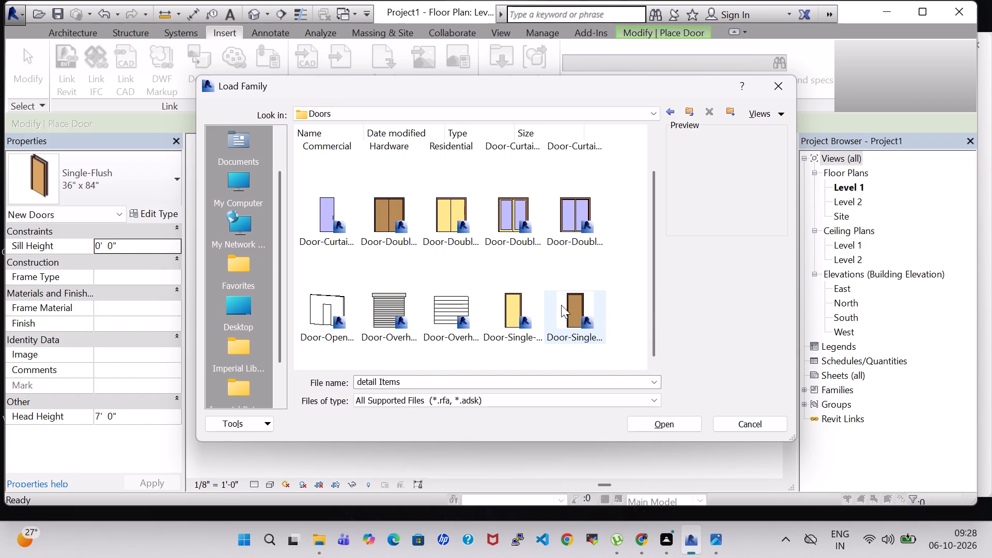
scroll(561, 304, up, 2)
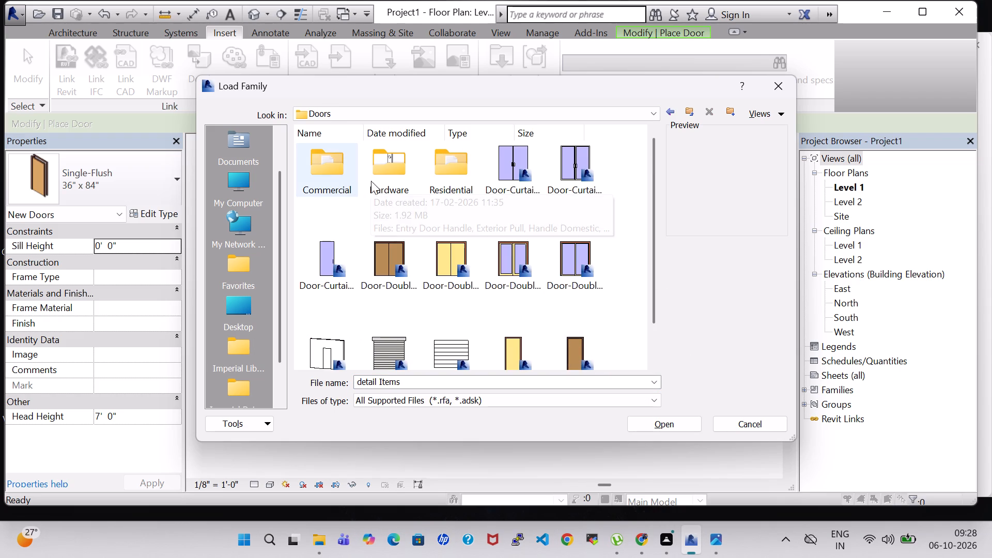
double_click(393, 177)
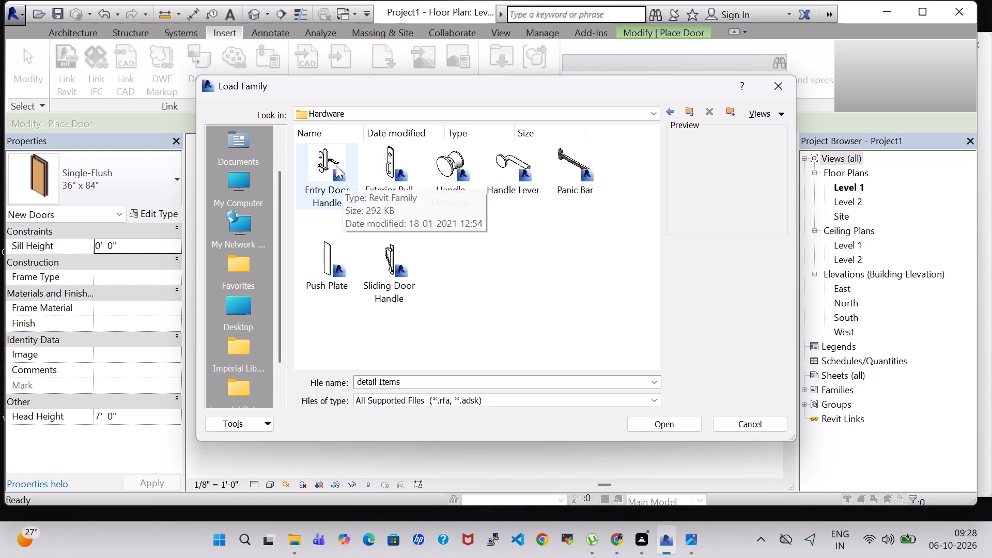
click(669, 114)
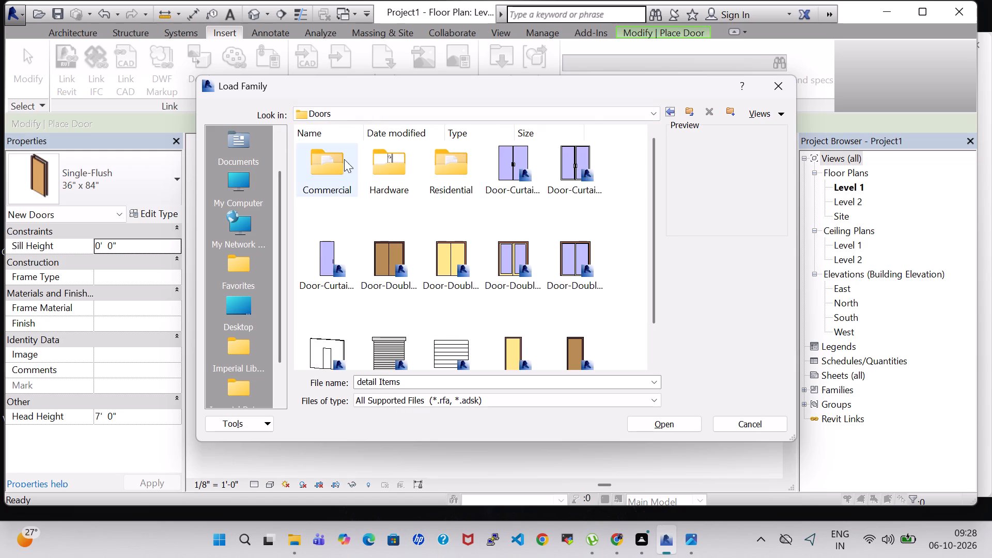
double_click(456, 184)
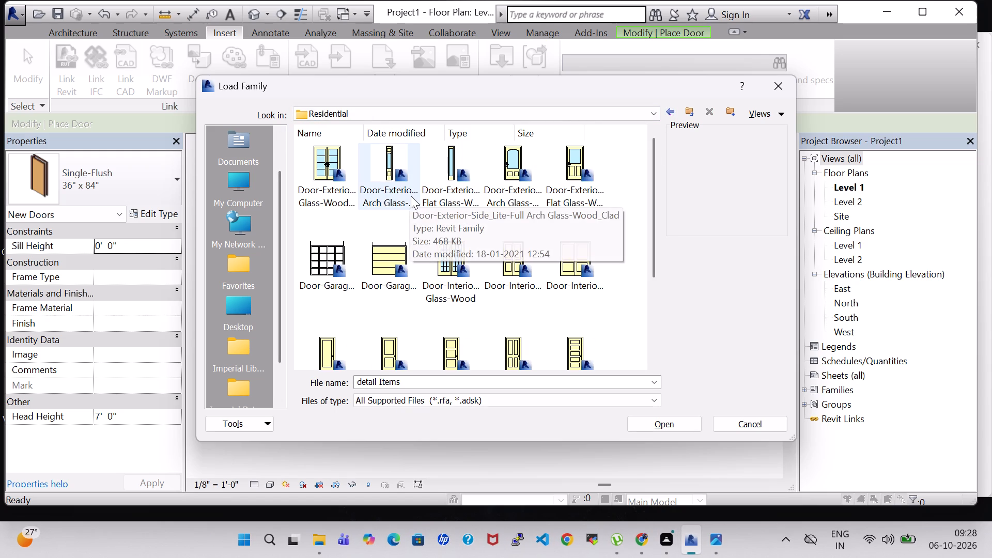
scroll(333, 271, down, 1)
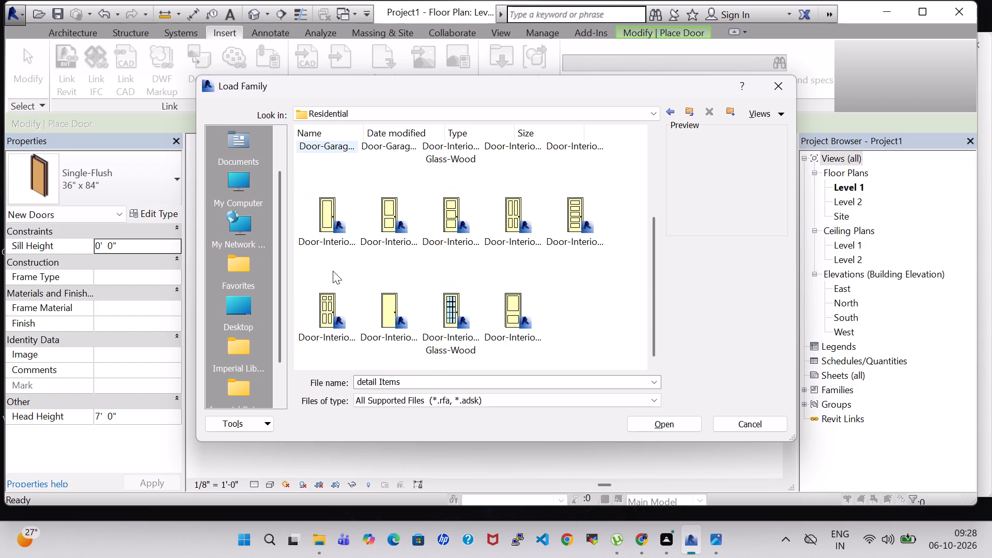
scroll(333, 271, up, 1)
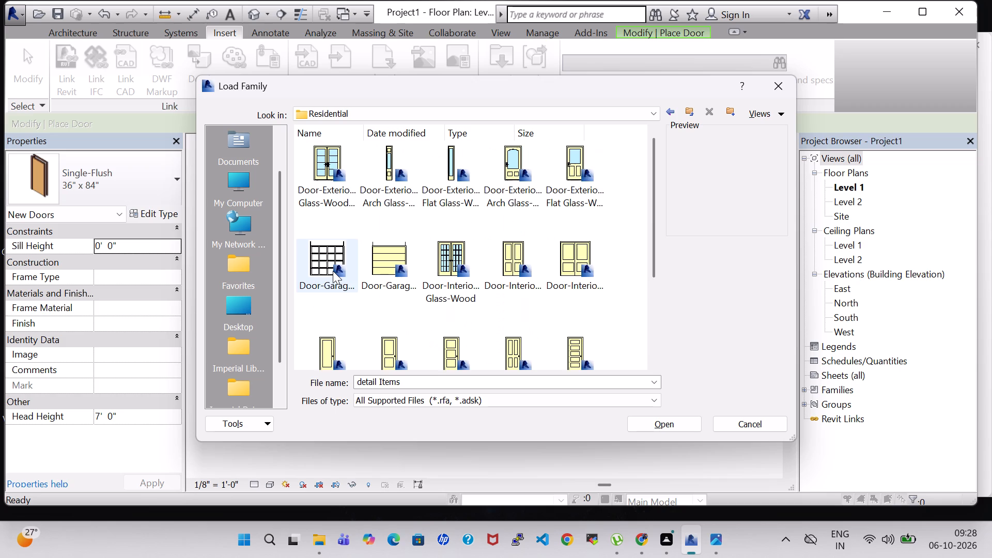
scroll(333, 271, up, 5)
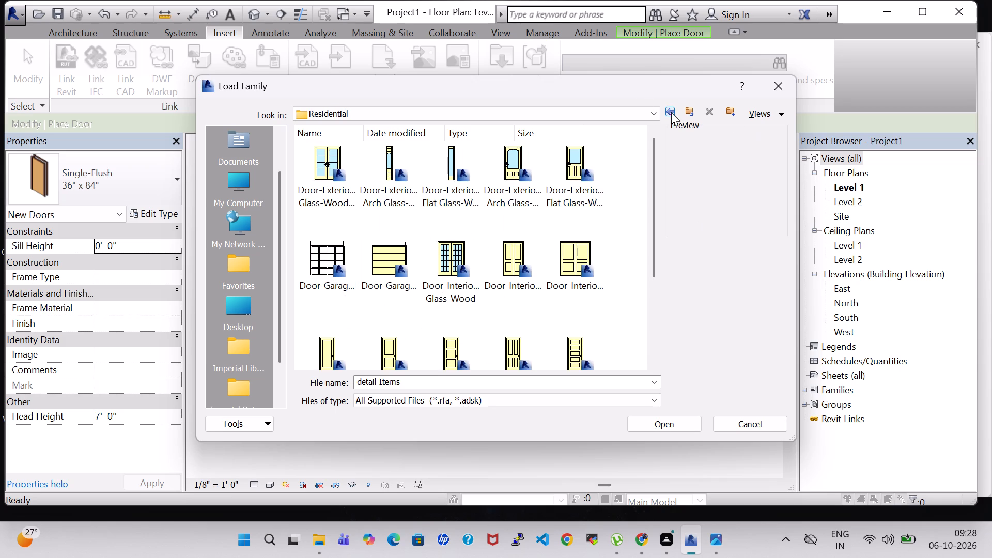
click(671, 112)
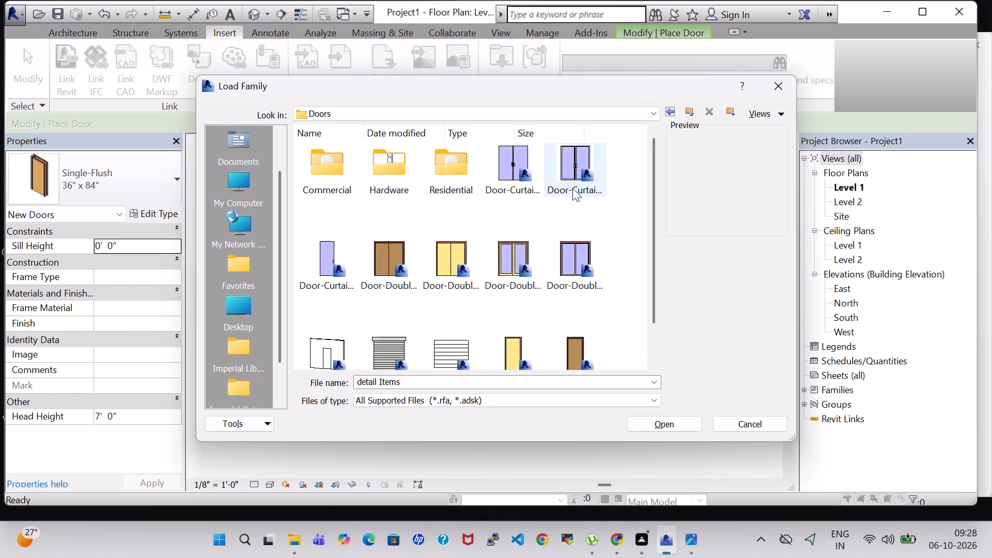
scroll(572, 188, down, 2)
scroll(547, 188, up, 4)
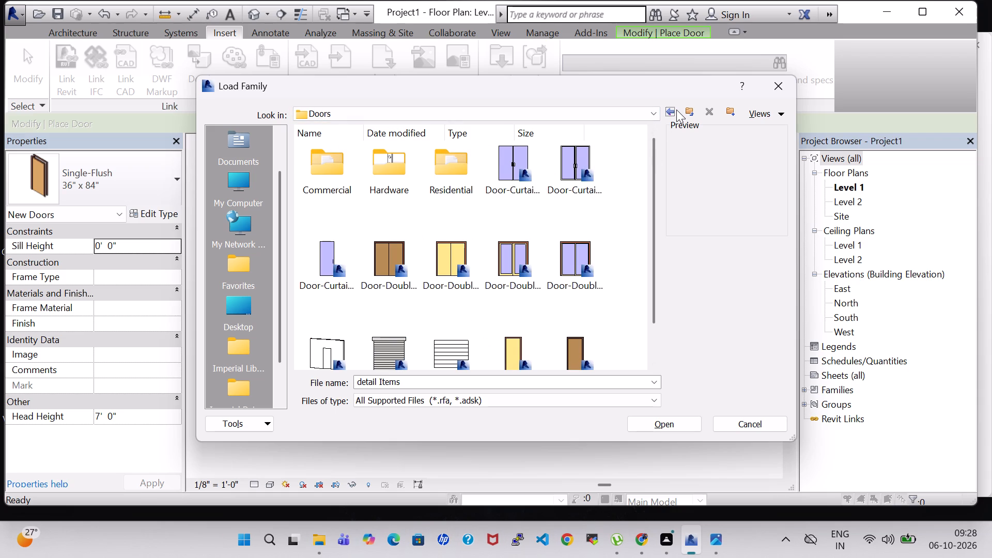
click(676, 110)
click(668, 113)
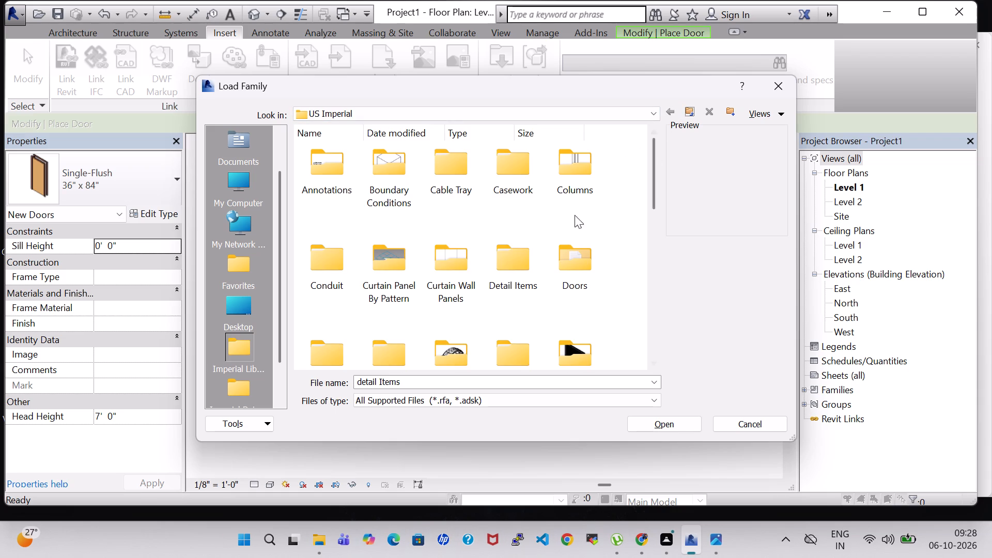
Browse the Plumbing folder of the US Imperial family library down to its MEP Fixtures subfolder for loadable fixture families.
key(b)
key(b)
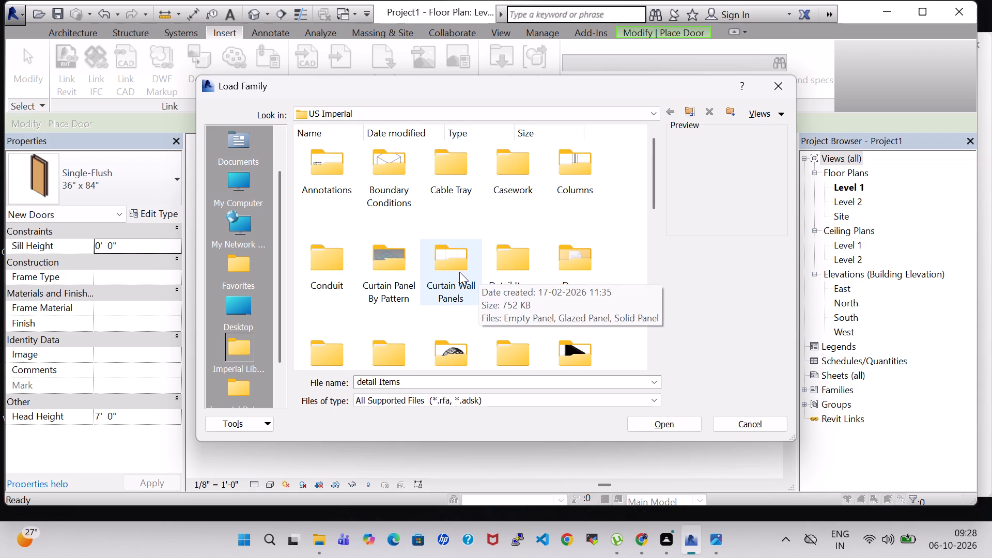
click(453, 233)
click(455, 251)
text(bb)
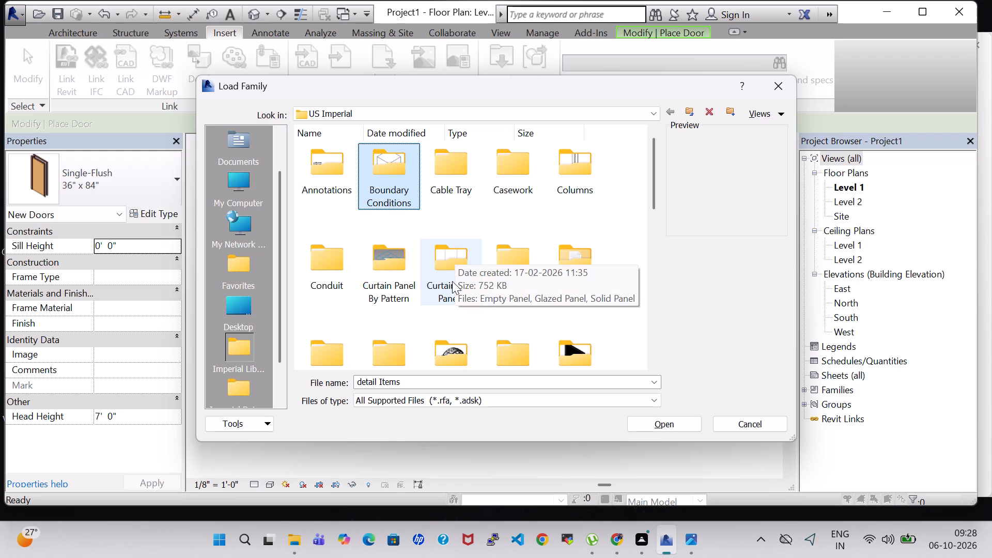
text(pl)
double_click(463, 181)
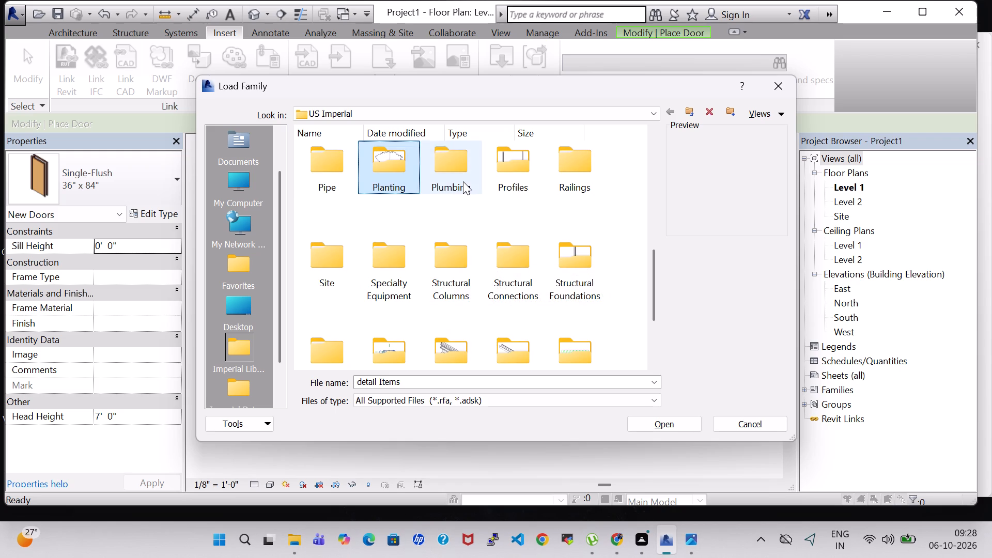
double_click(371, 172)
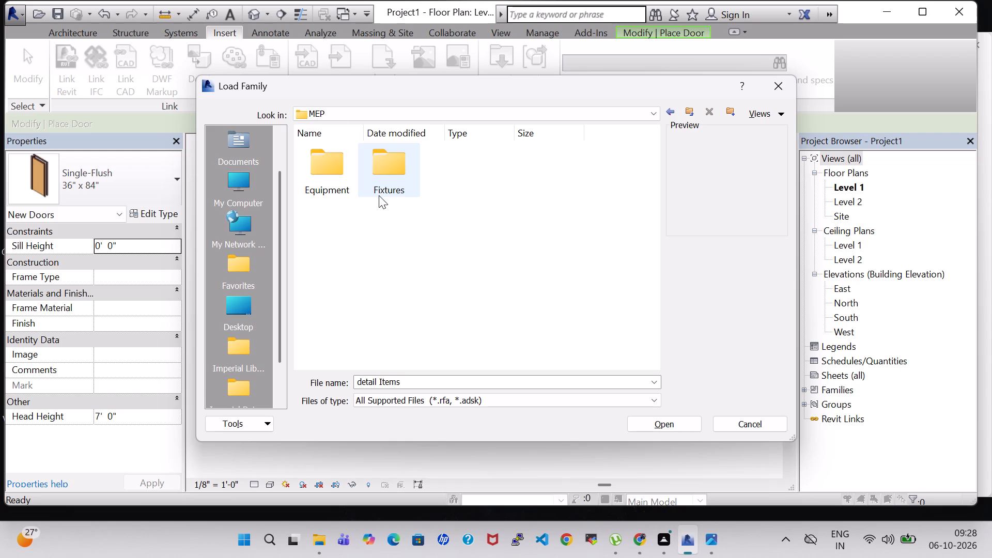
double_click(378, 182)
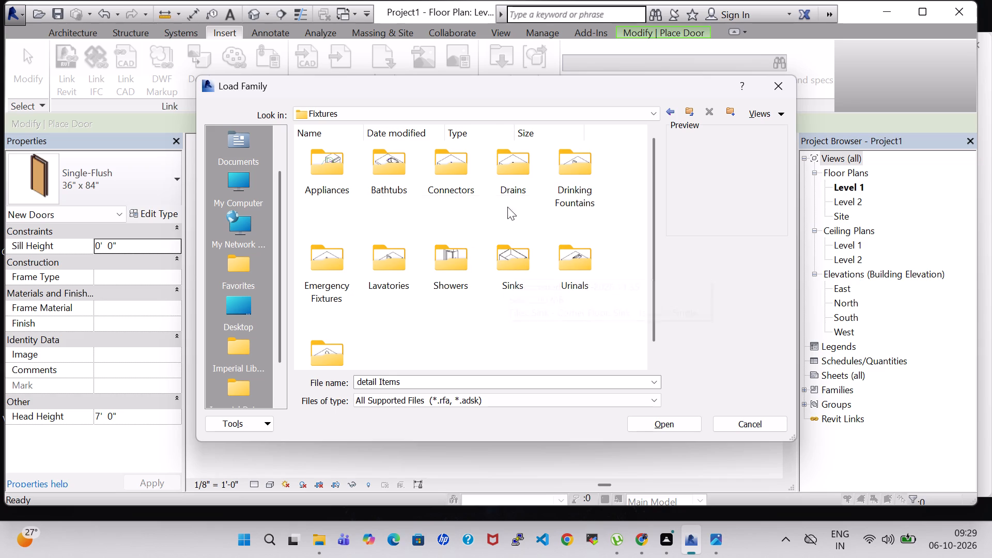
click(773, 87)
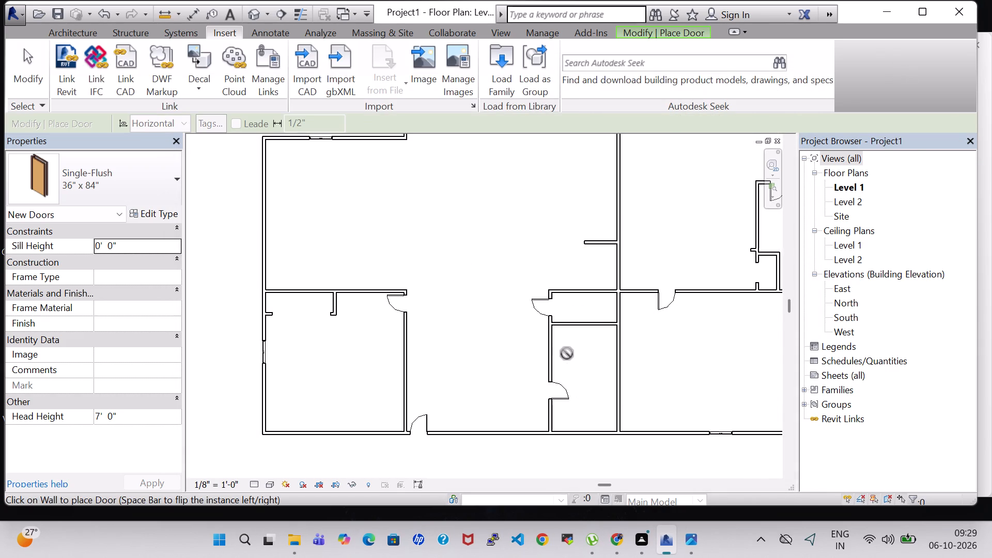
key(Escape)
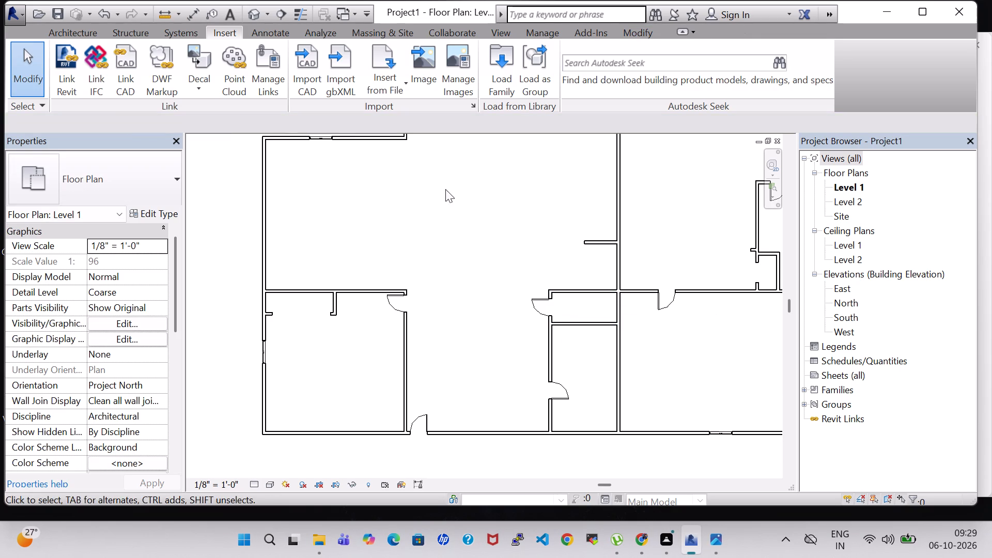
Draw a Generic - 8" wall north to south across the small northern compartment, about 3' east of its west wall.
click(66, 34)
click(73, 60)
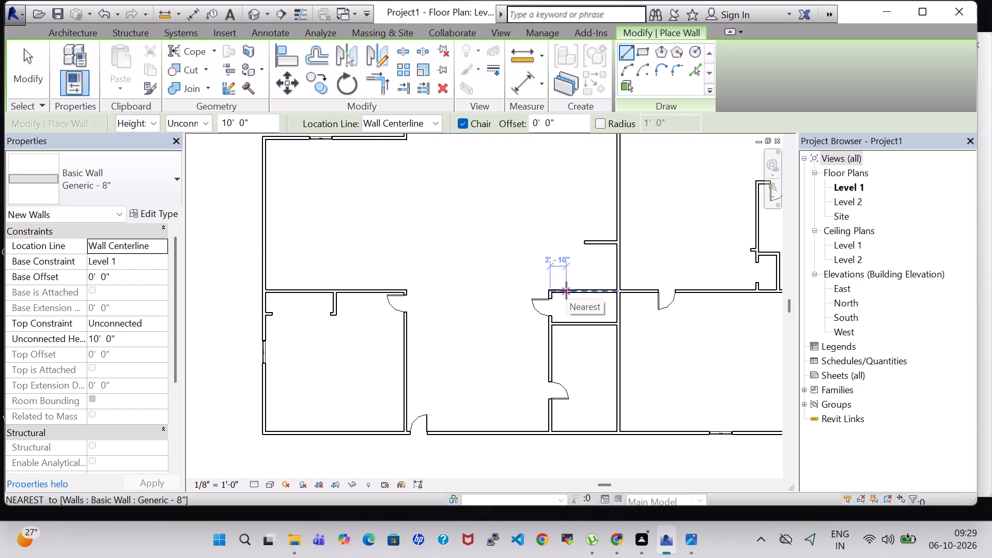
click(567, 290)
click(568, 329)
key(Escape)
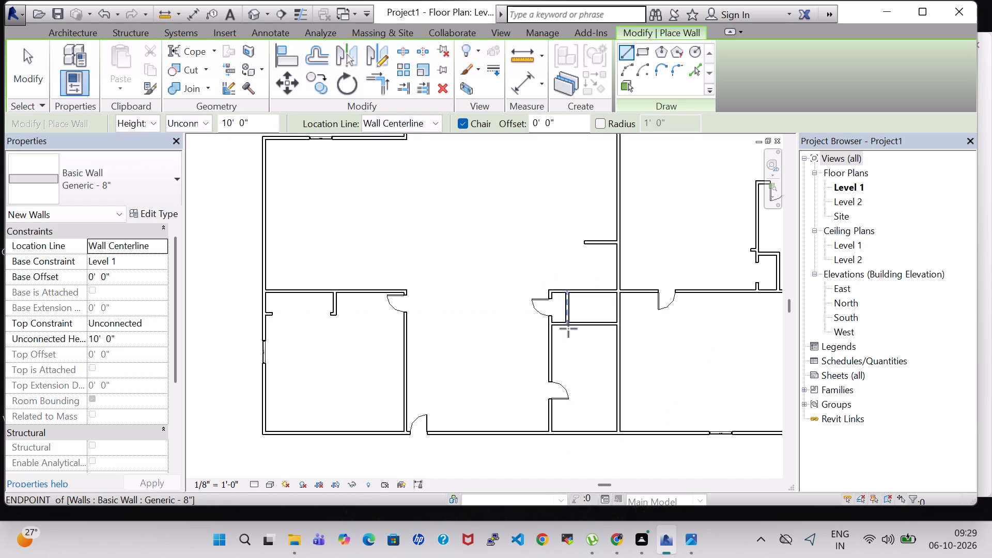
key(Escape)
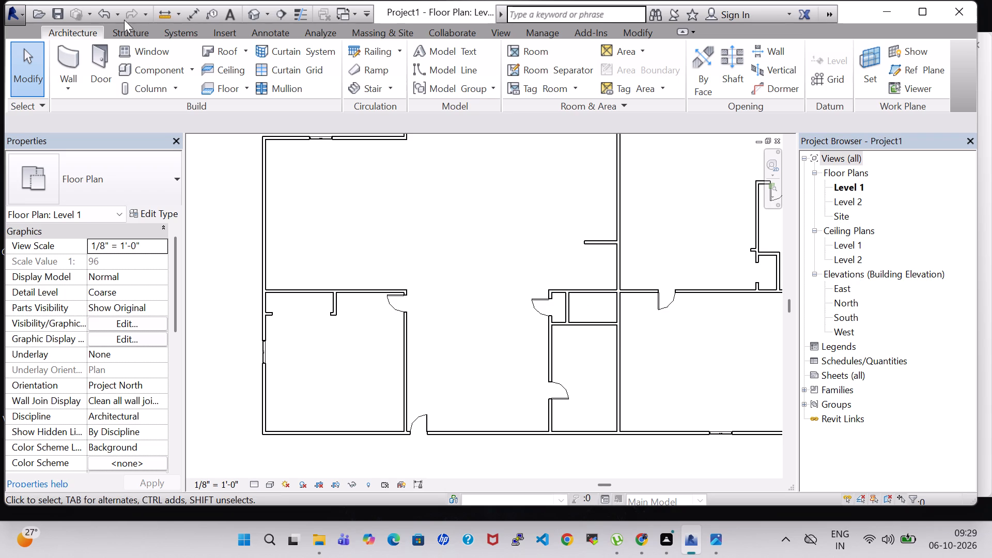
Split the small compartment's north wall 7'-8 1/2" west of the dividing wall and again just short of it, and delete the segment between.
click(550, 33)
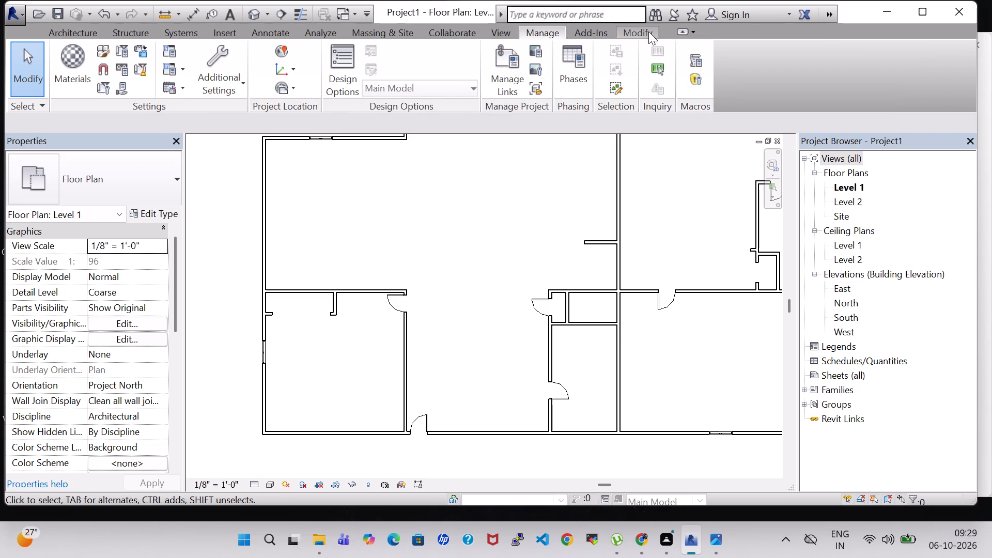
click(648, 32)
click(404, 45)
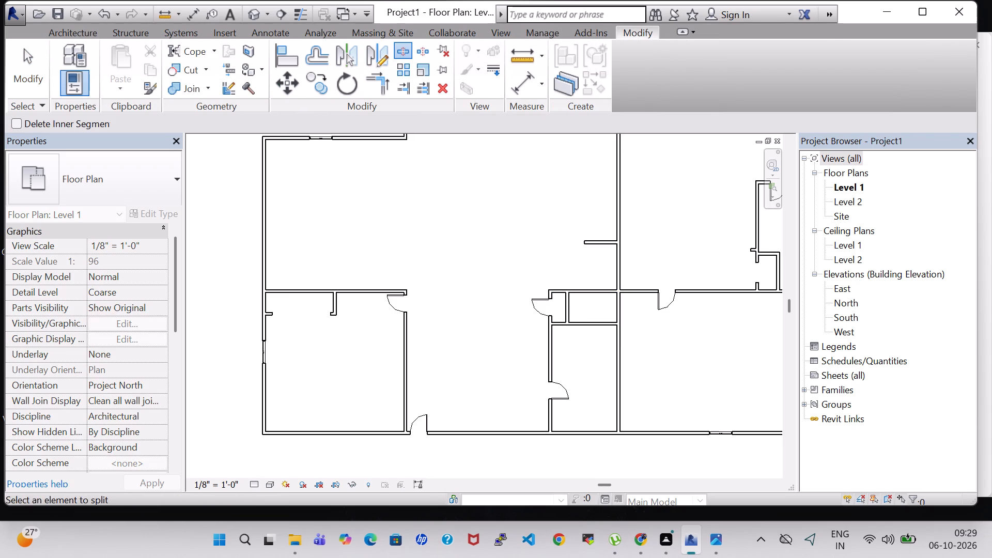
click(575, 292)
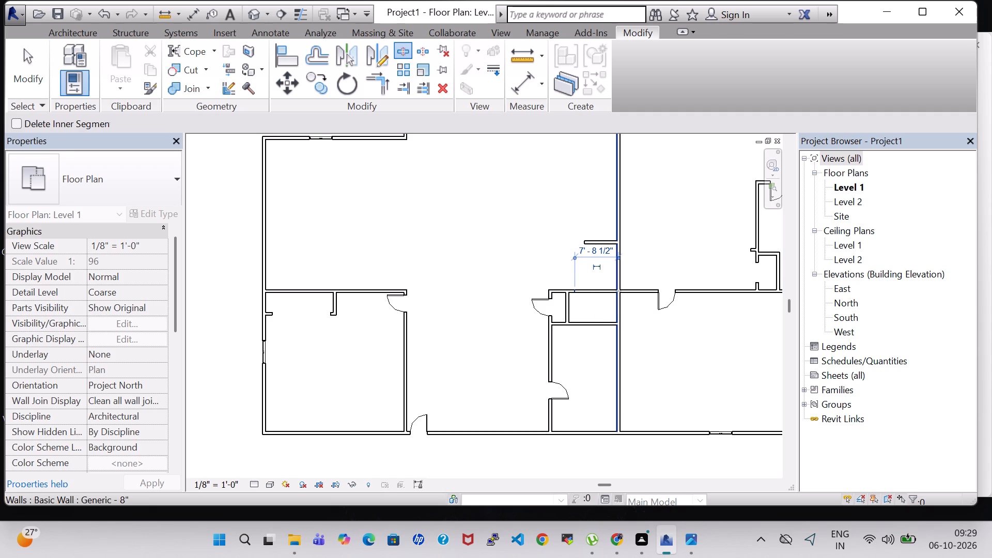
scroll(612, 292, up, 6)
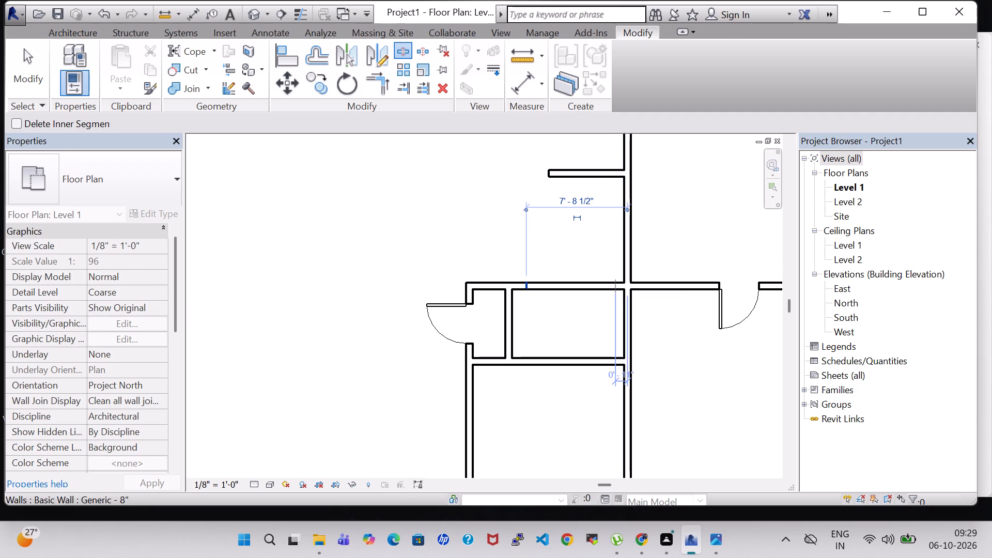
click(616, 288)
key(Escape)
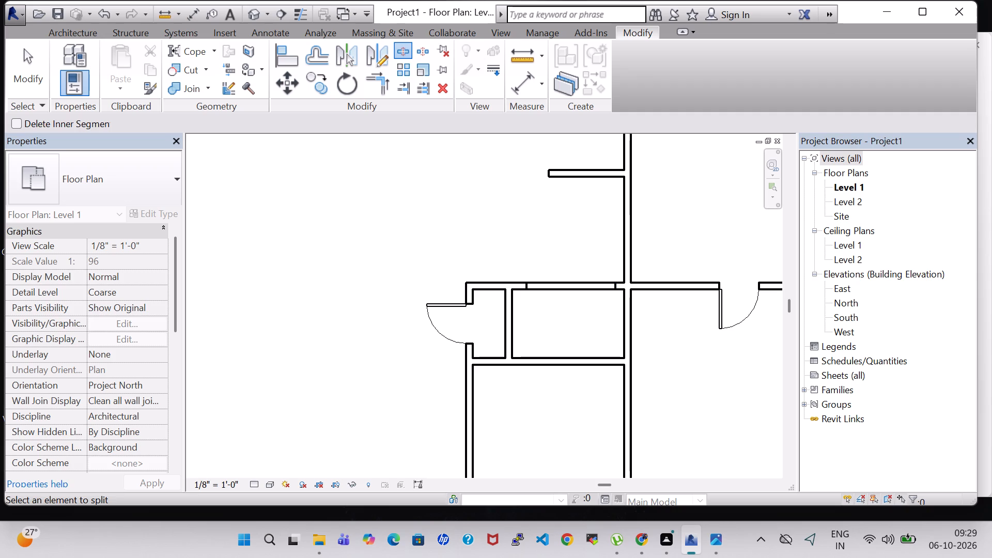
key(Escape)
click(568, 283)
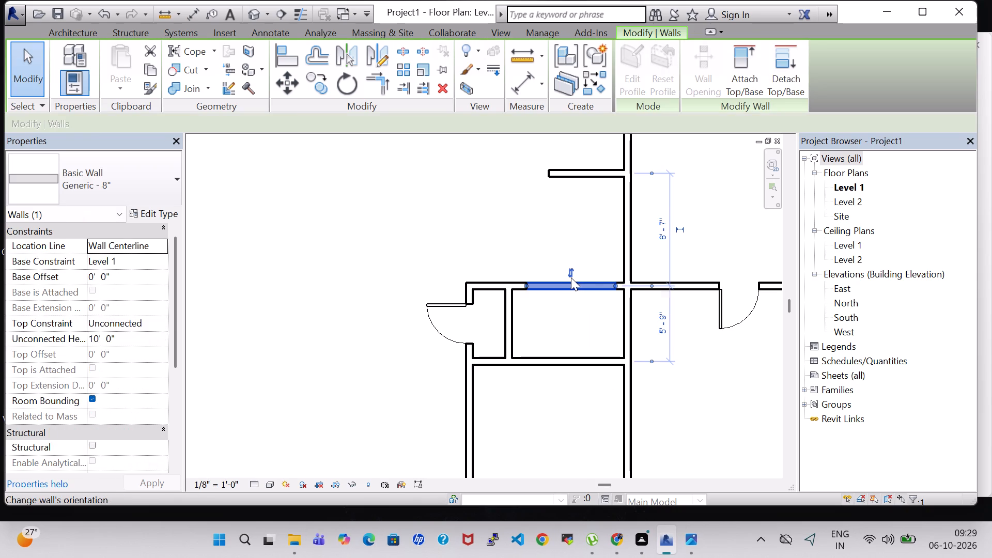
key(Delete)
scroll(611, 401, down, 2)
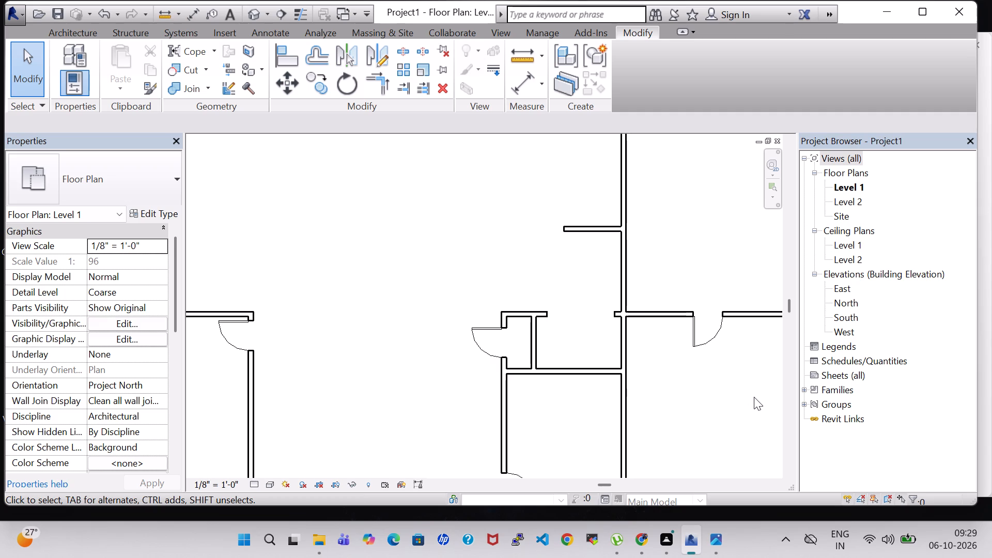
Draw an about 6" Generic - 8" stub wall south from the southeast room's north wall, beside the door's west jamb.
click(65, 34)
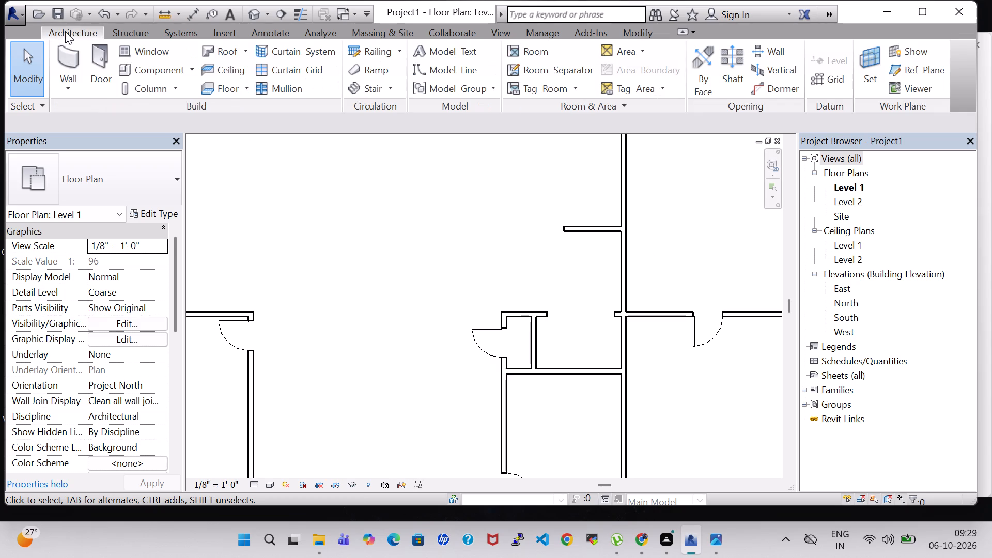
click(67, 65)
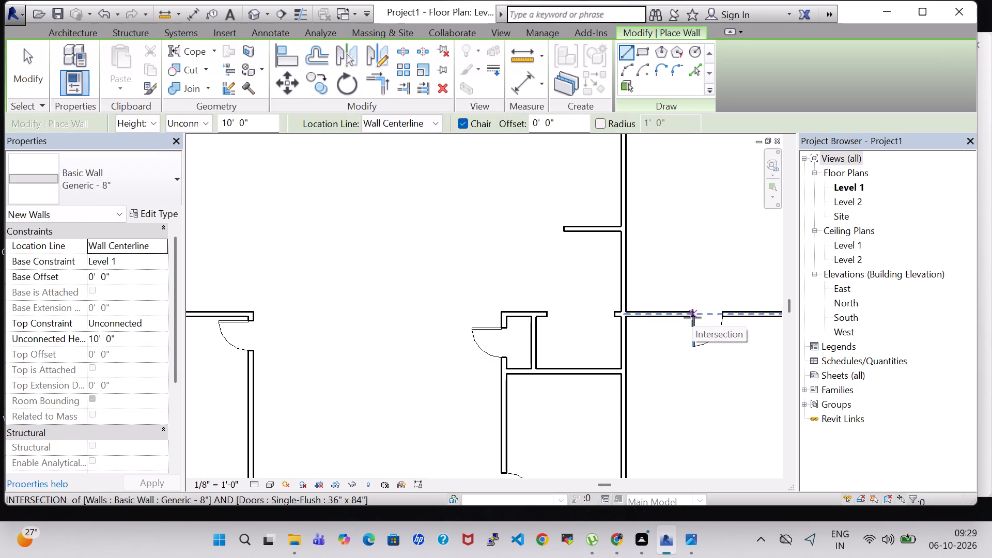
scroll(690, 319, up, 10)
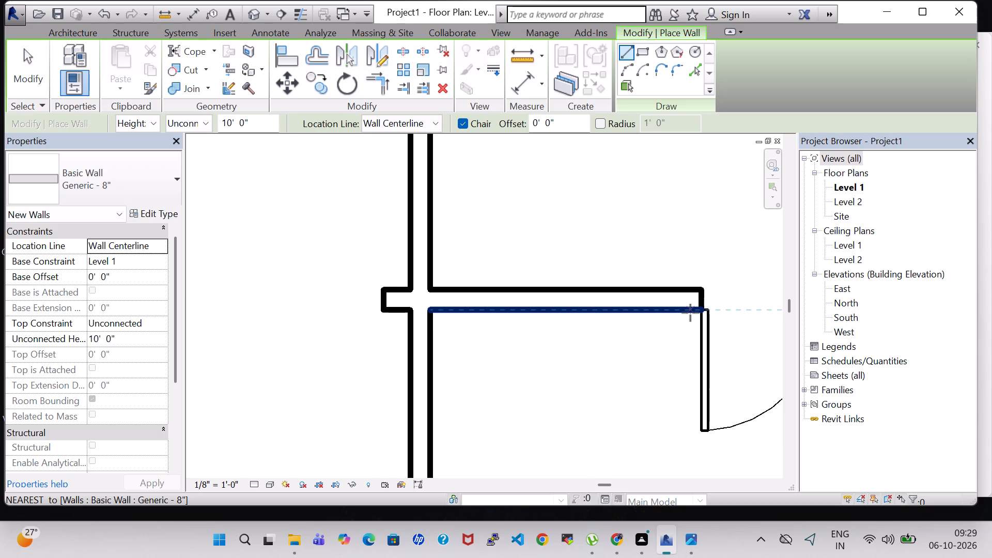
click(690, 313)
click(690, 319)
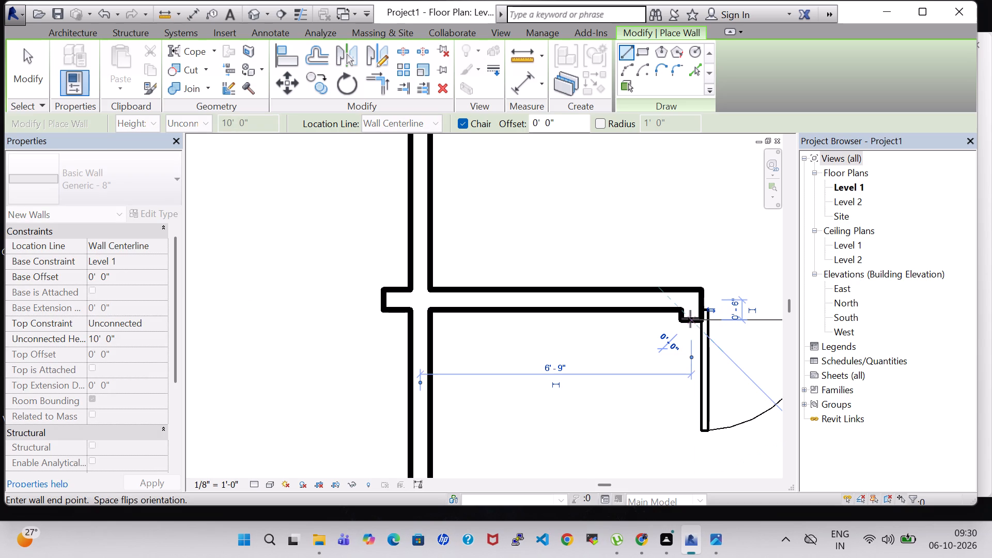
key(Escape)
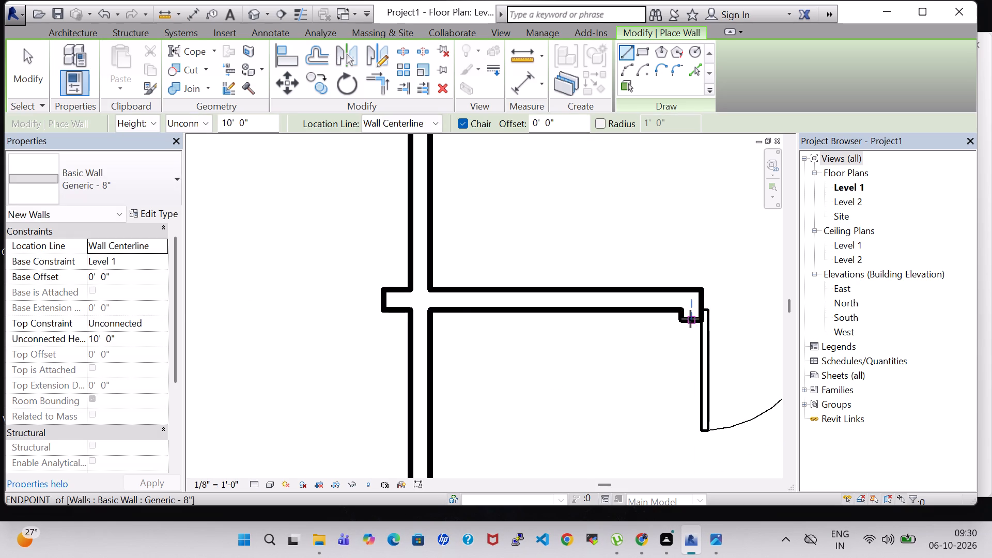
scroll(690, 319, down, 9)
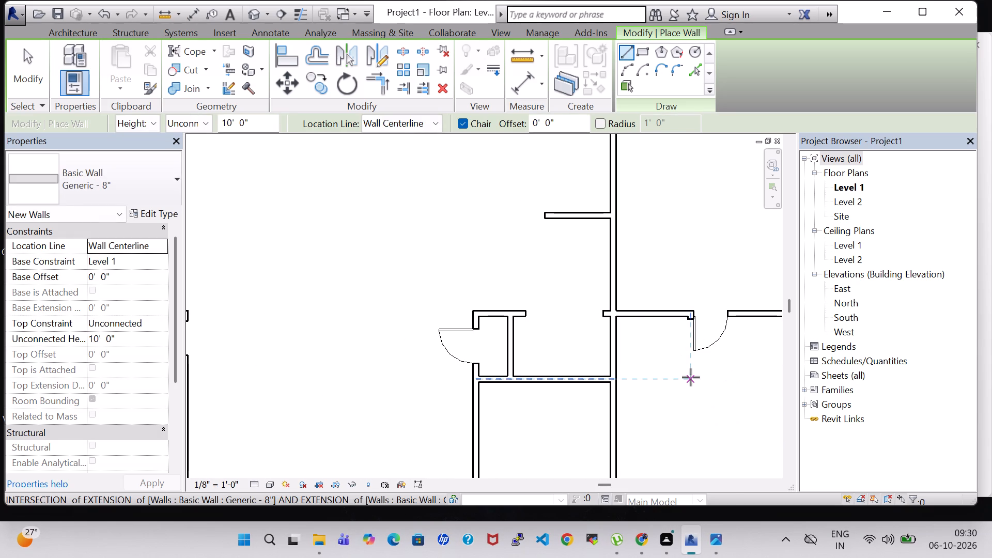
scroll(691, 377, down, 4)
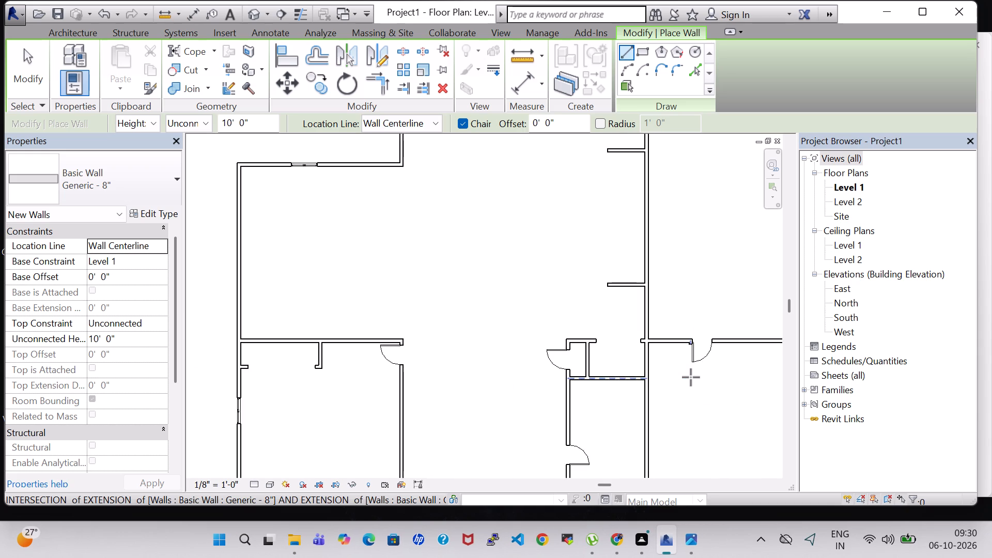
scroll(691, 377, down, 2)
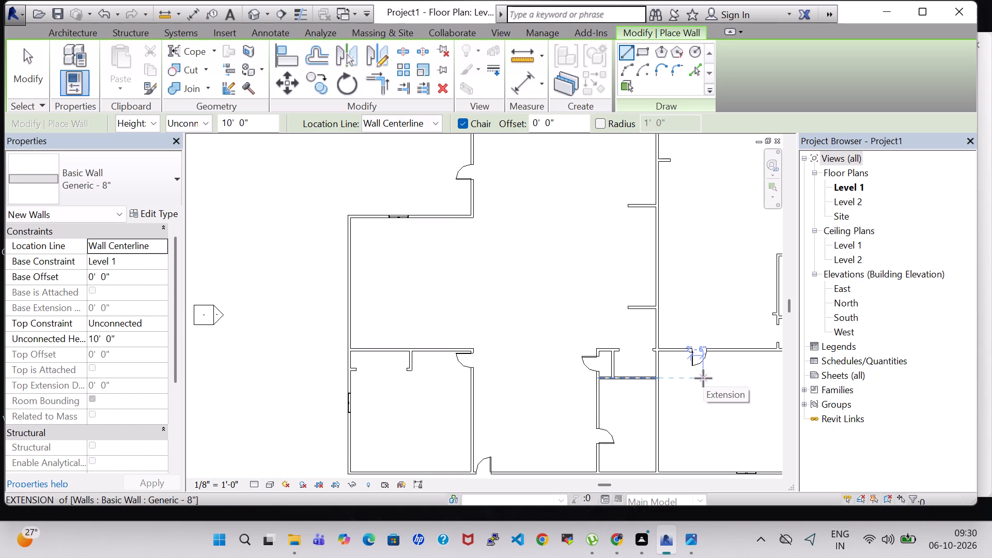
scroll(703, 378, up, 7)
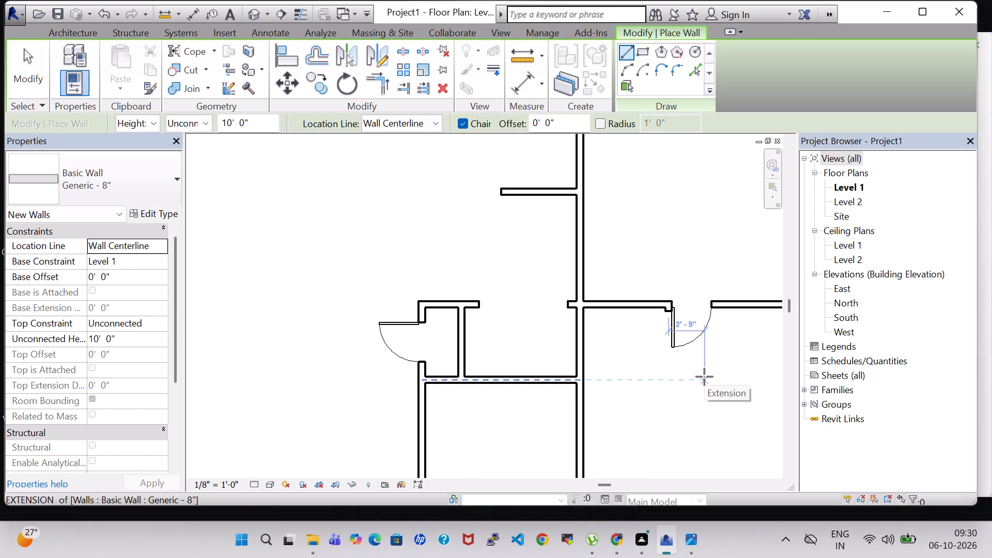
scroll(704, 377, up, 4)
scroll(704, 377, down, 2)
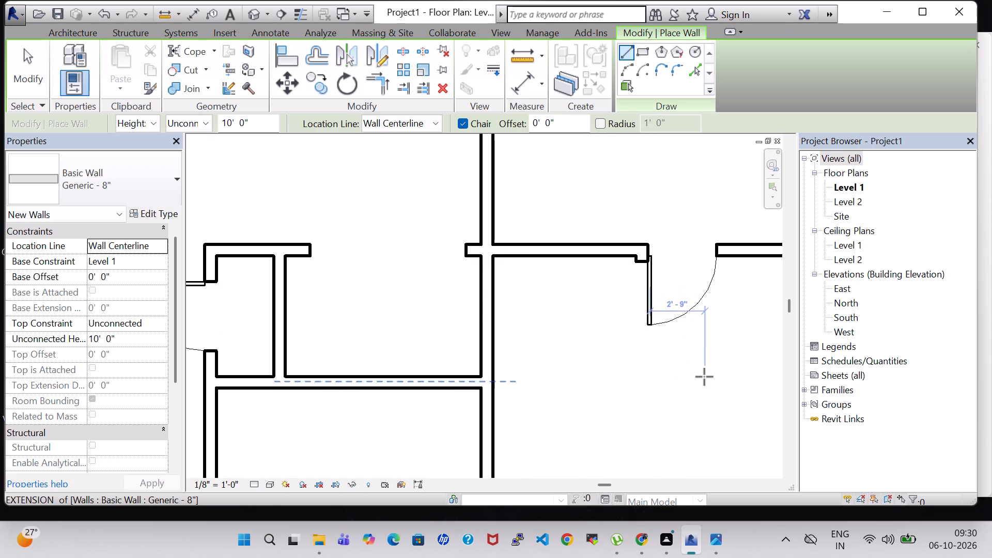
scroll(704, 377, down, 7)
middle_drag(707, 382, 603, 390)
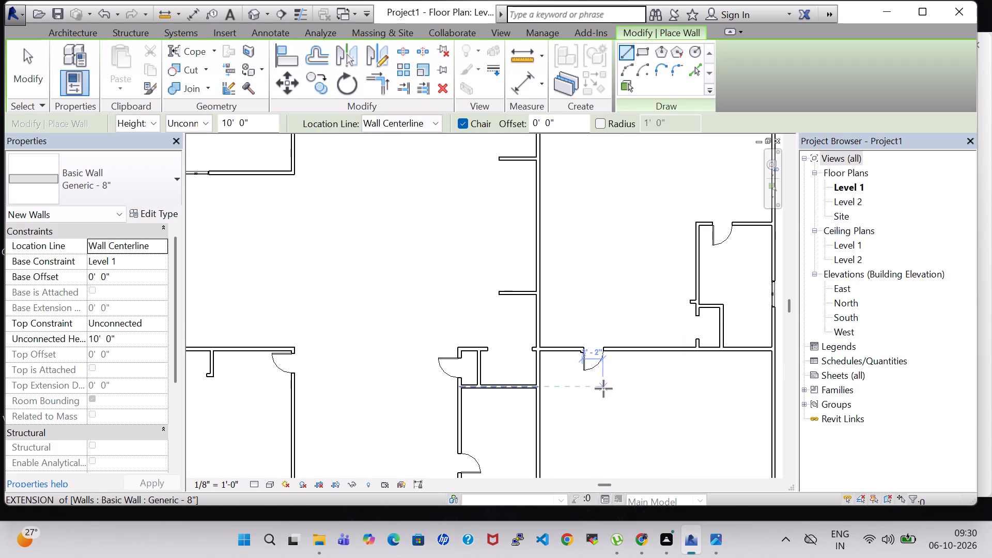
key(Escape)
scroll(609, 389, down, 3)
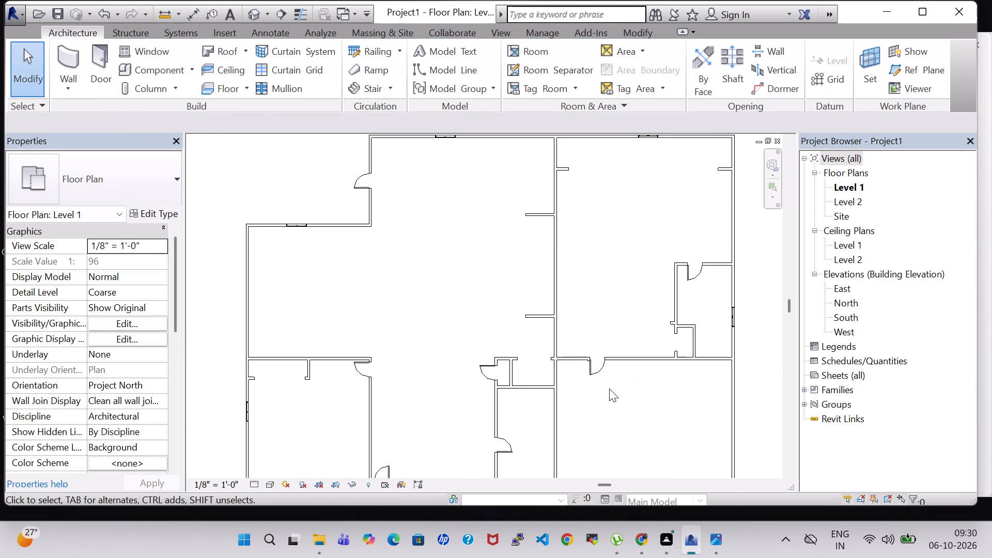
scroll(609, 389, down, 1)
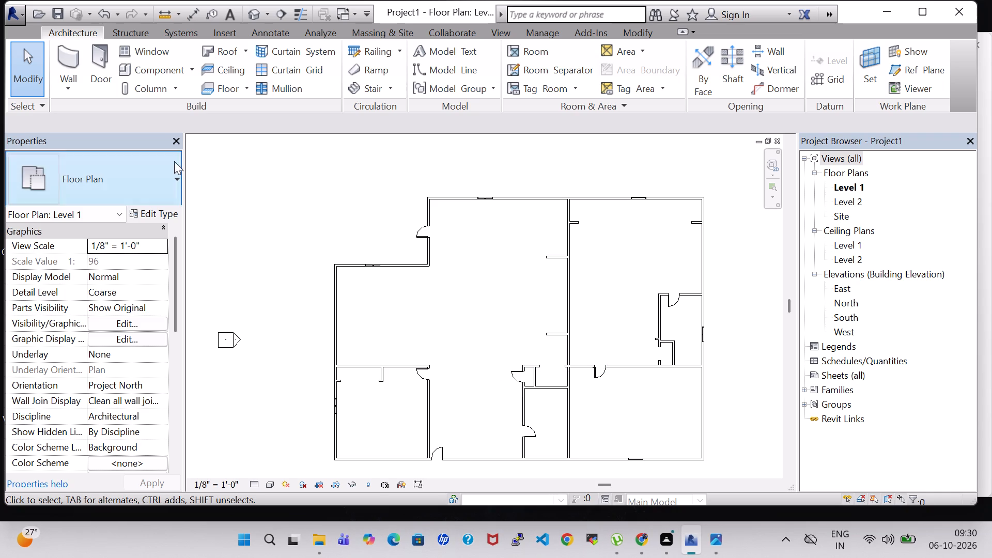
Browse the Doors library folder and its Residential subfolder for a door family, previewing Door-Double-Flush_Panel-Double-Acting.
click(98, 59)
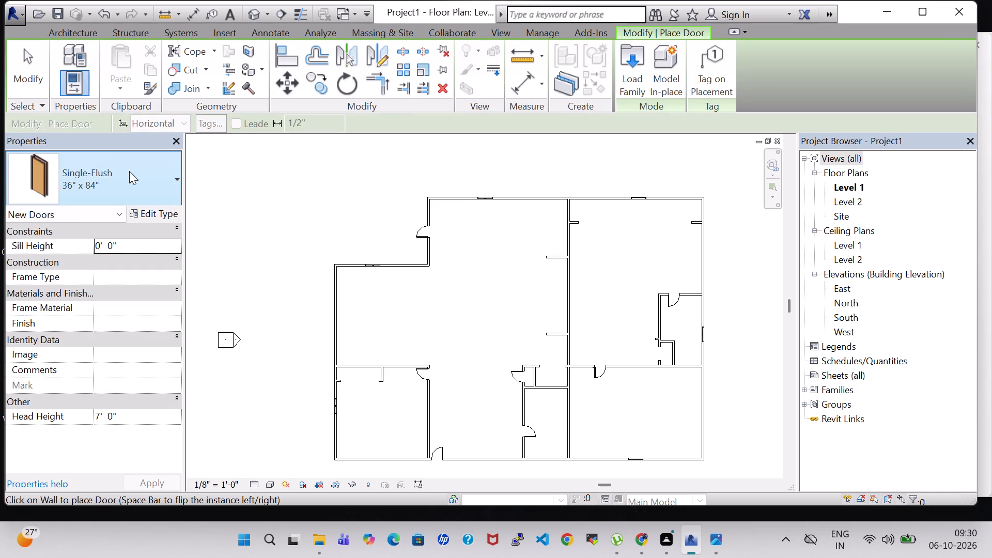
click(148, 180)
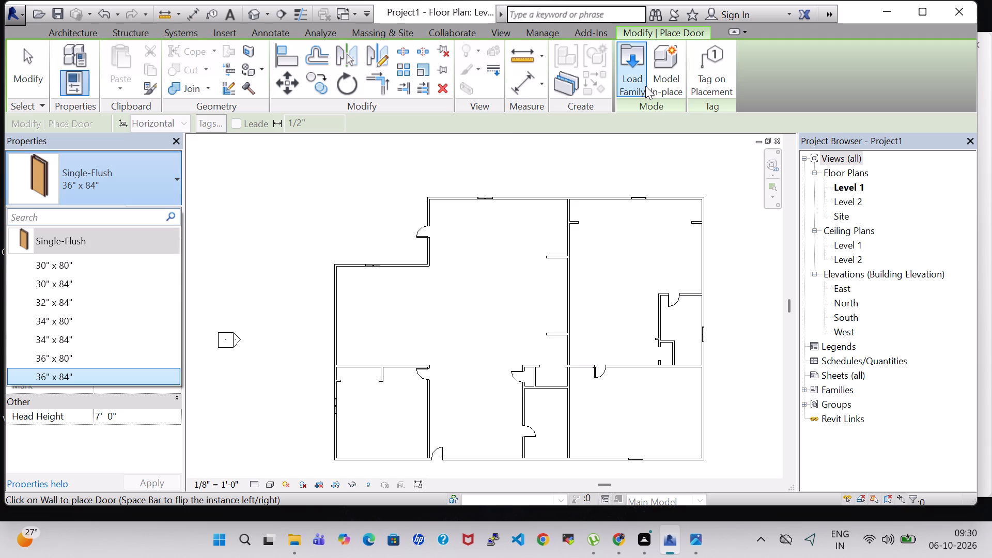
click(636, 66)
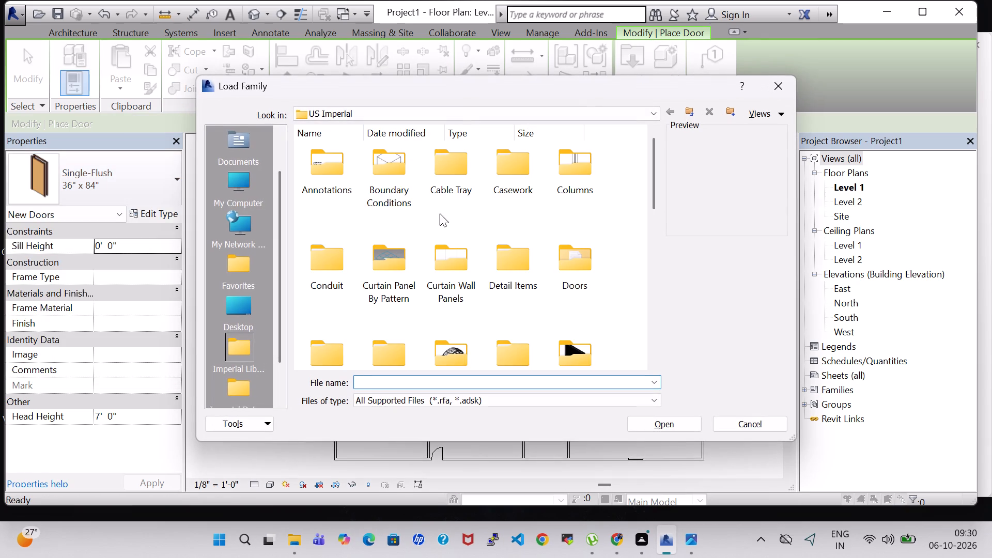
click(573, 273)
double_click(573, 273)
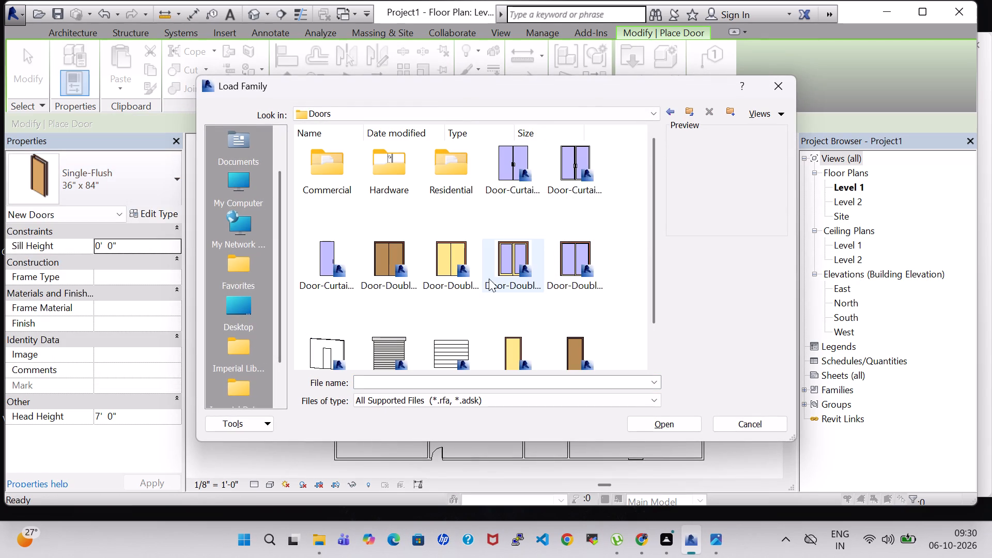
scroll(373, 273, down, 1)
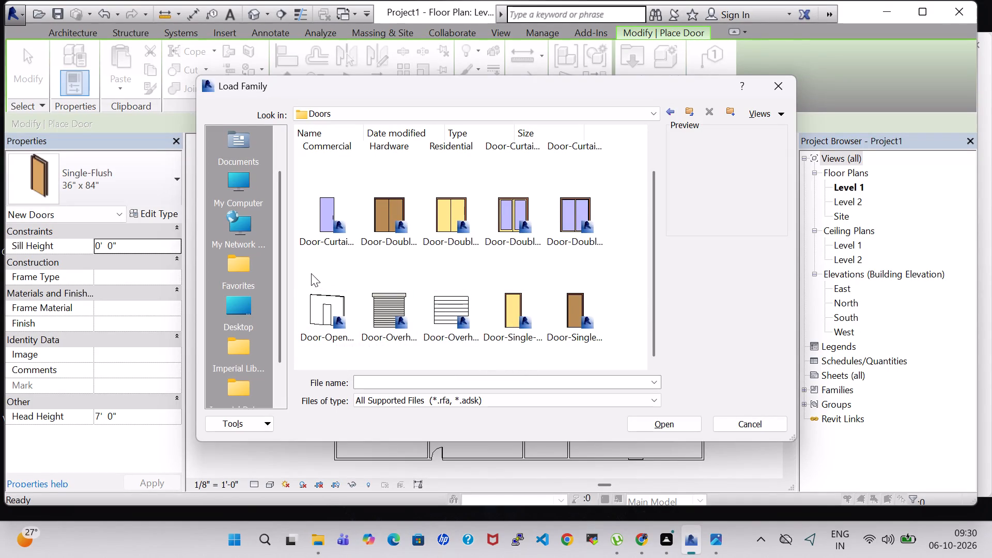
scroll(313, 268, up, 3)
double_click(451, 178)
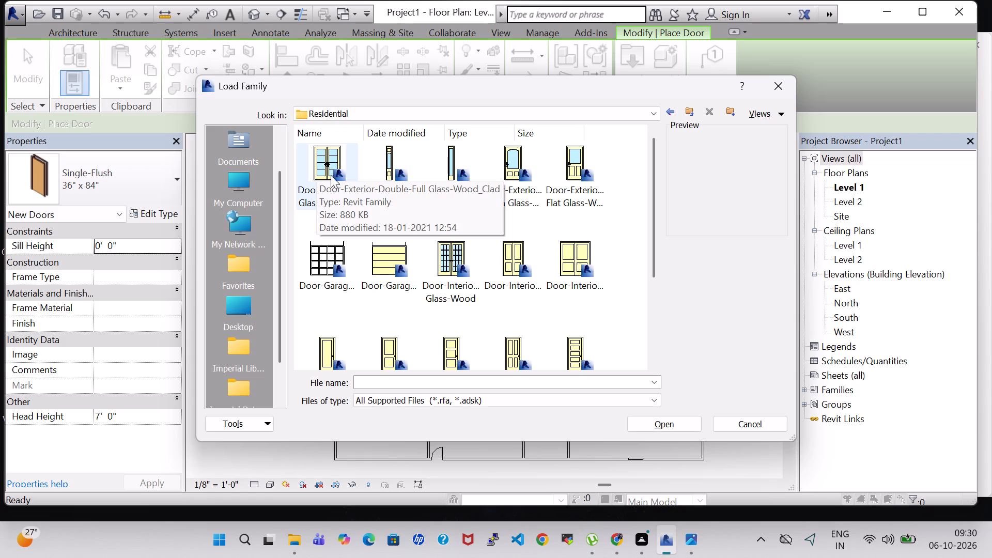
scroll(341, 307, down, 2)
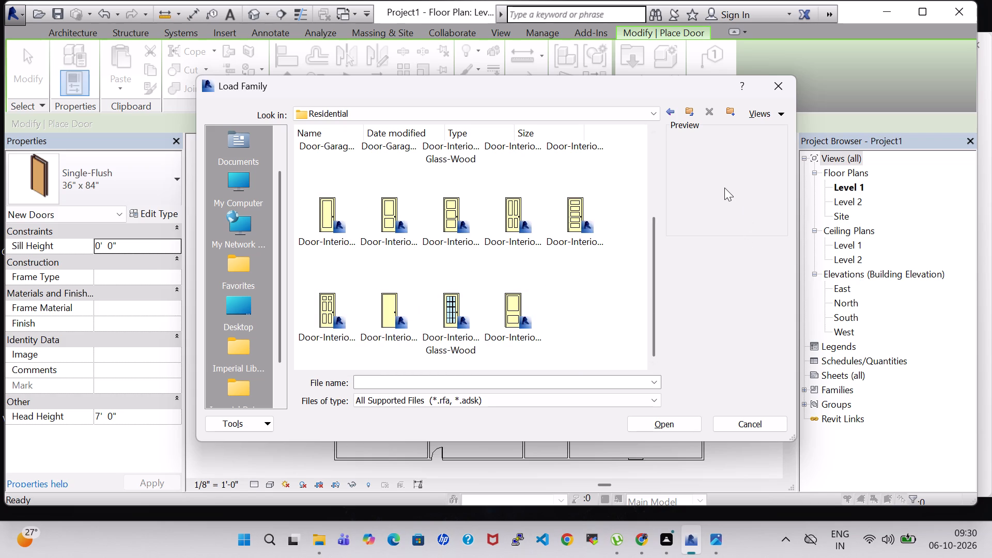
scroll(507, 347, up, 5)
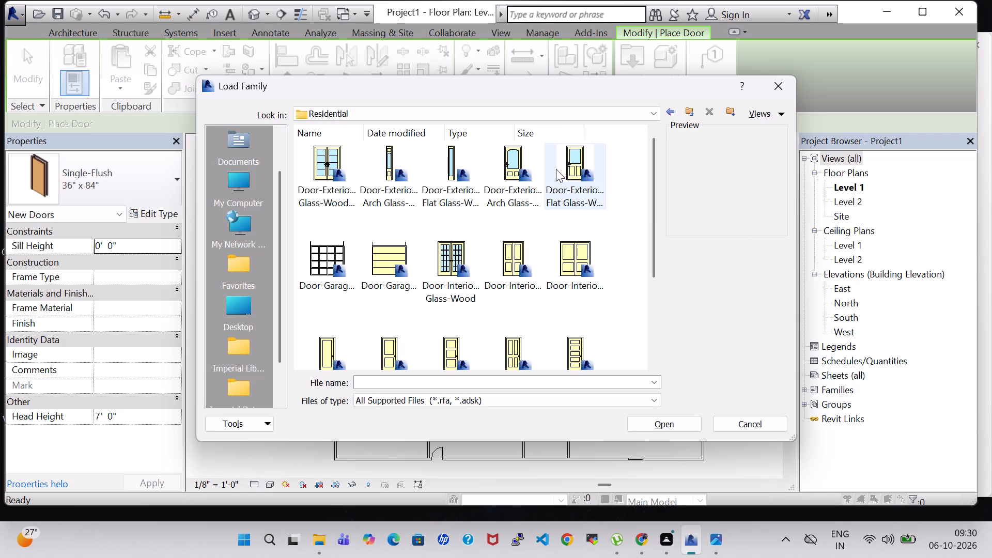
click(672, 114)
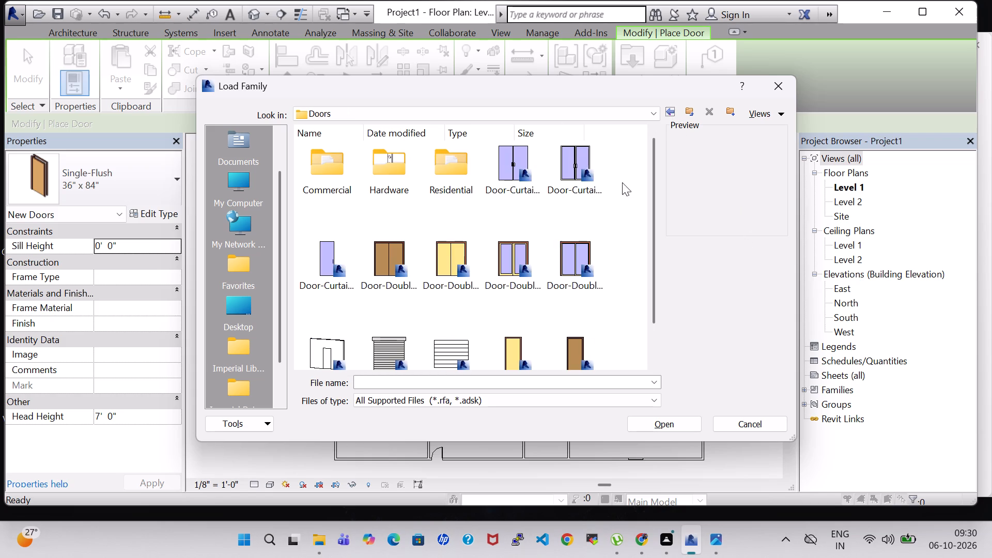
click(446, 263)
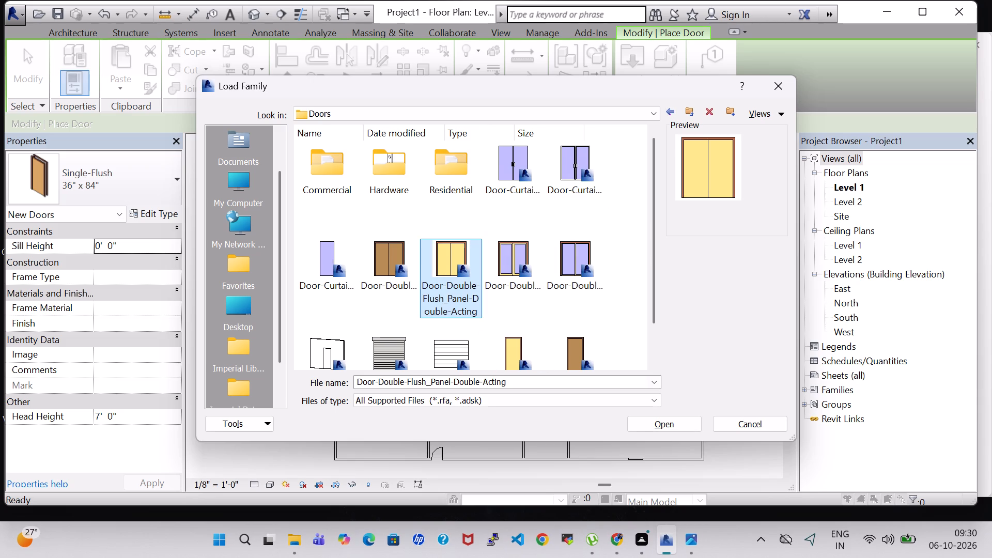
click(787, 85)
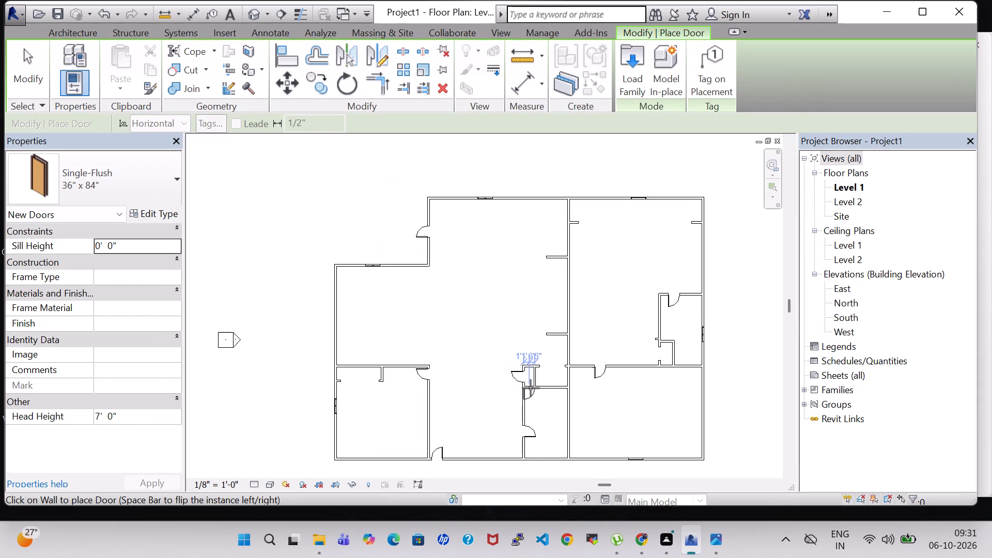
key(Escape)
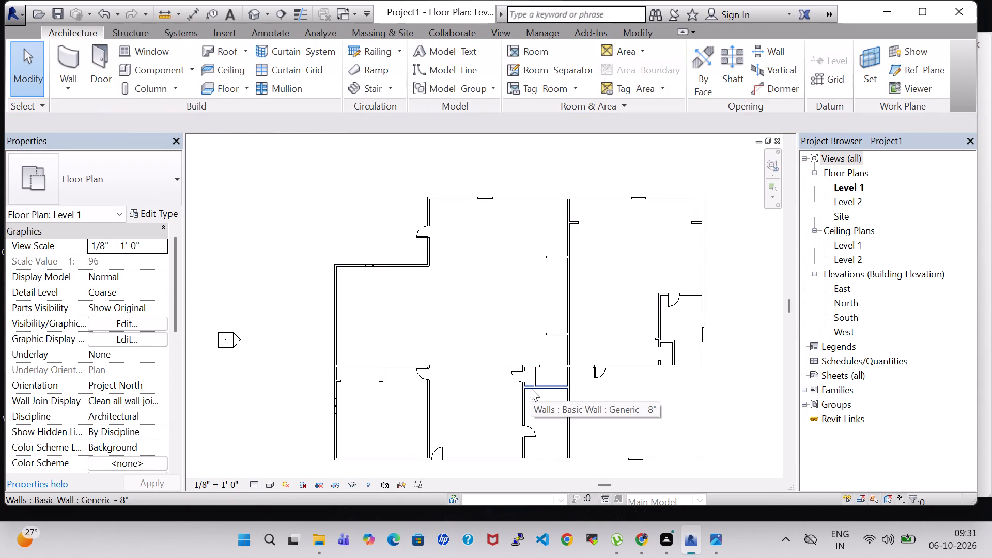
key(Escape)
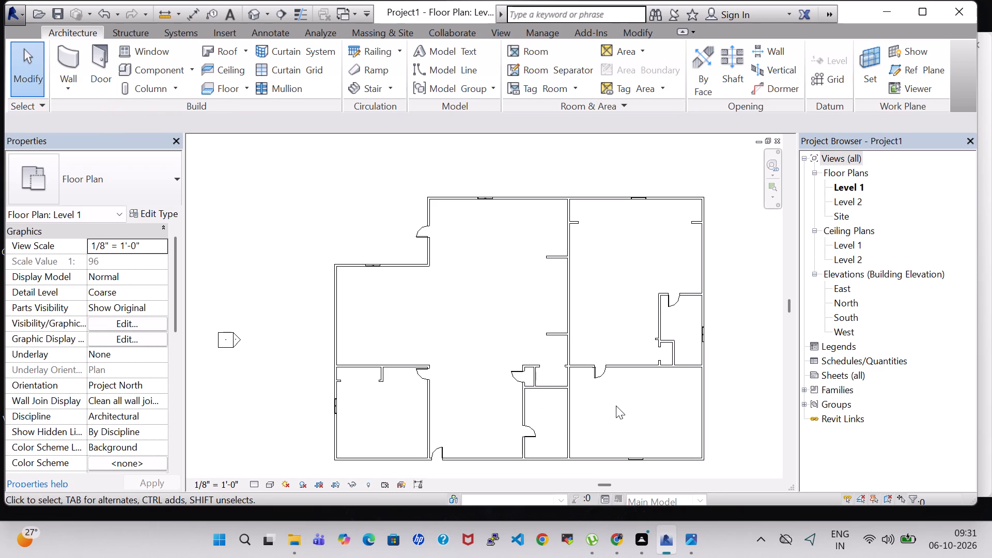
Enclose a closet in the southeast room's southwest corner with Generic - 8" walls, about 6'-9" east-west and 13'-3" north-south.
click(69, 57)
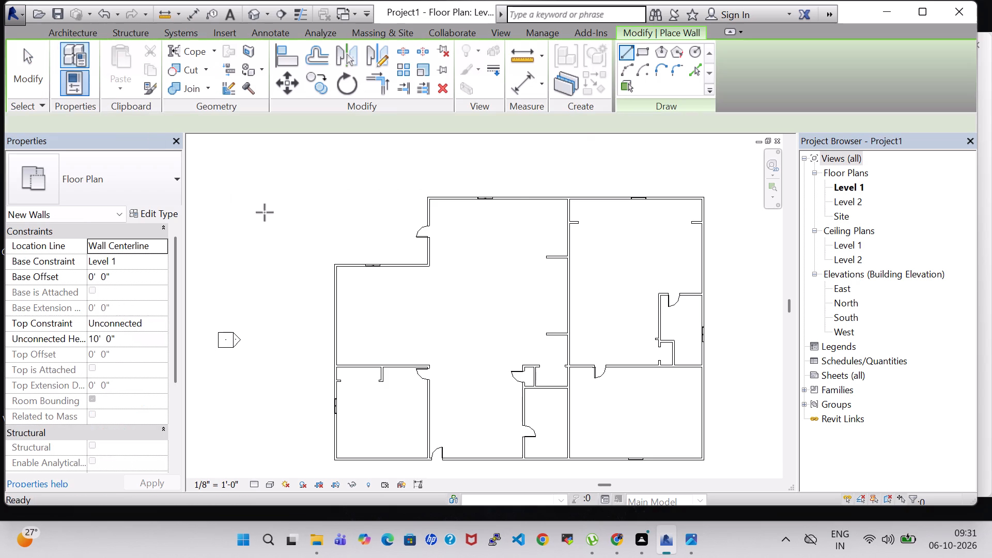
click(569, 420)
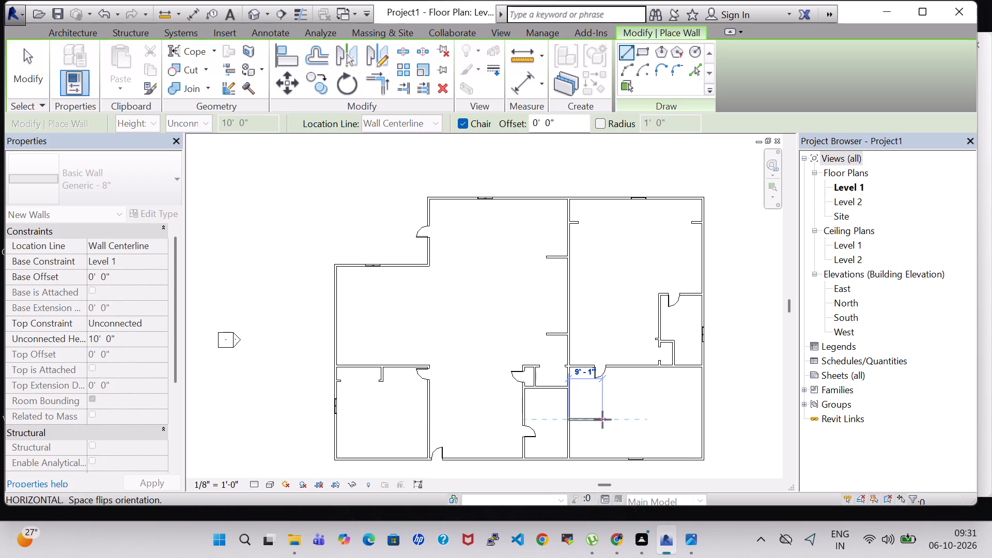
click(594, 421)
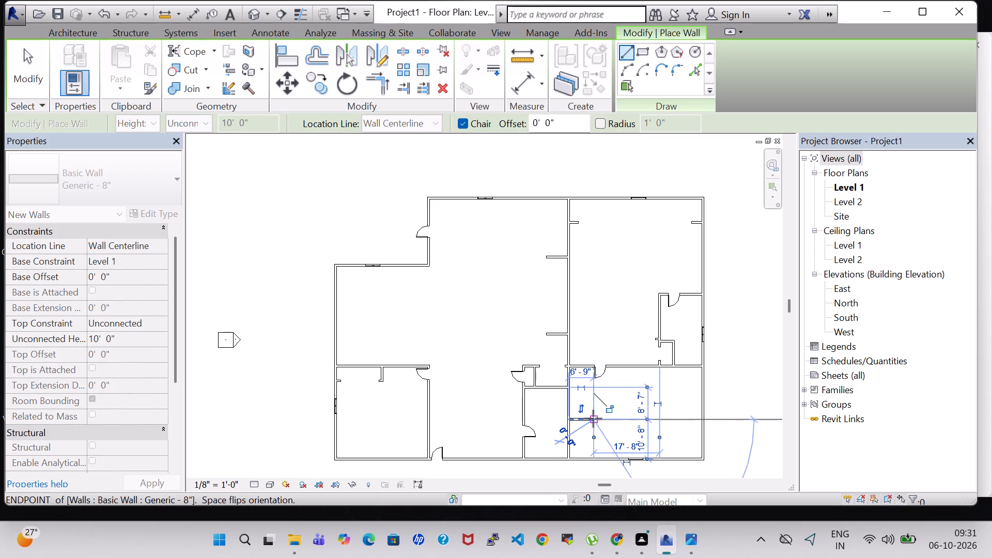
click(593, 410)
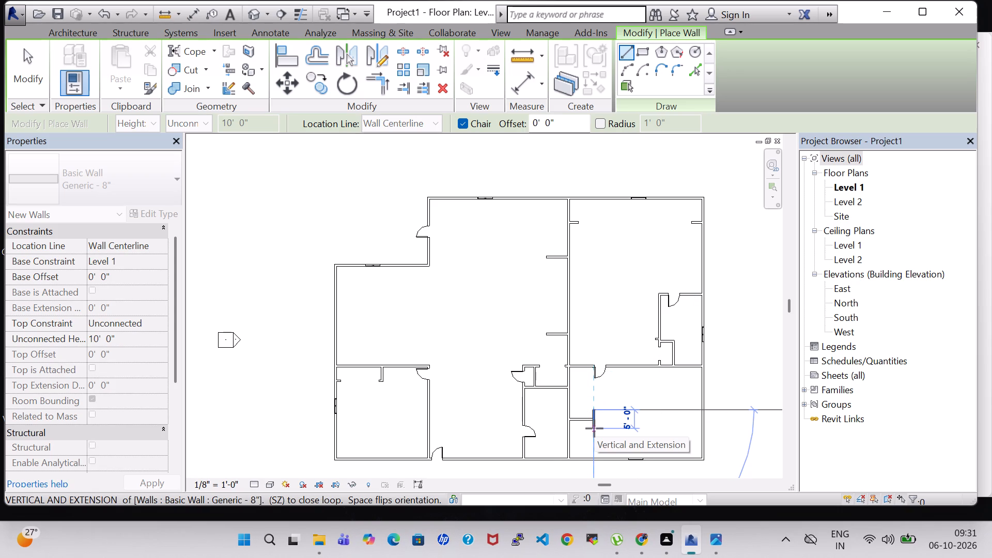
click(594, 458)
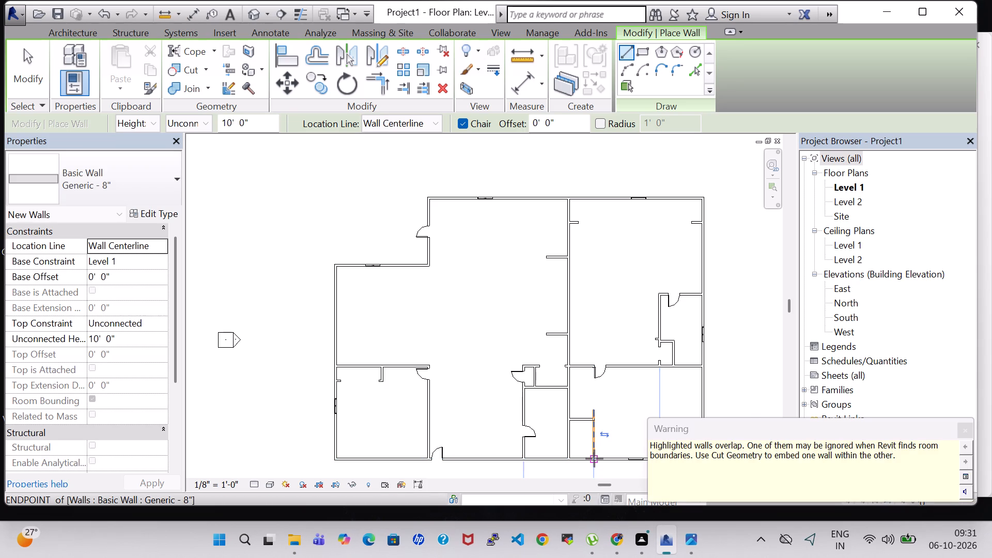
click(964, 435)
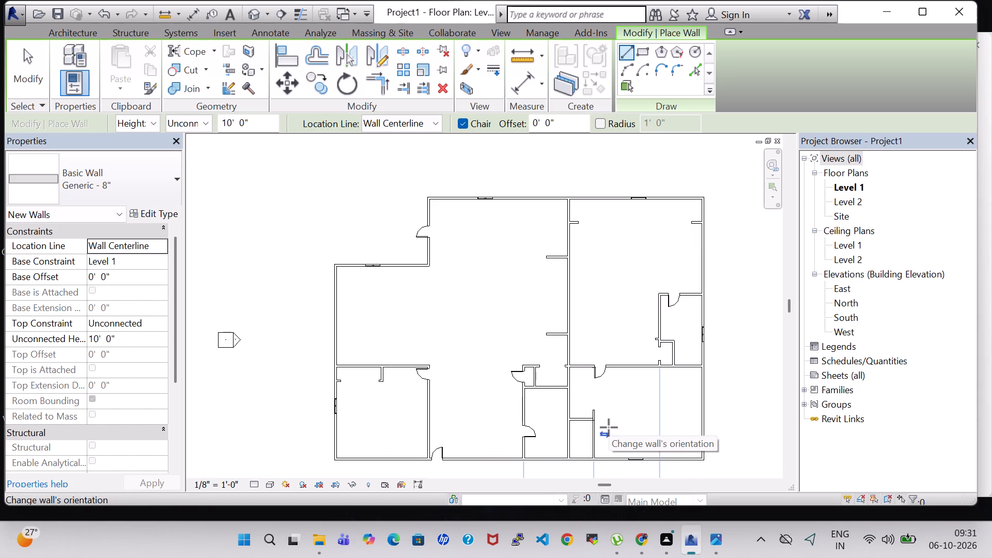
key(Escape)
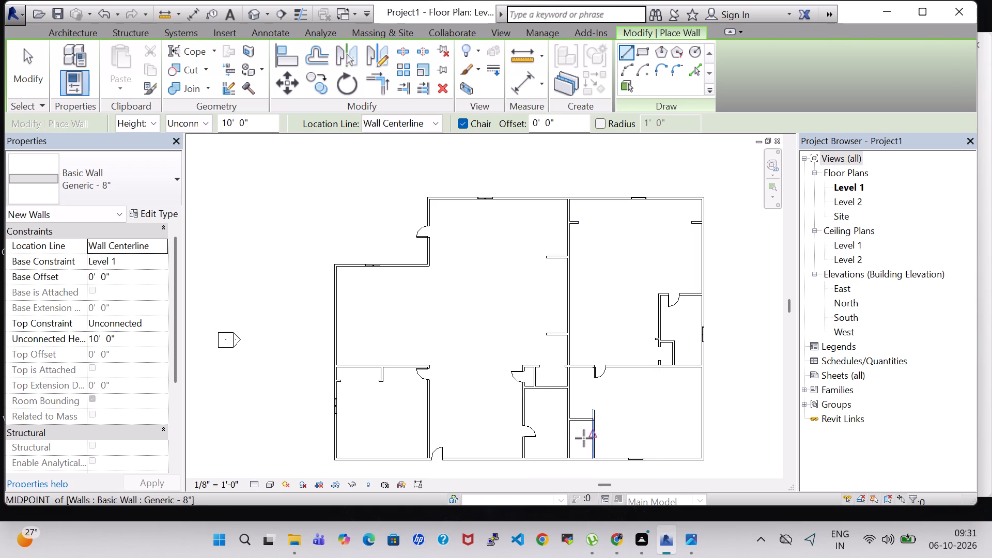
key(Escape)
Load the Door-Double-Flush_Panel family from the Doors library folder with its 68" x 80" type.
click(104, 58)
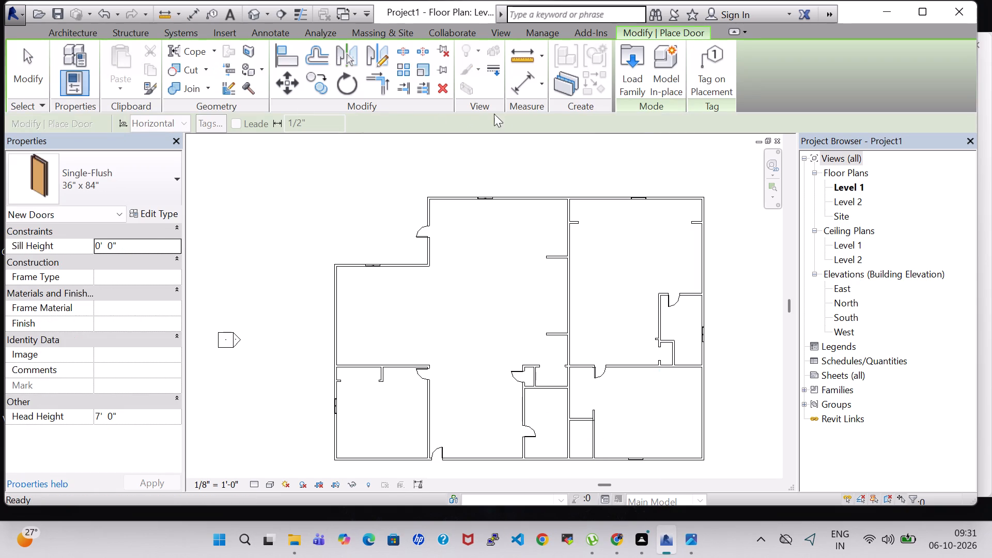
click(618, 67)
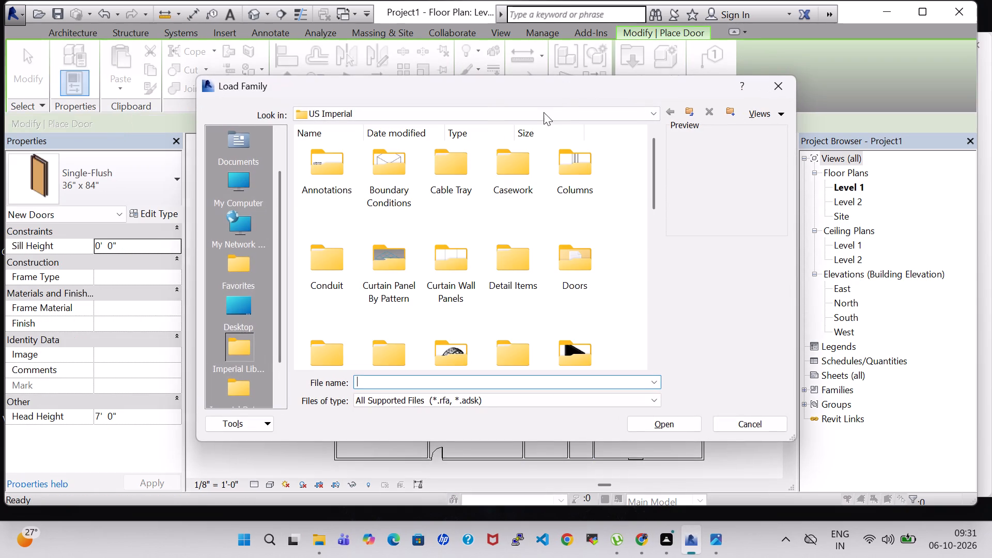
double_click(584, 261)
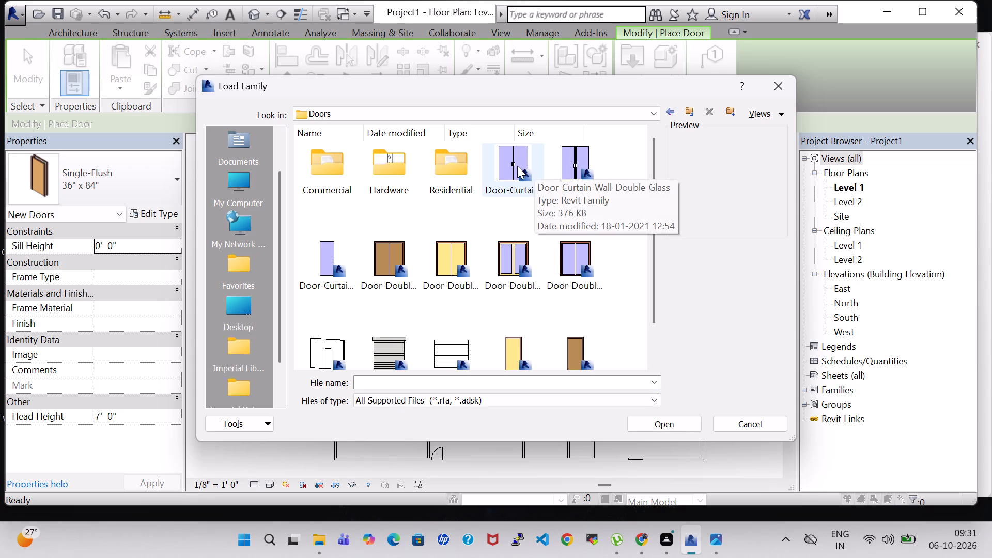
click(398, 259)
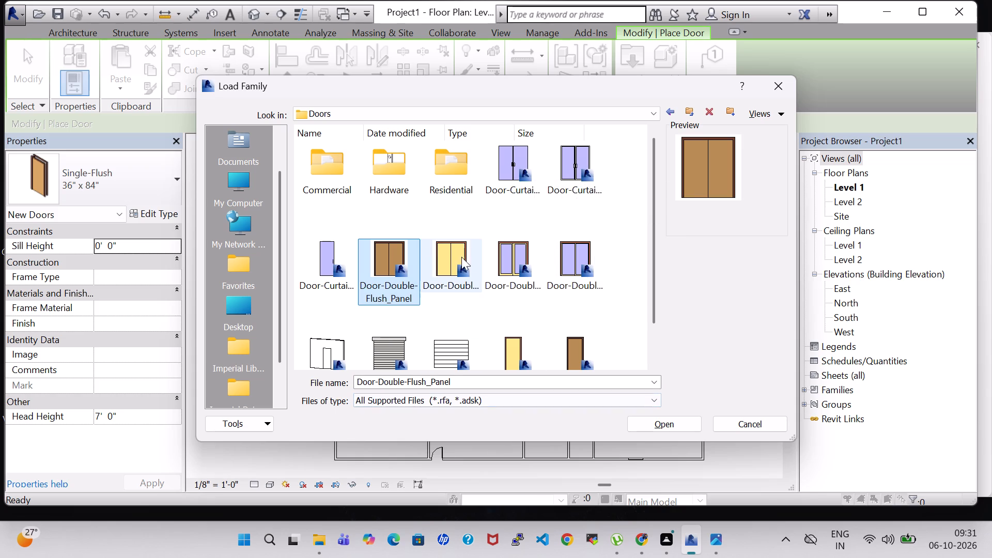
click(471, 258)
click(393, 247)
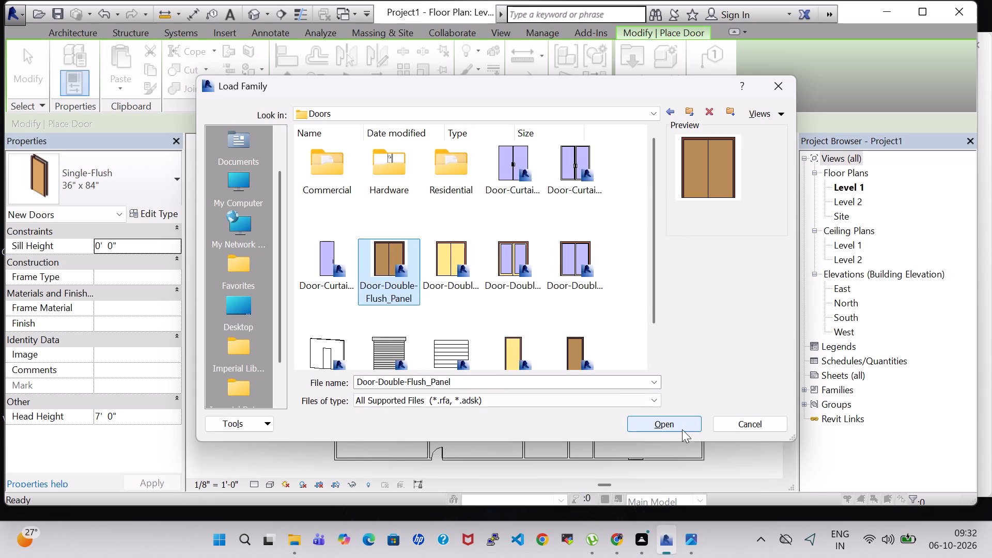
click(686, 431)
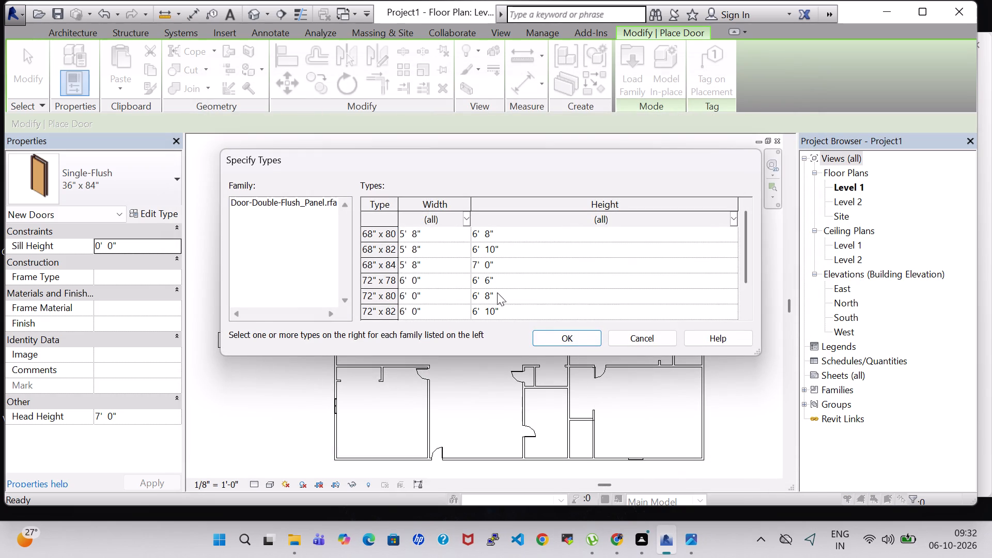
click(557, 337)
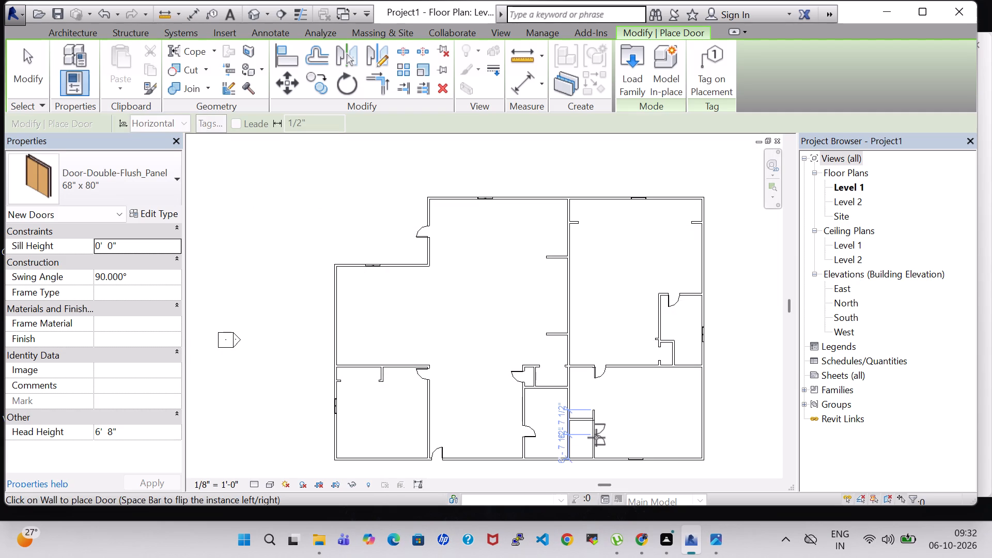
Place the 68" x 80" double door near the middle of the new closet's east wall, swinging east into the room.
click(596, 438)
key(Escape)
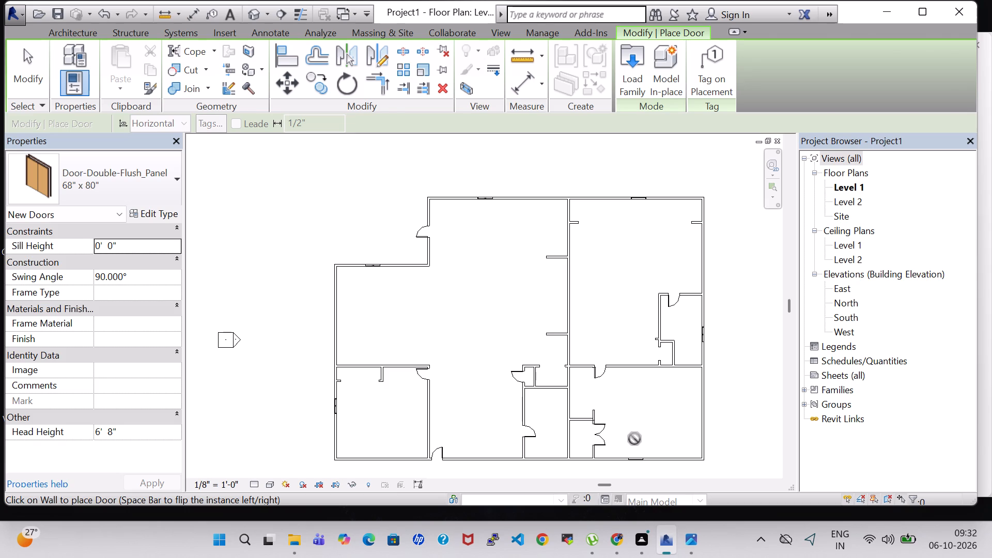
key(Escape)
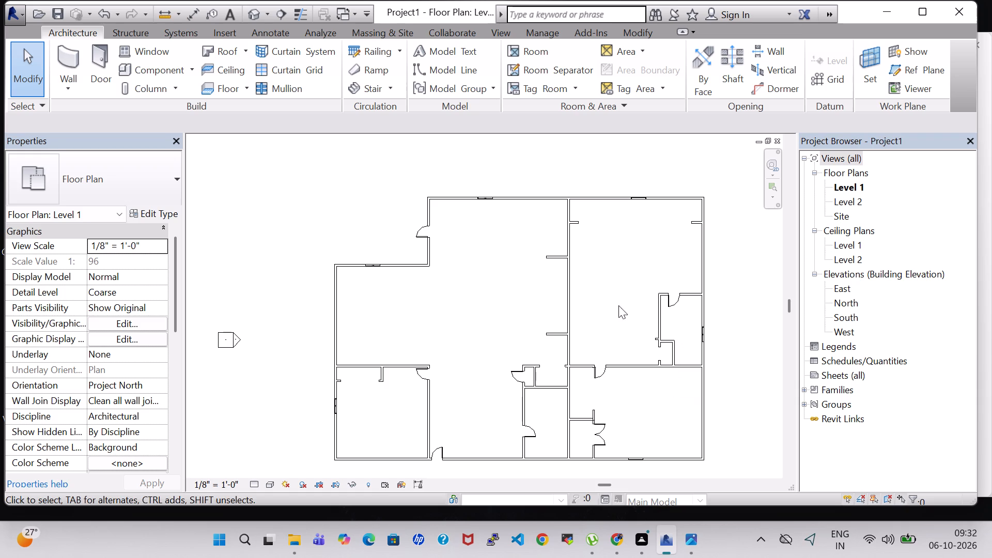
Load the Bed-Shaker family from the Beds subfolder of the Furniture library folder.
click(160, 68)
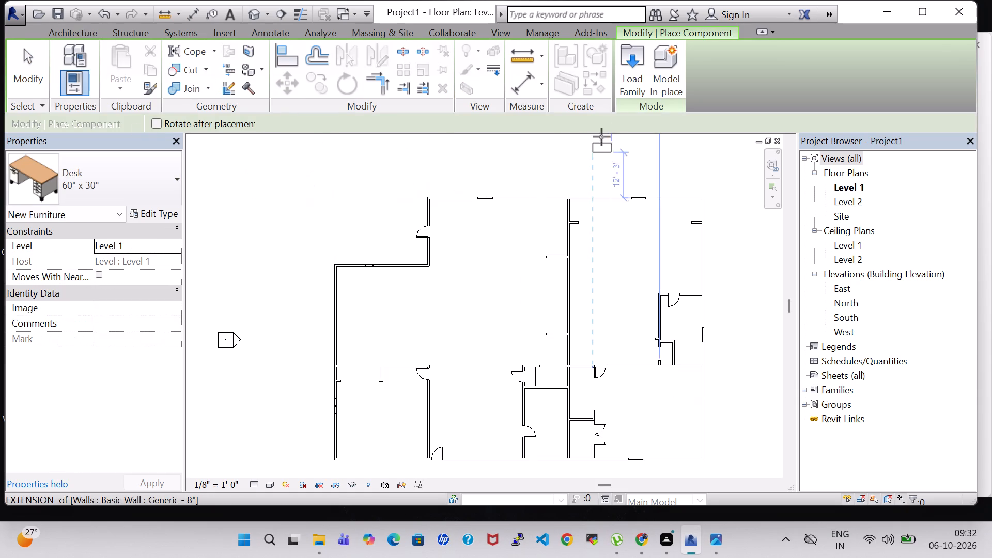
click(623, 53)
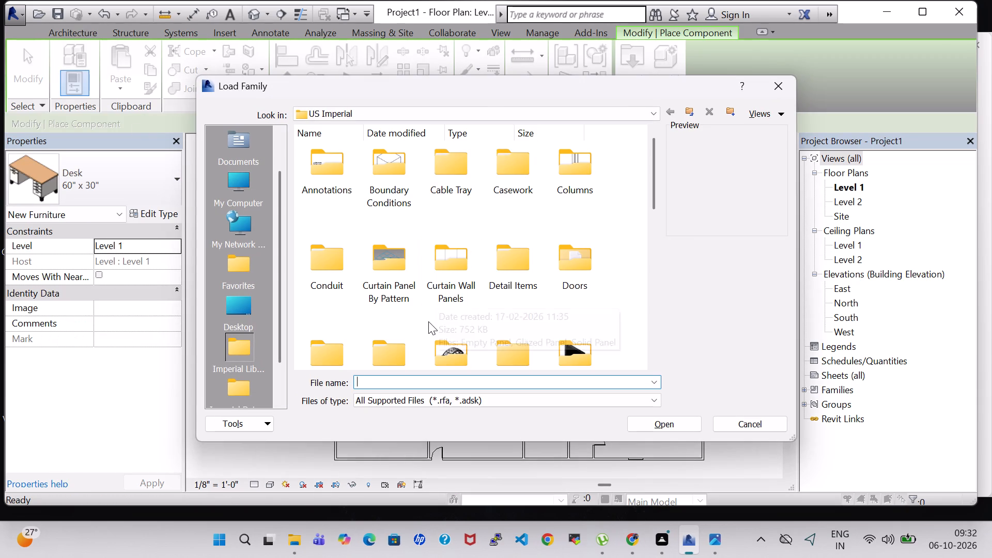
click(509, 180)
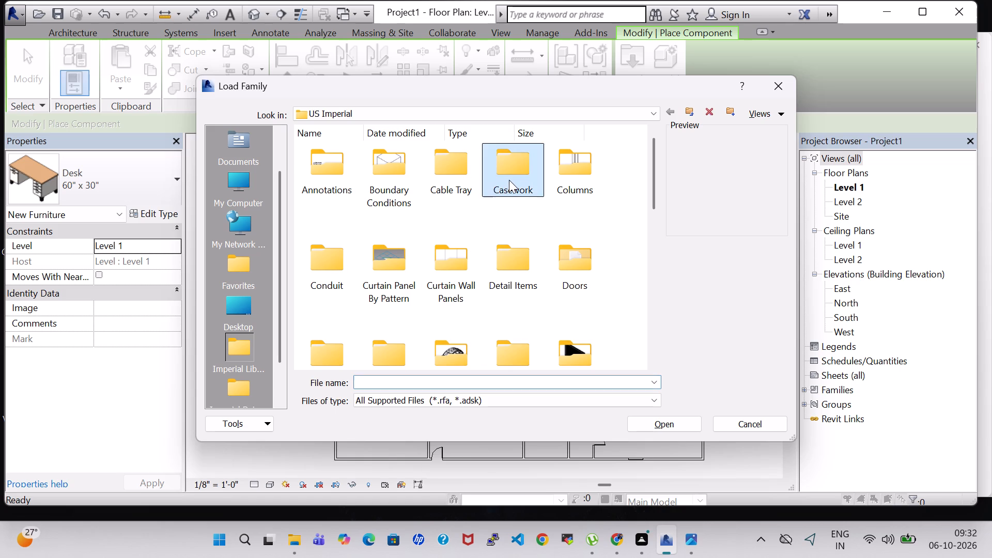
key(b)
key(e)
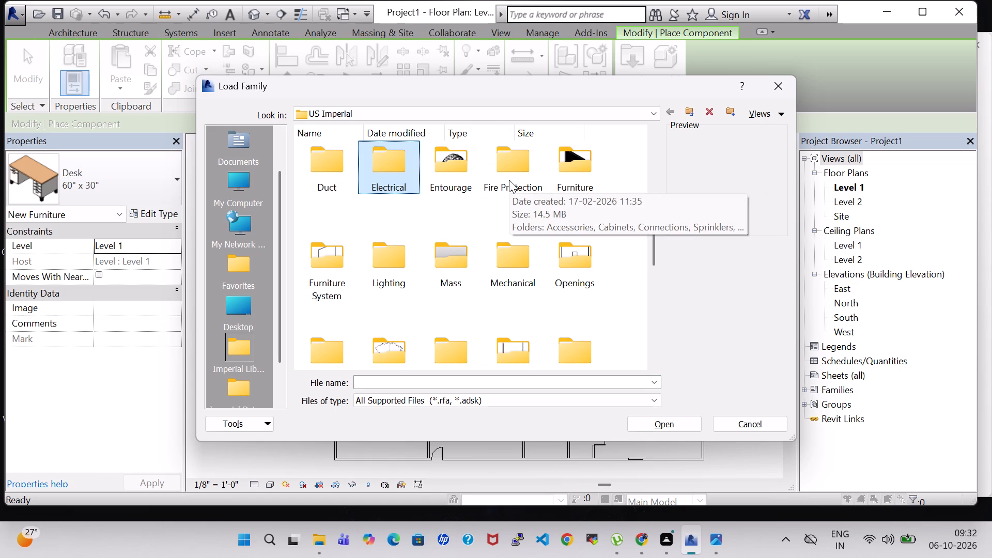
text(ds)
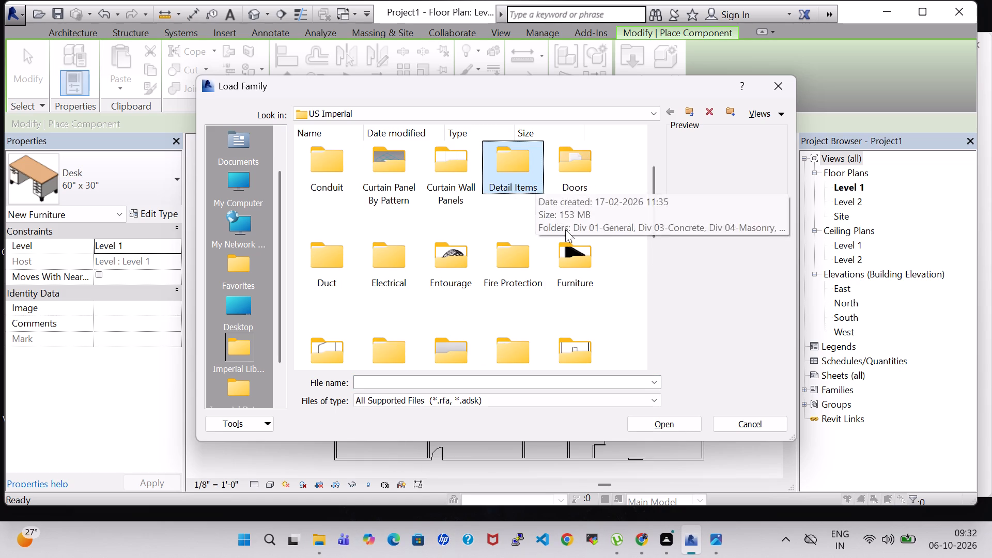
double_click(587, 256)
double_click(333, 160)
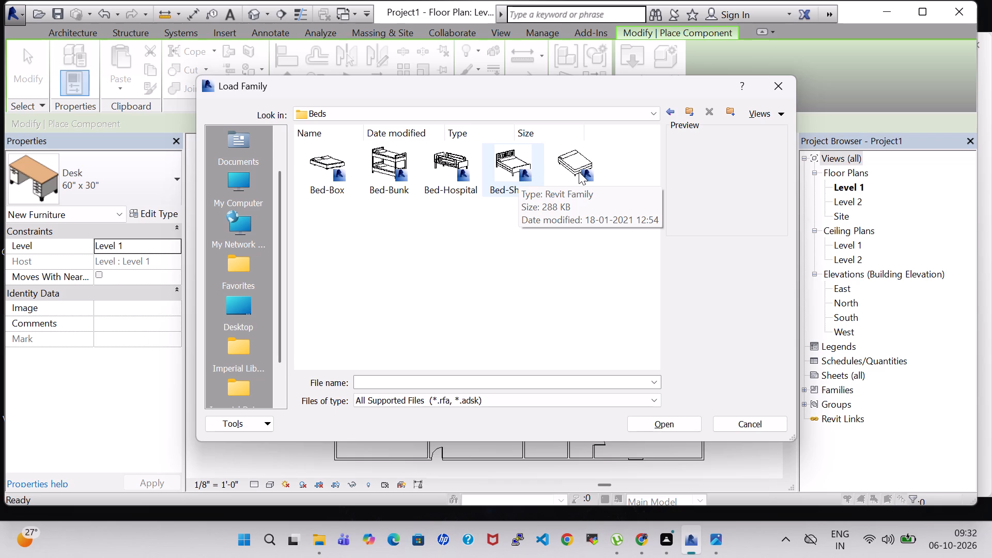
click(494, 163)
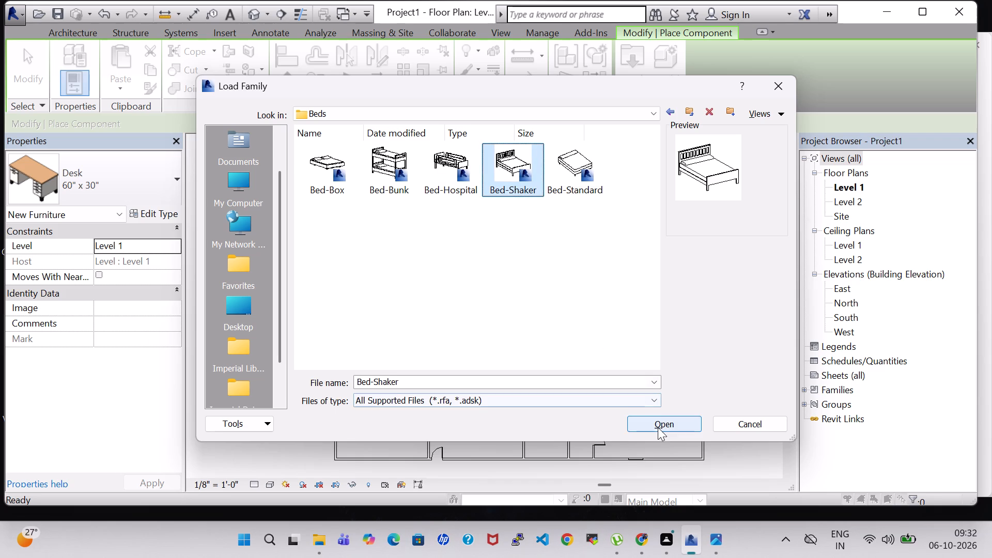
click(658, 427)
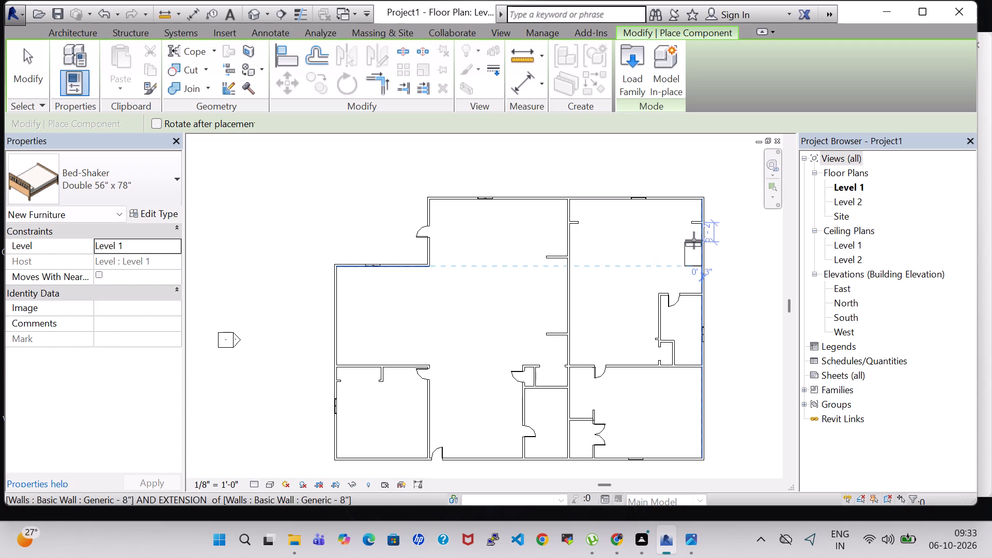
Place Double 56" x 78" Bed-Shaker beds in the northeast and southeast rooms, headboards east, about 1'-2 1/4" from the east wall.
key(space)
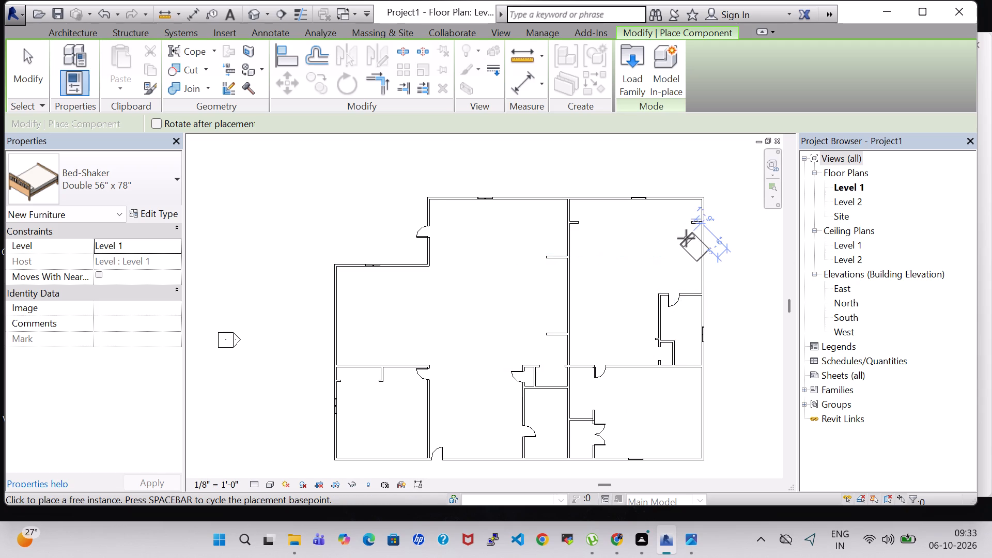
key(space)
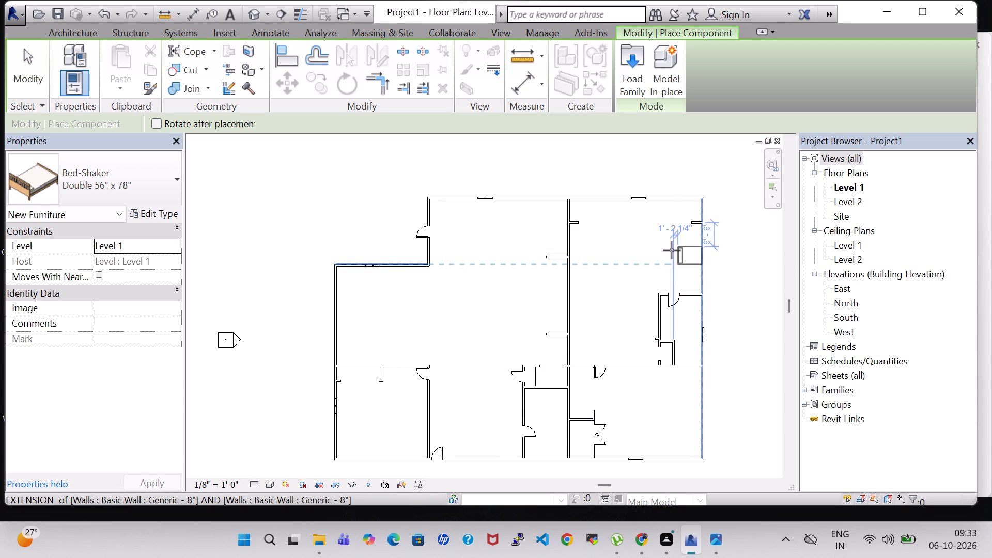
key(space)
key(space)
key(space)
key(space)
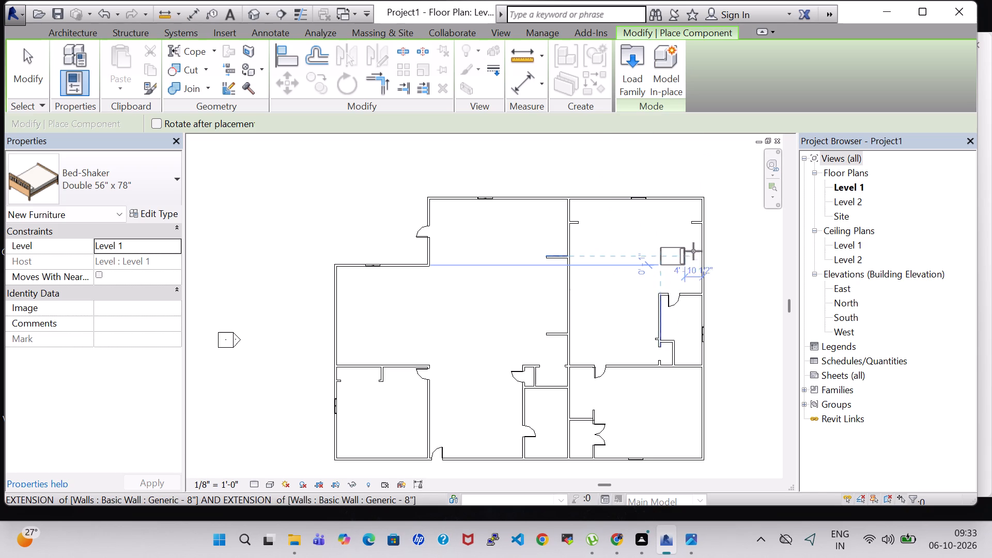
scroll(695, 250, up, 2)
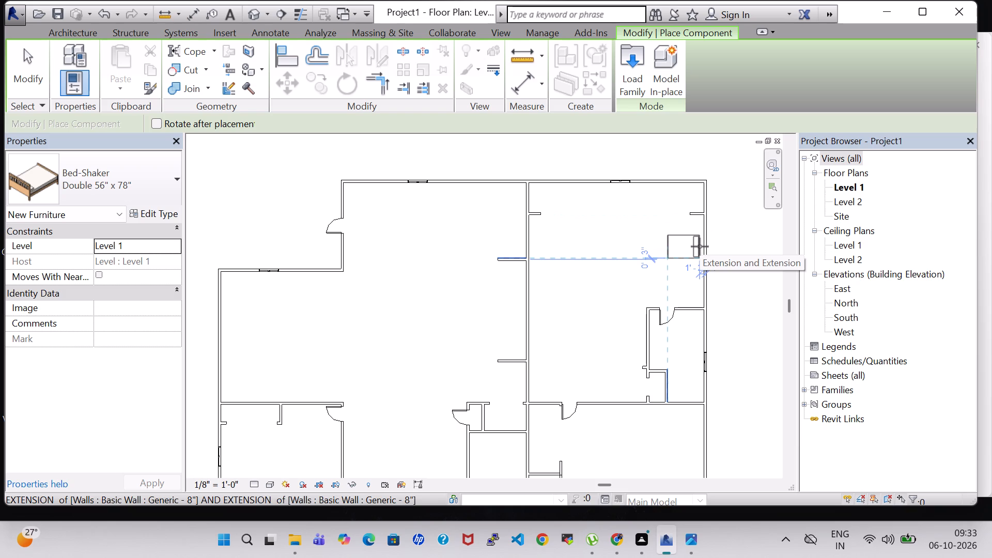
click(700, 246)
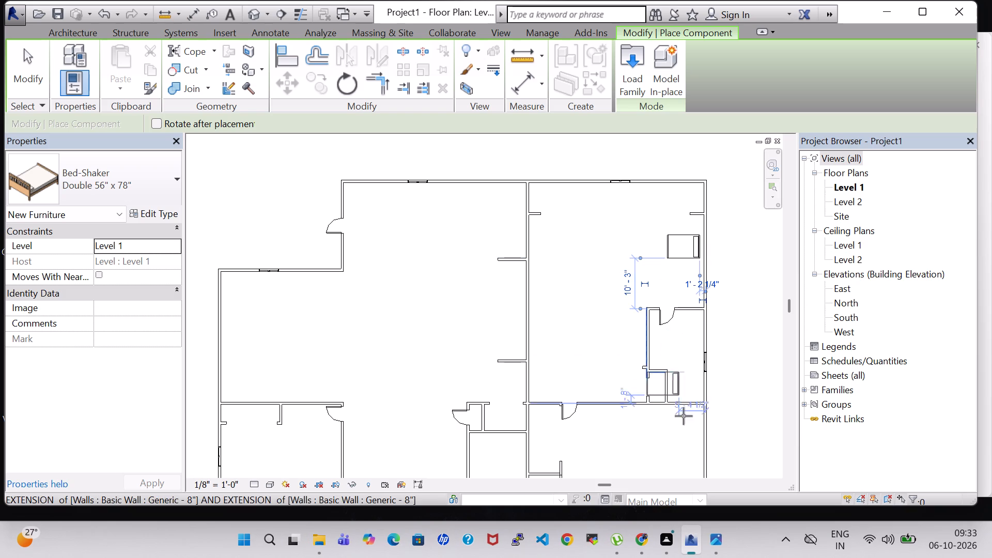
click(699, 459)
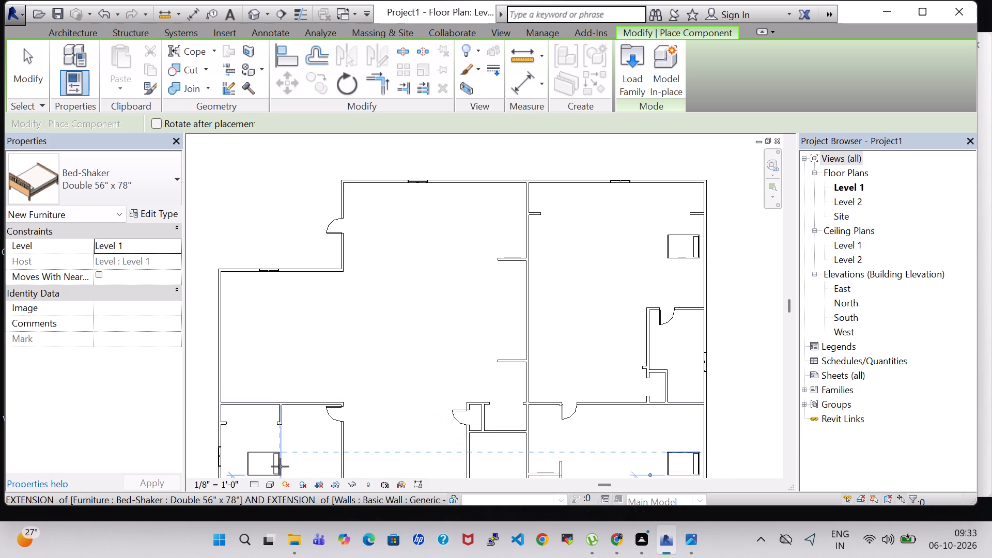
Place a Double 56" x 78" bed in the southwest room, headboard toward the south wall, about 9'-10 1/2" from the west wall.
scroll(280, 466, down, 1)
key(space)
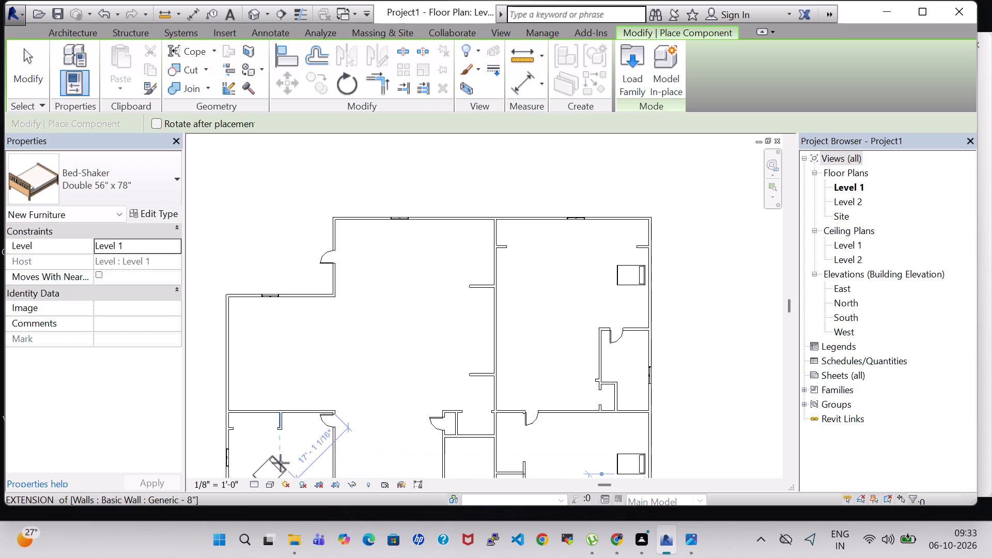
key(space)
key(space)
key(space)
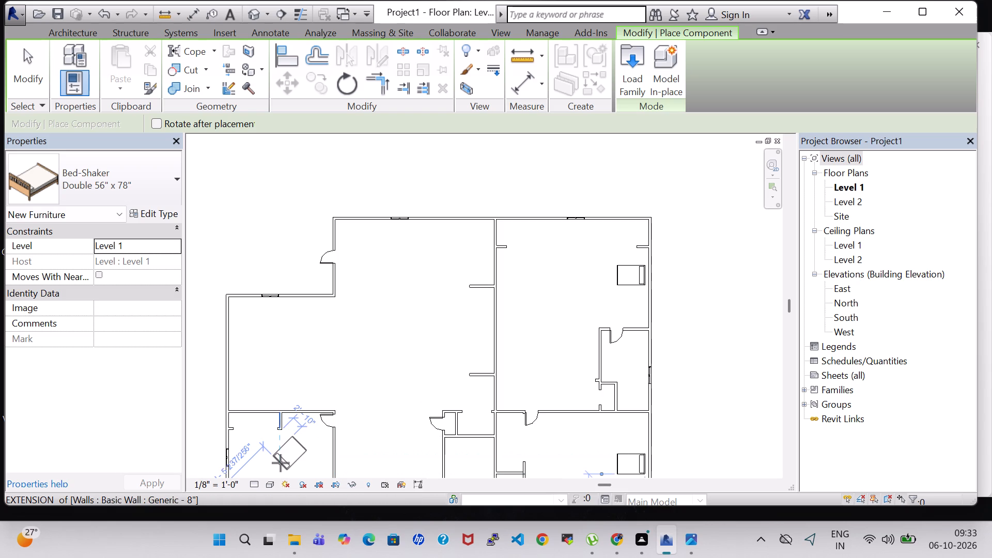
key(space)
middle_drag(290, 458, 294, 394)
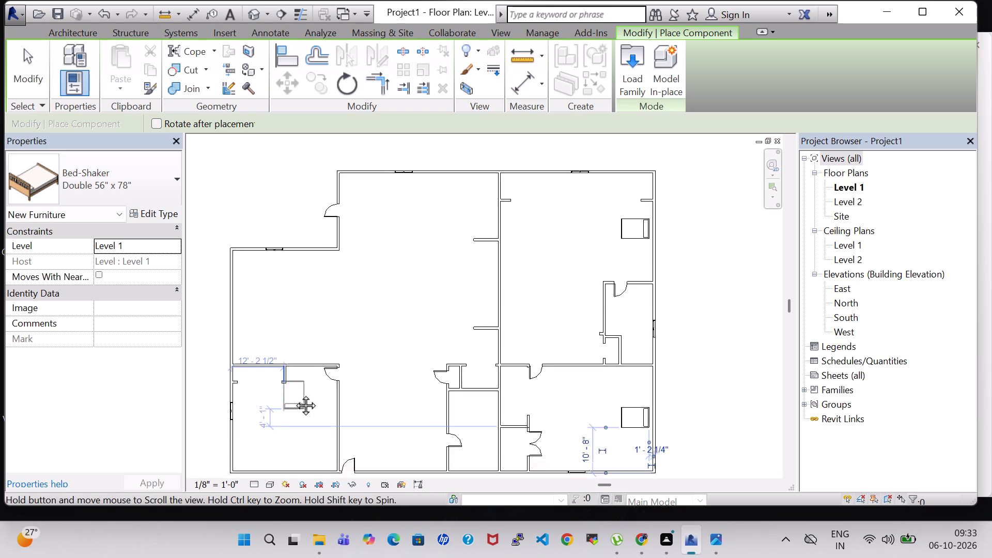
middle_drag(294, 394, 298, 345)
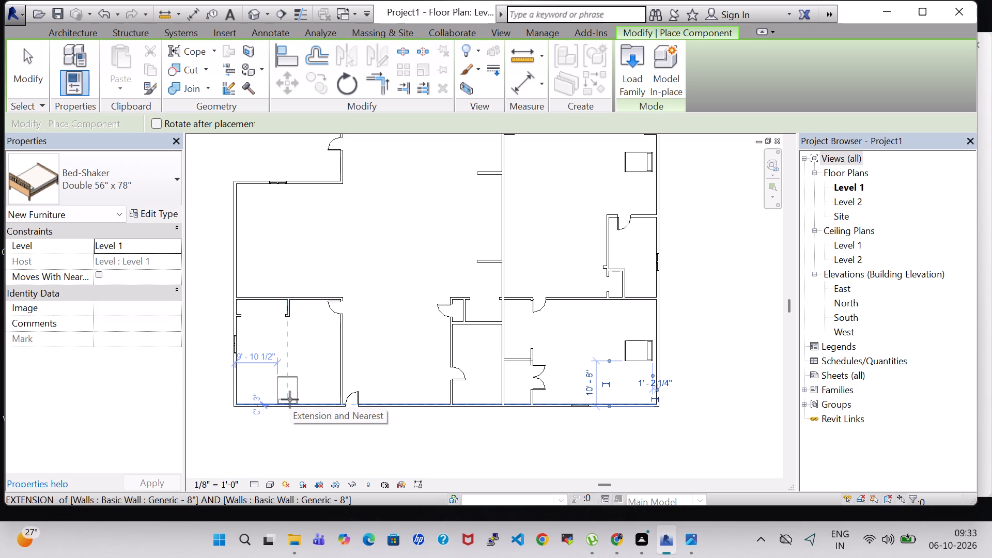
scroll(290, 399, up, 4)
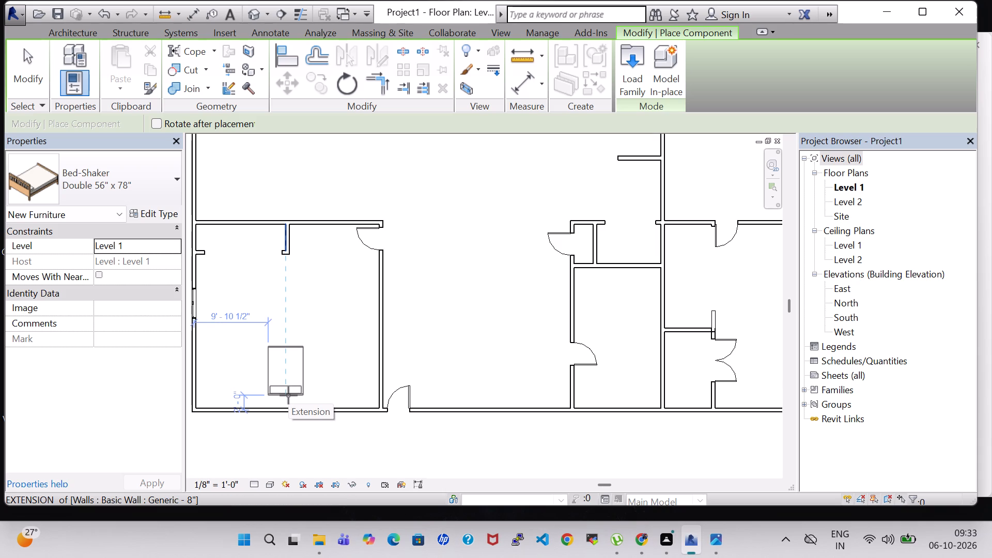
key(Down)
key(Down)
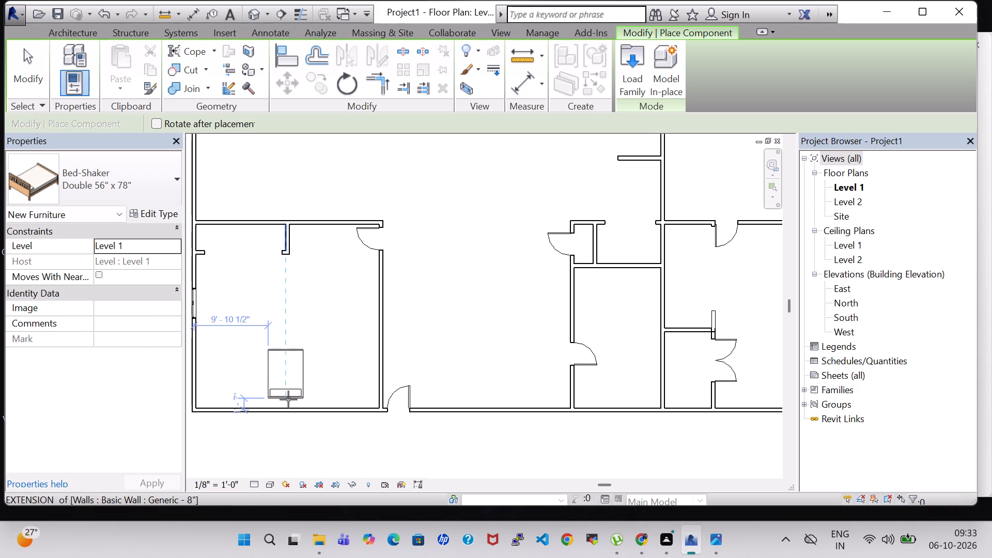
click(287, 400)
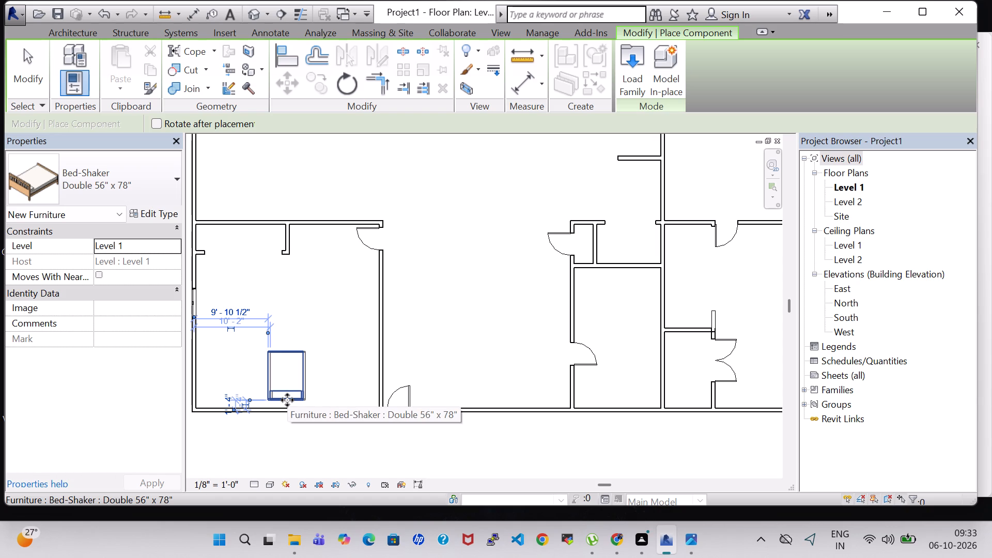
key(Escape)
key(Escape)
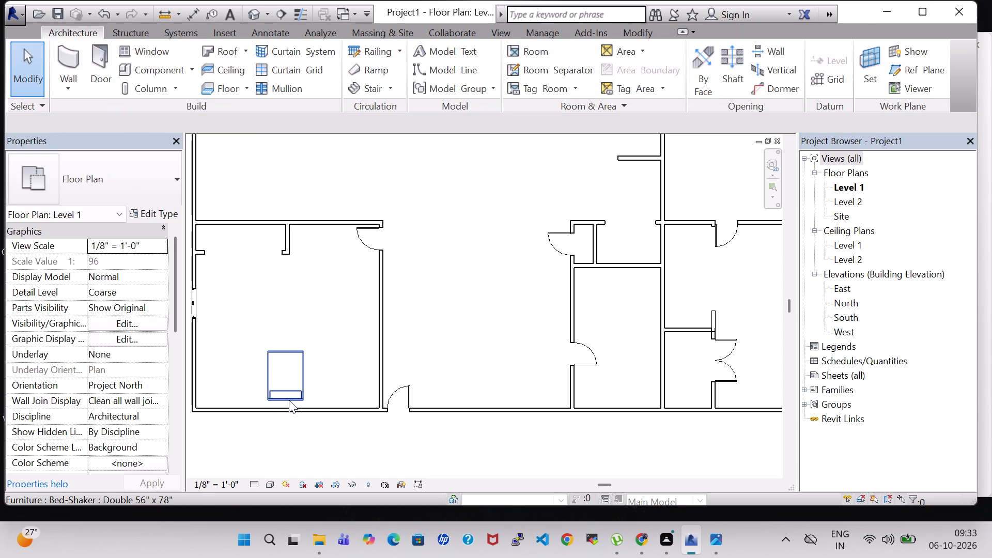
Save the project as Project1 in the work folder on the Desktop.
scroll(521, 387, down, 4)
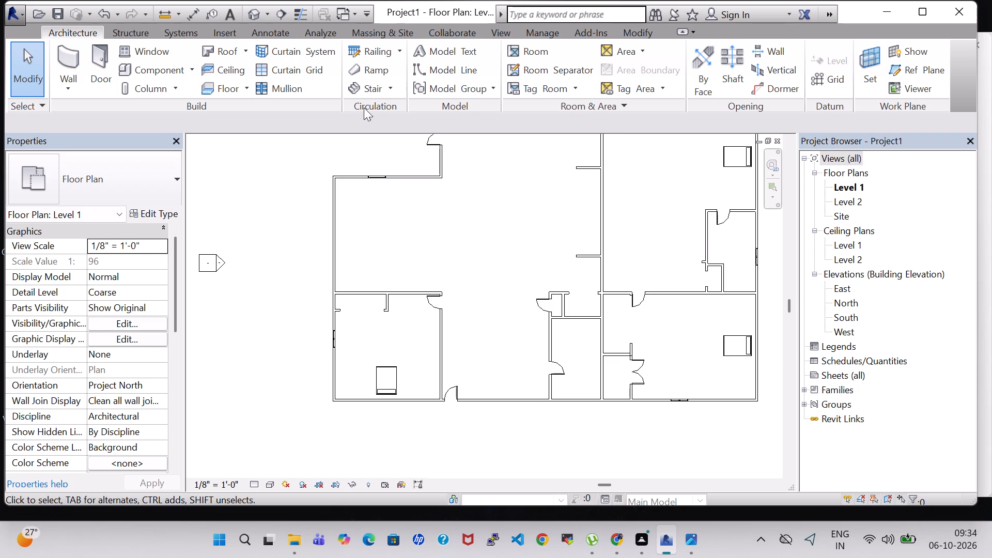
click(177, 66)
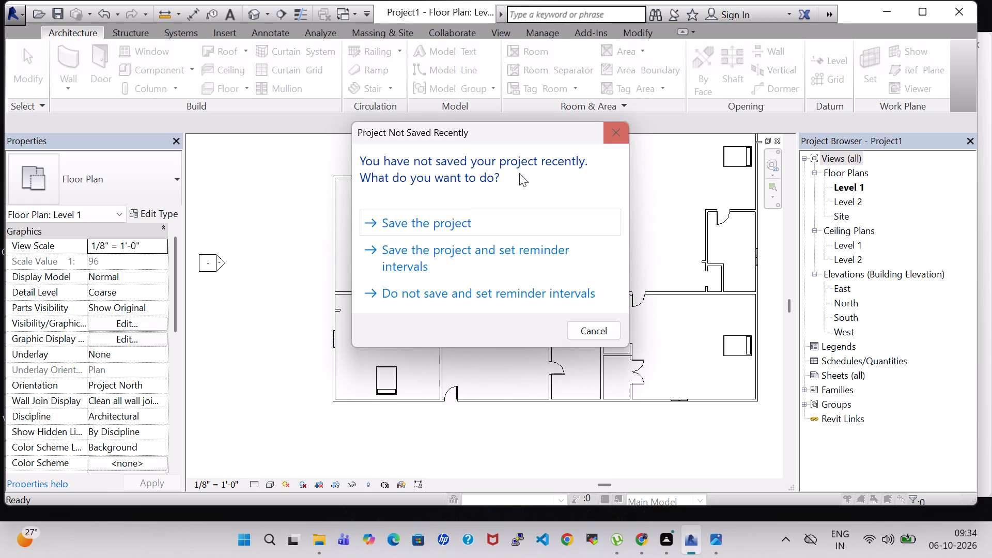
click(461, 219)
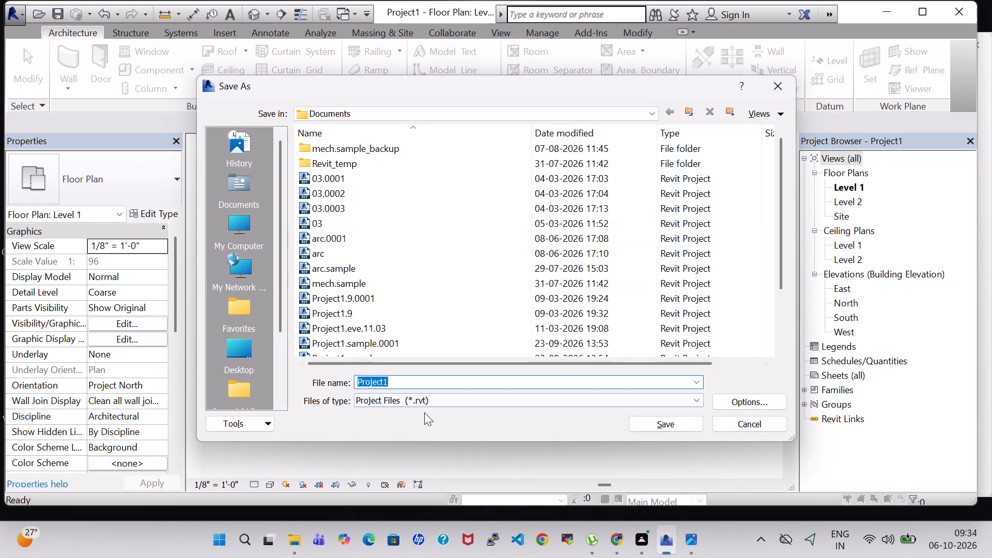
scroll(248, 247, down, 2)
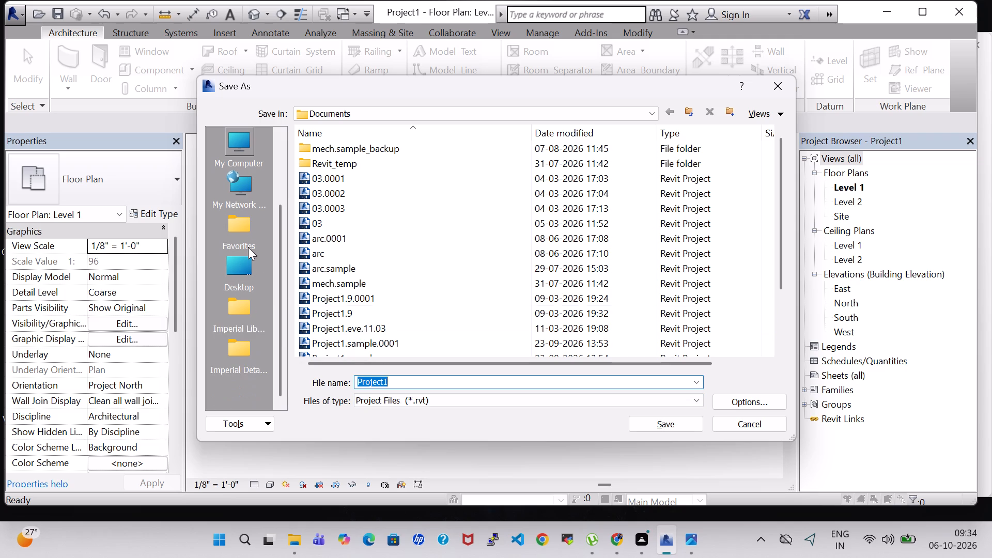
scroll(248, 247, down, 1)
double_click(244, 269)
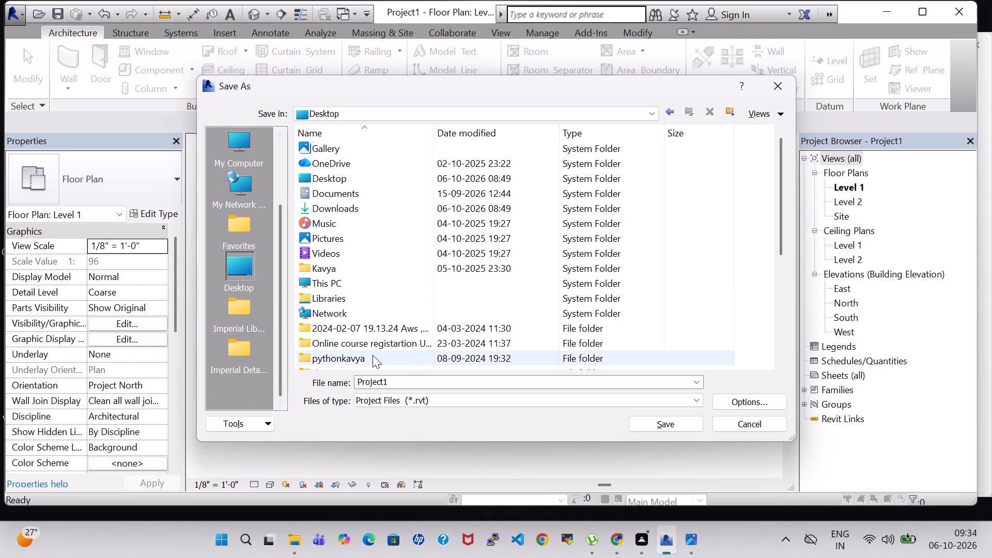
scroll(373, 355, down, 2)
click(359, 344)
click(359, 344)
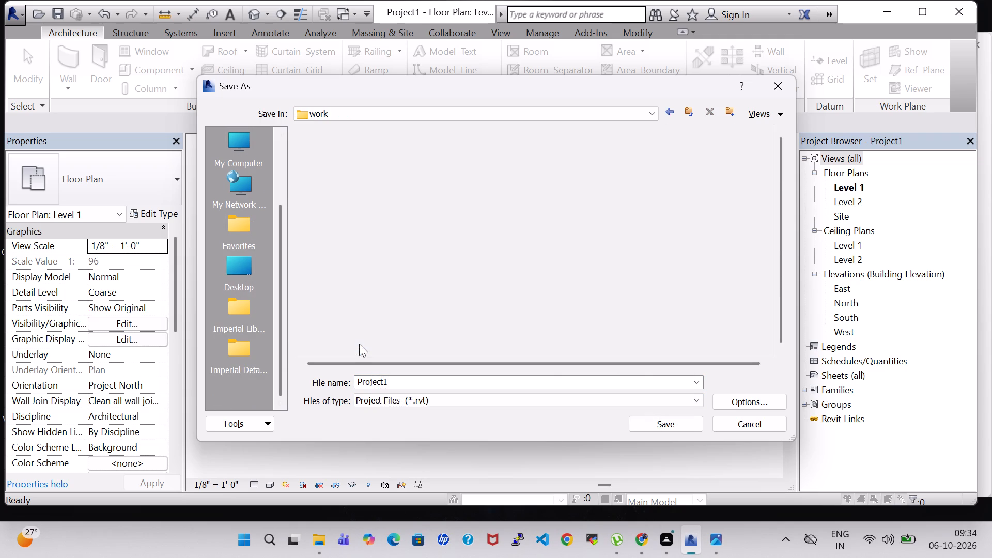
click(428, 391)
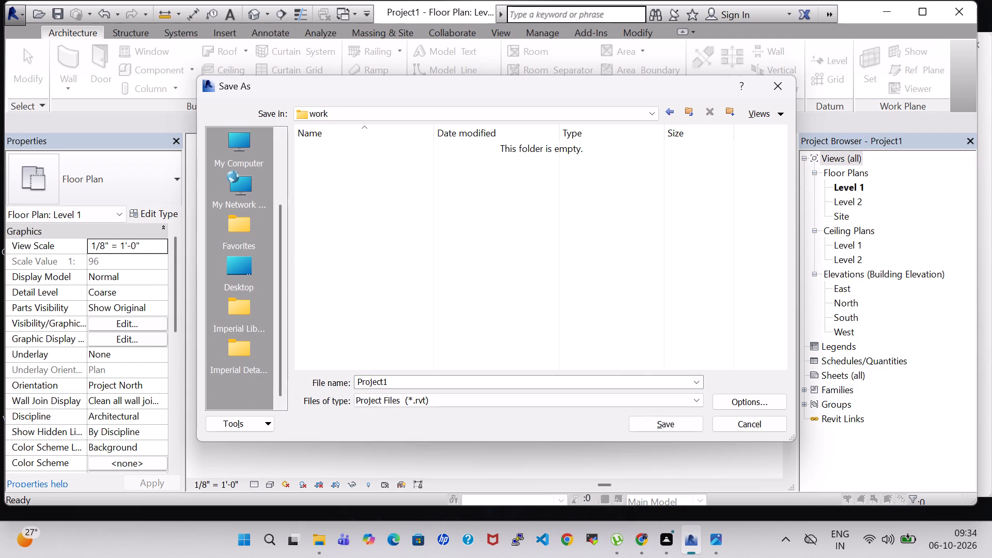
click(428, 383)
click(428, 383)
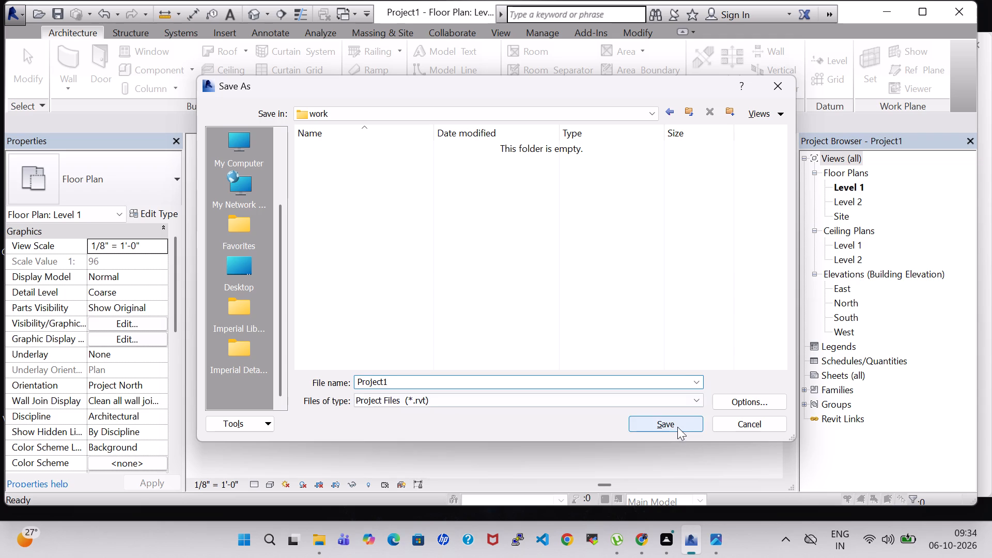
click(670, 423)
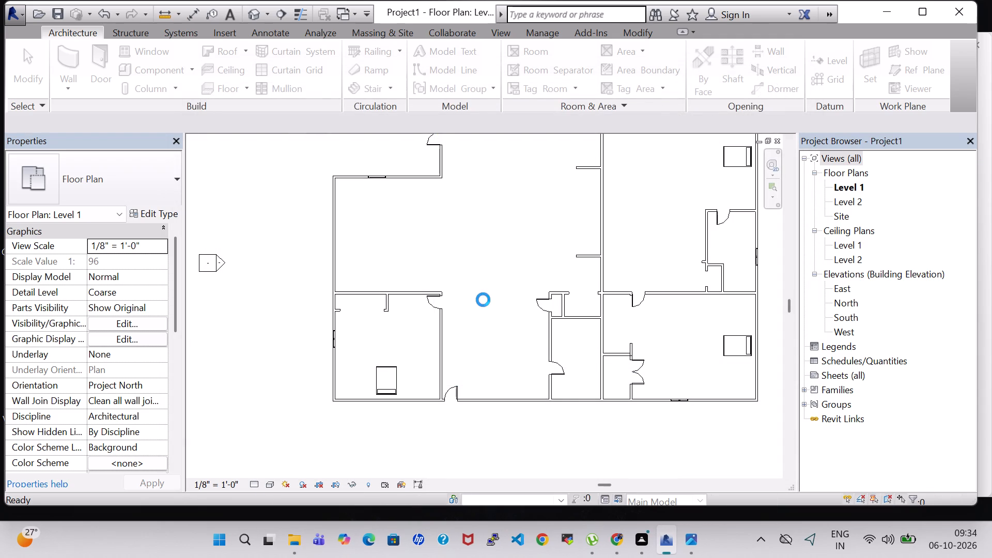
Load the Sofa-Corbu family from the Seating subfolder of the Furniture library folder.
scroll(483, 300, down, 2)
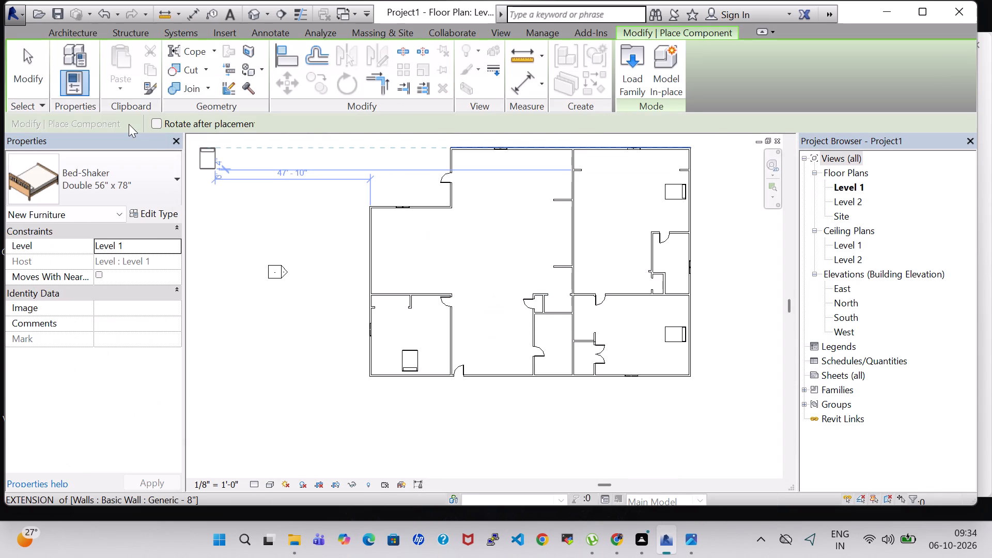
key(Escape)
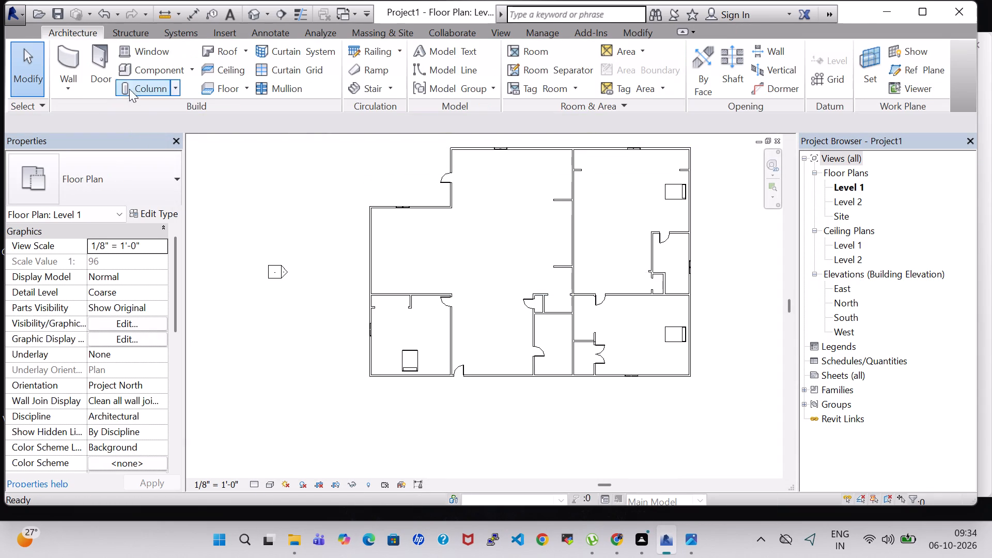
click(164, 72)
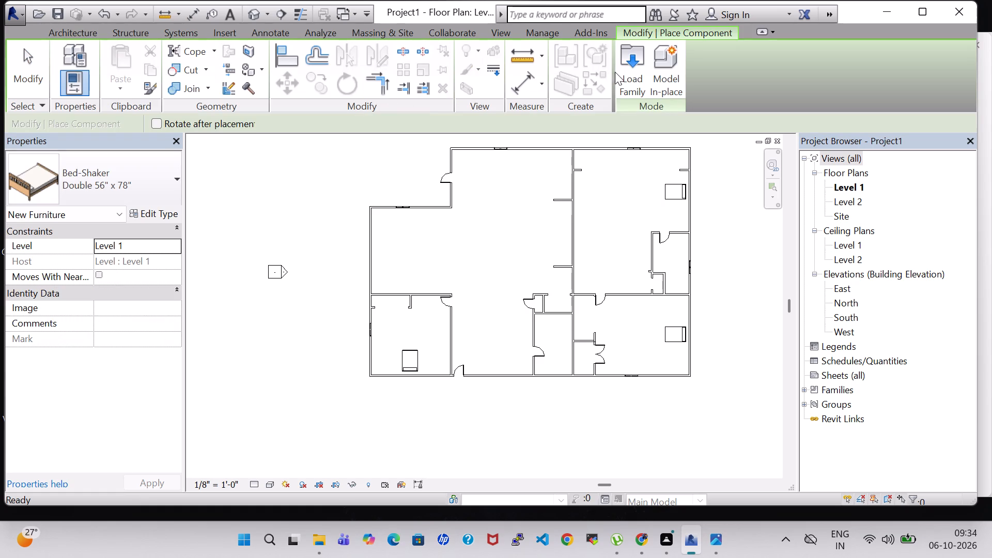
click(624, 69)
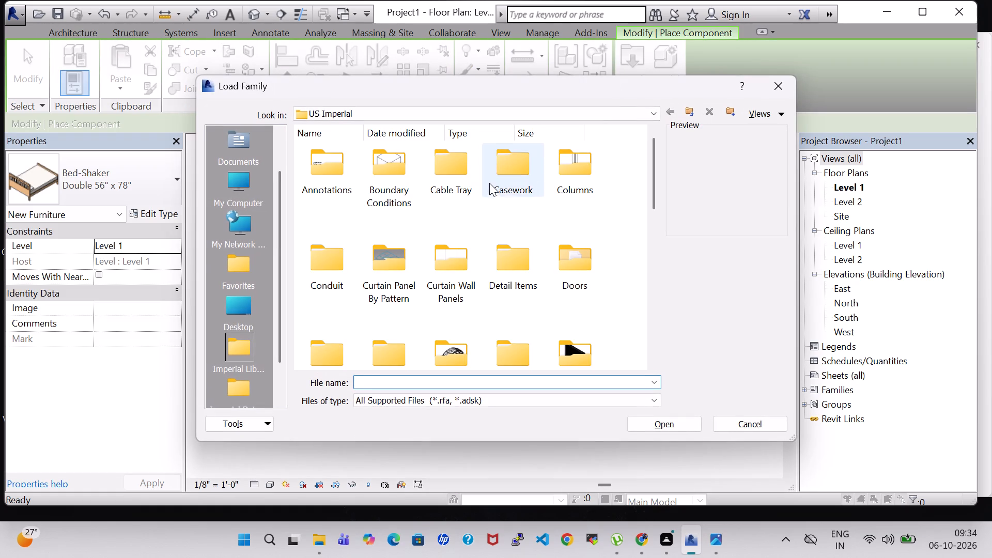
key(f)
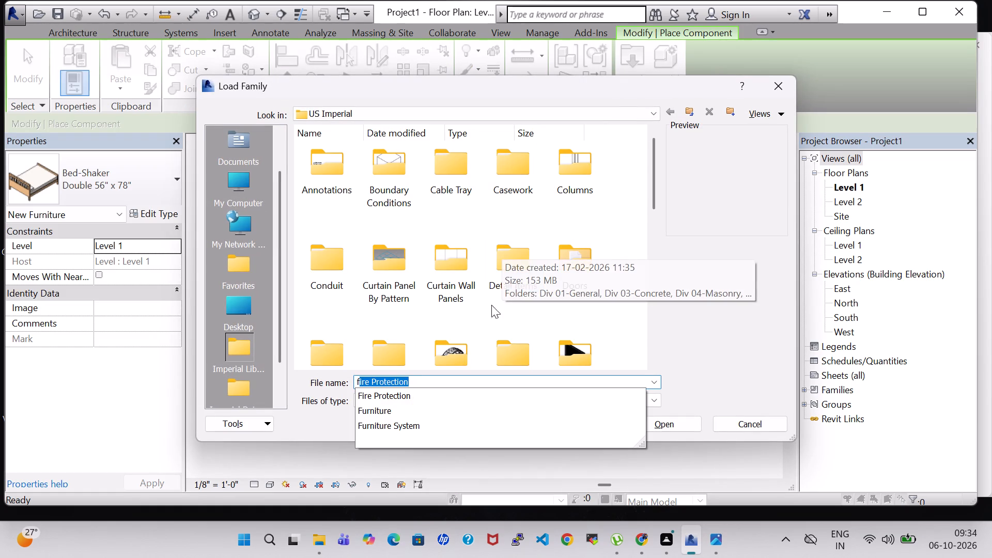
click(454, 265)
key(f)
double_click(566, 176)
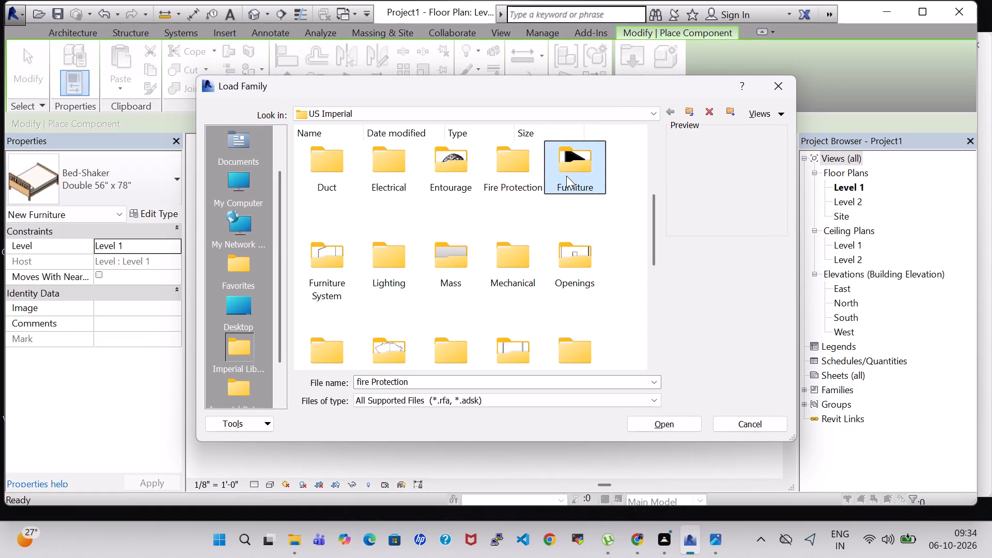
double_click(391, 175)
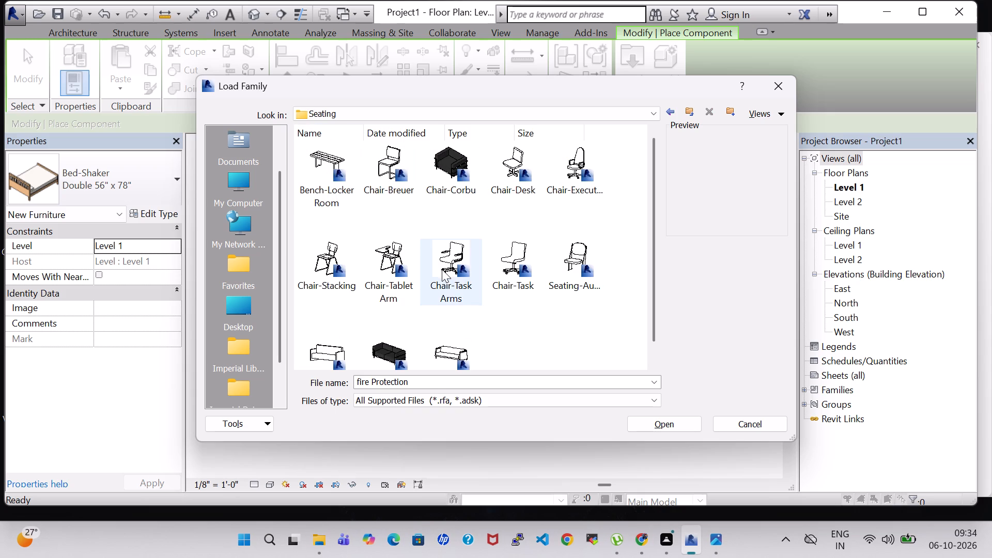
scroll(441, 275, down, 2)
click(392, 323)
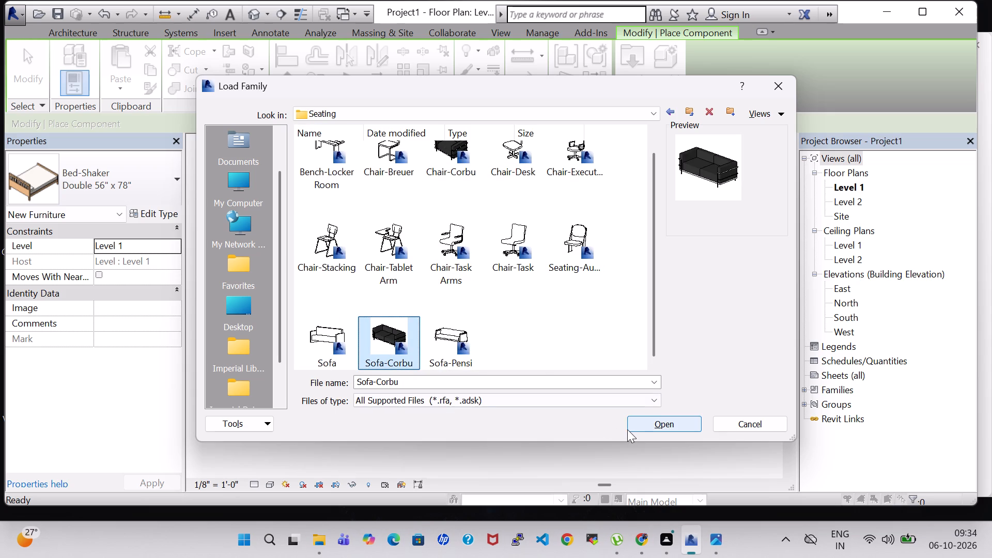
click(639, 429)
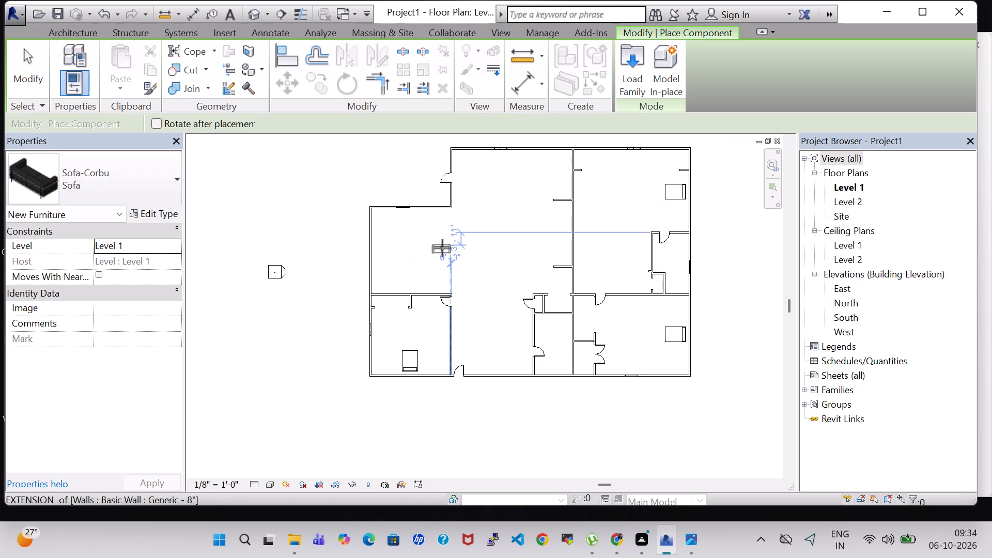
Place two Sofa-Corbu sofas in the west living area, one north-south on its east side, one east-west about 5'-8 1/2" from the north wall.
key(space)
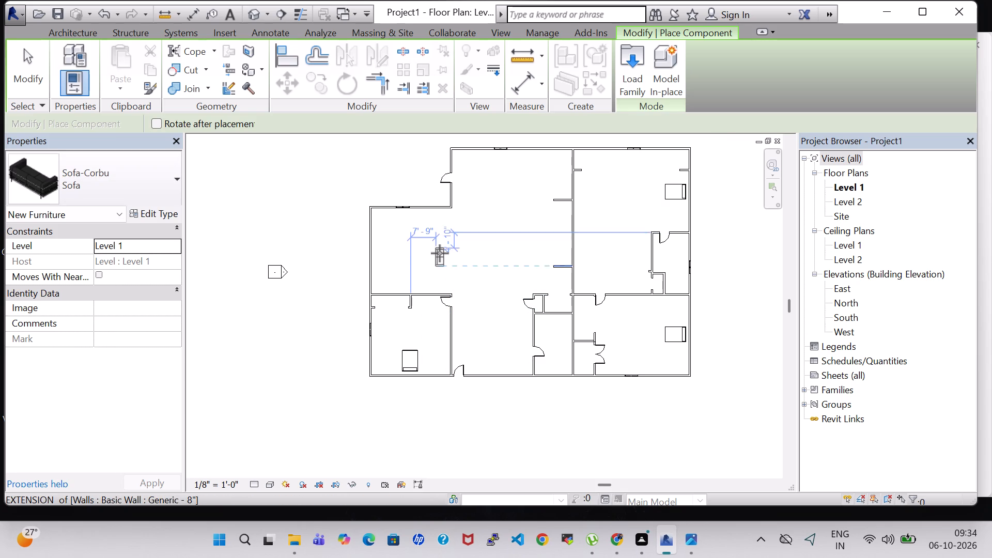
key(space)
key(space)
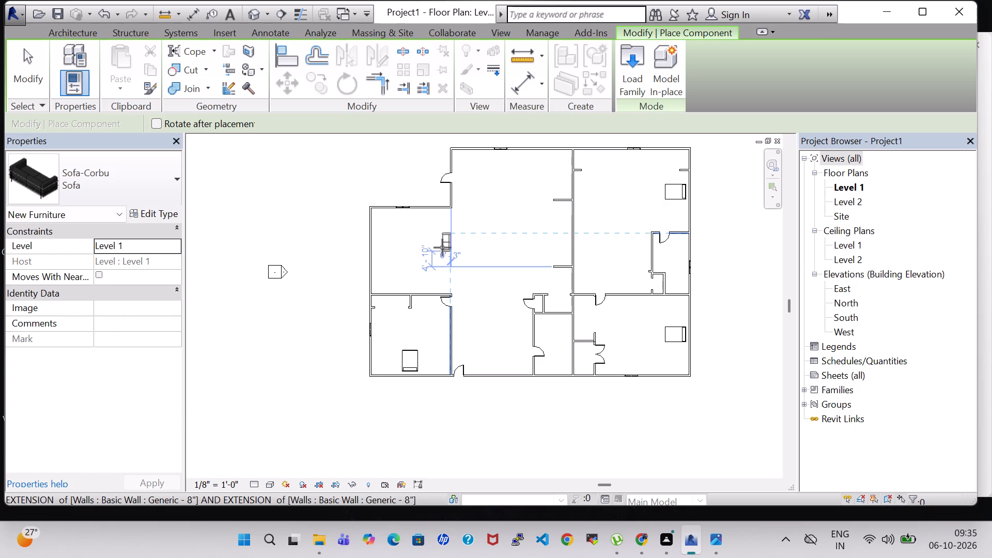
click(442, 247)
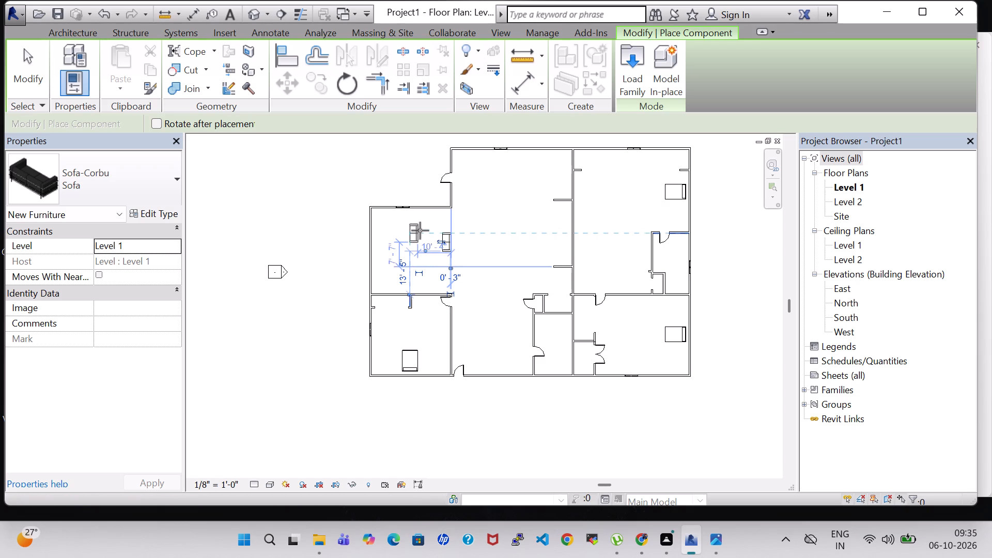
key(space)
key(space)
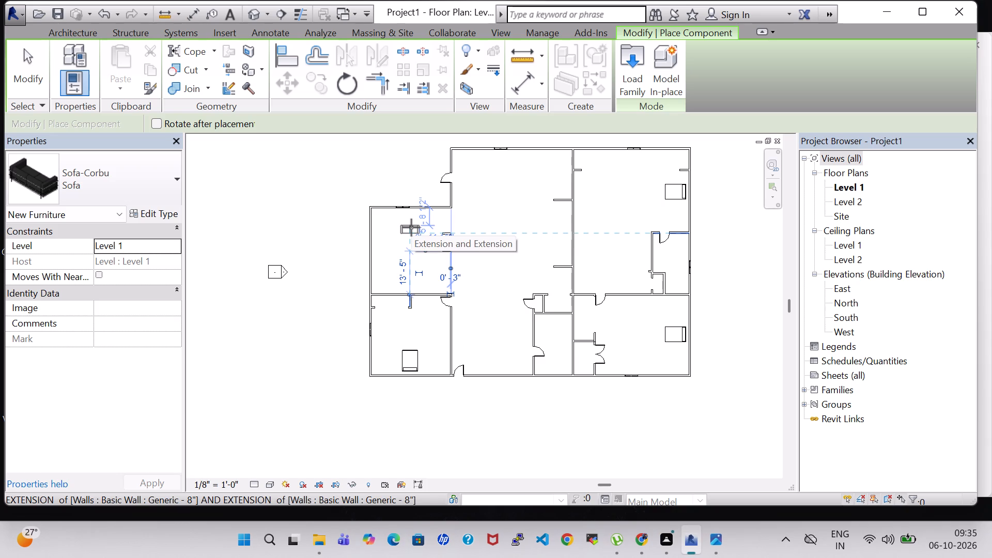
click(411, 227)
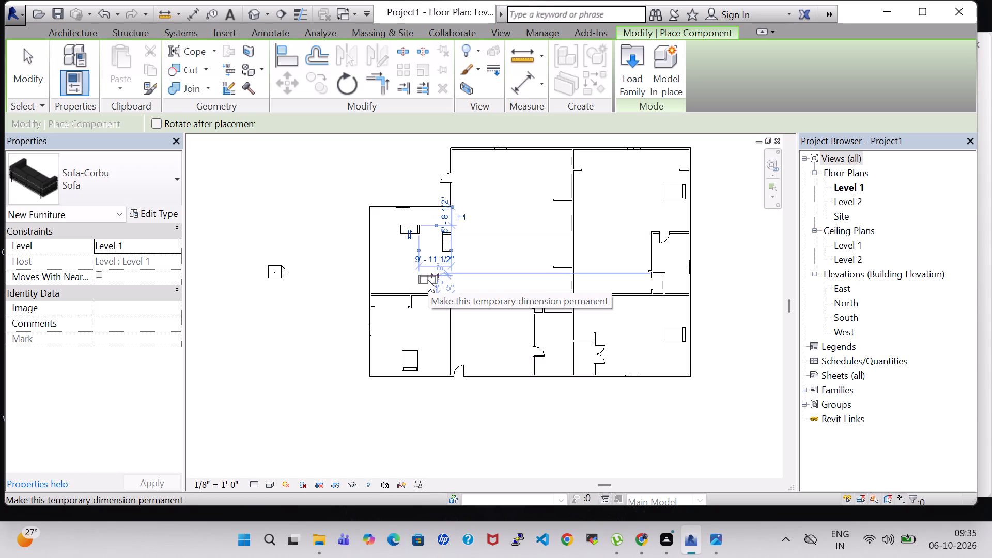
key(Escape)
key(Escape)
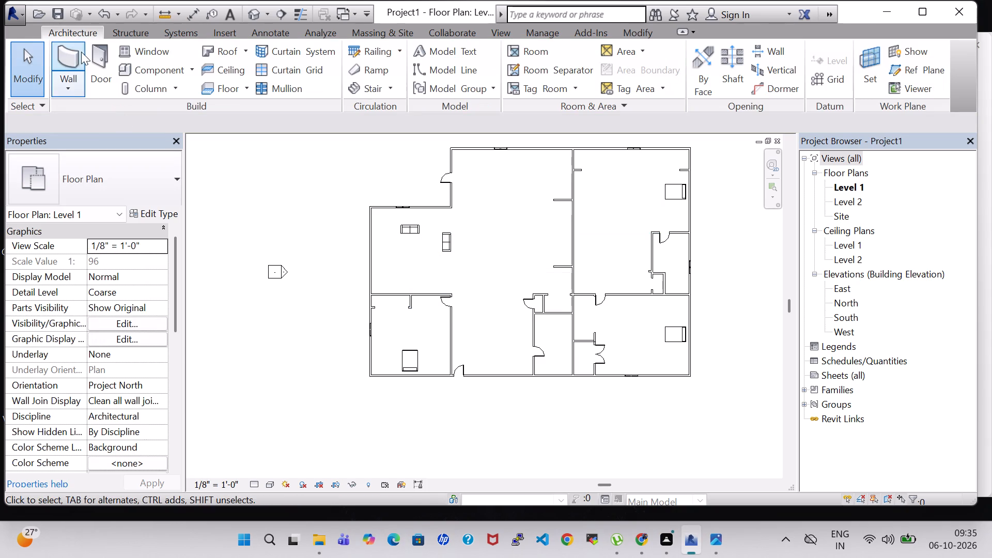
Place a 60" x 30" Desk running east-west in front of the two sofas in the west living area.
click(154, 67)
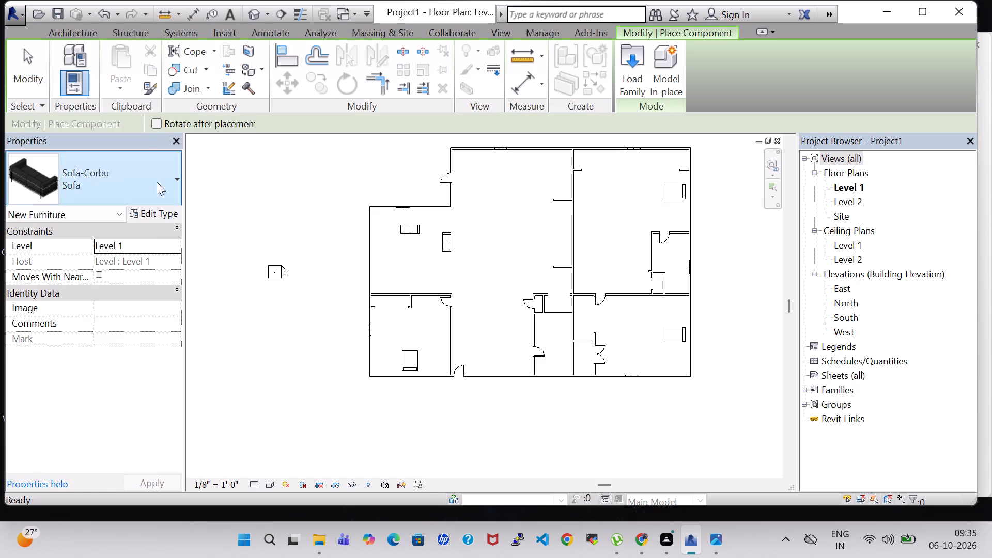
click(162, 192)
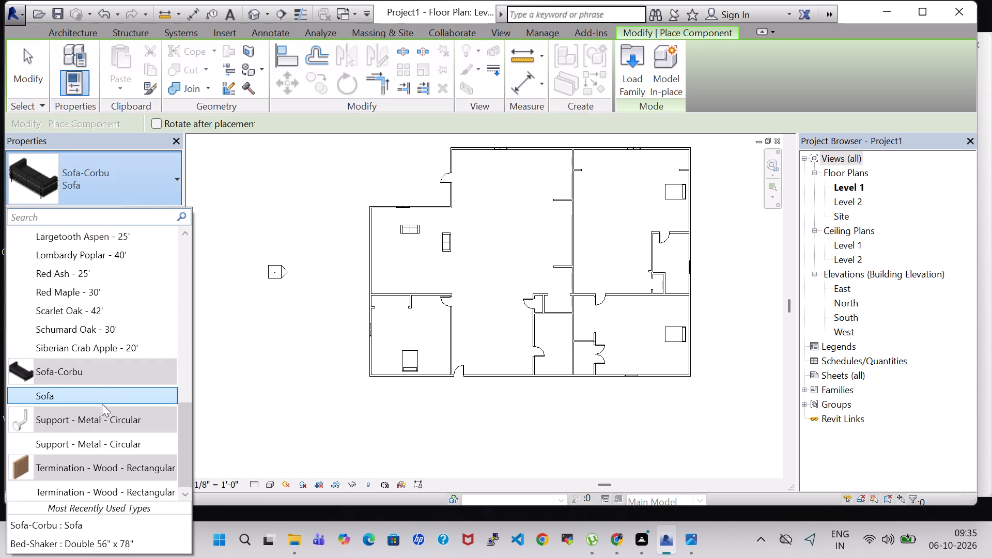
scroll(102, 406, down, 3)
scroll(102, 406, up, 11)
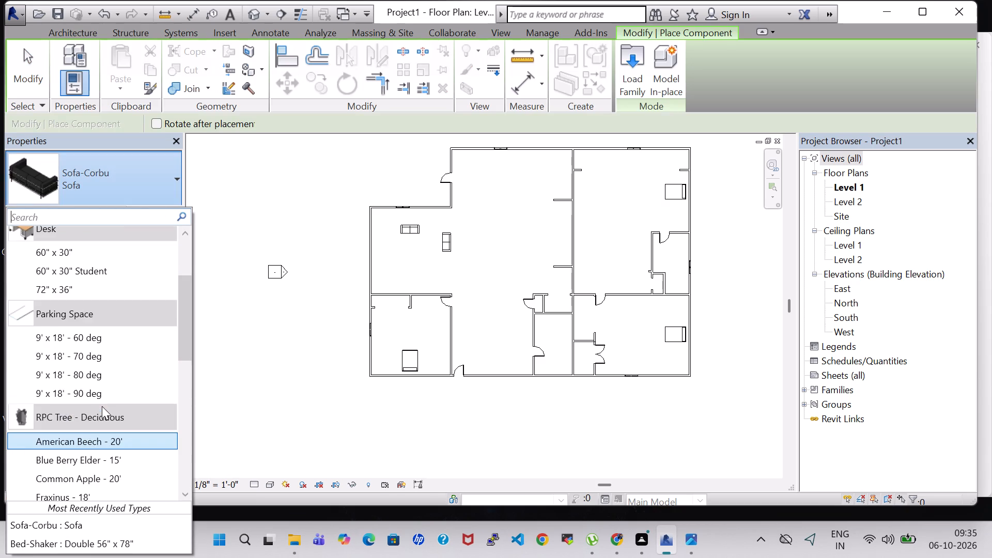
scroll(102, 406, up, 1)
click(104, 290)
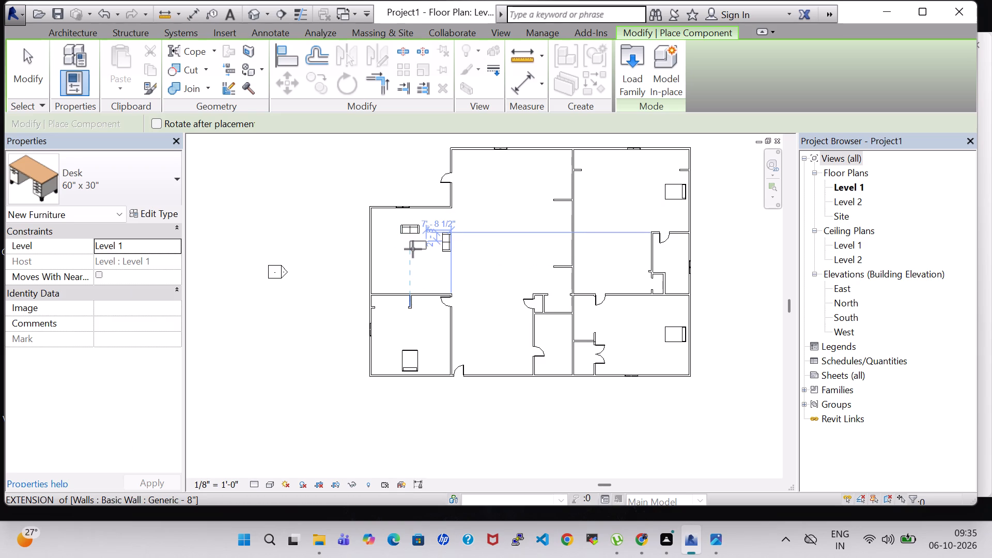
click(413, 249)
key(Escape)
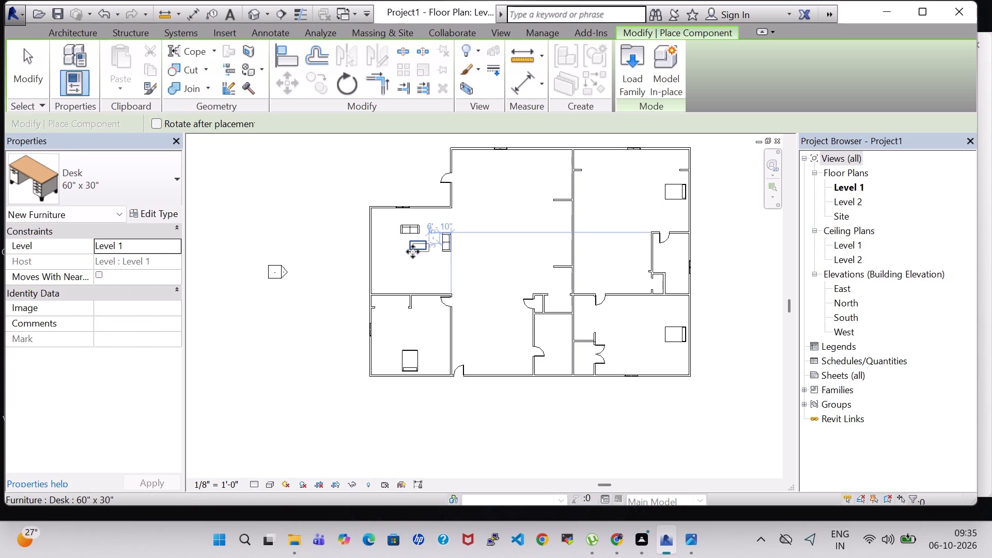
key(Escape)
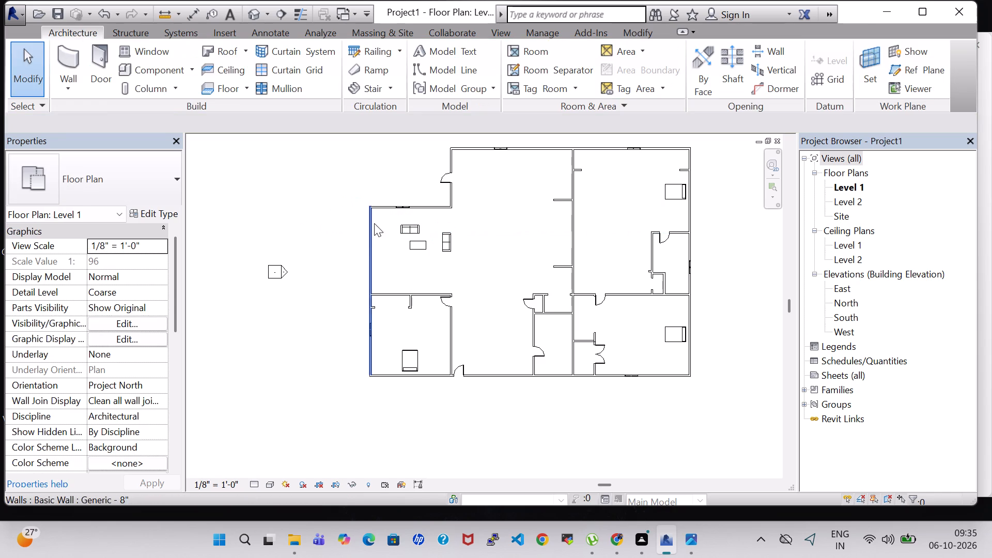
Load the TV - Flat Screen family from the Furniture library folder.
click(157, 65)
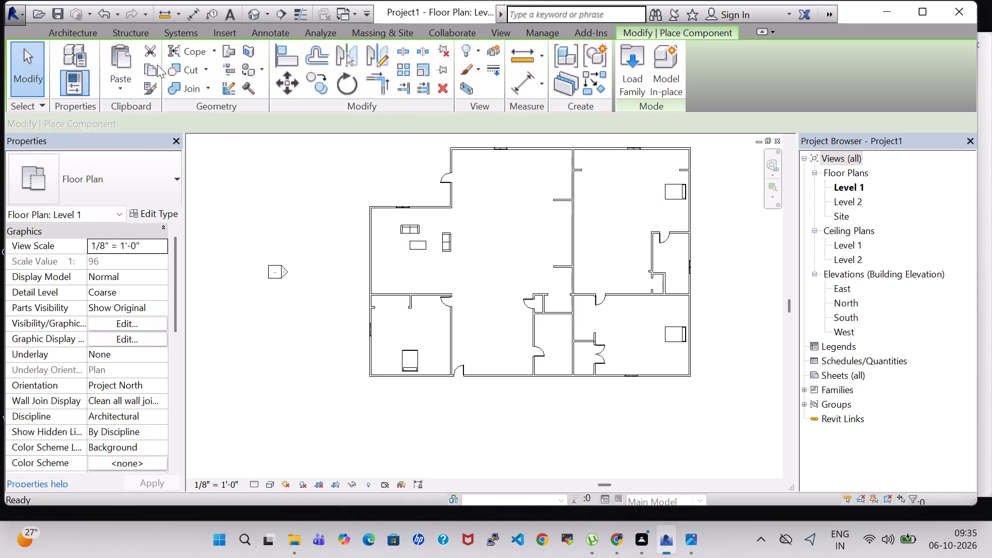
click(621, 79)
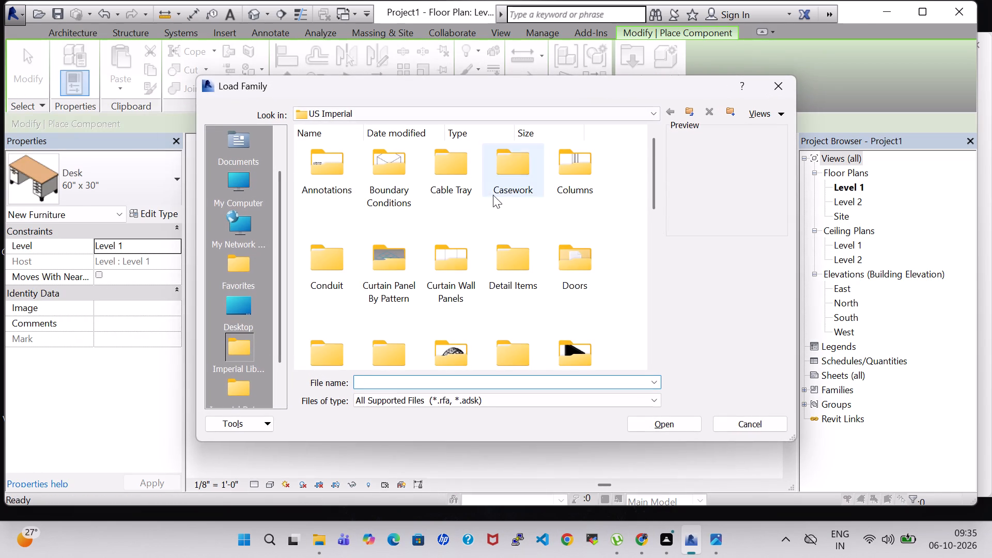
click(503, 261)
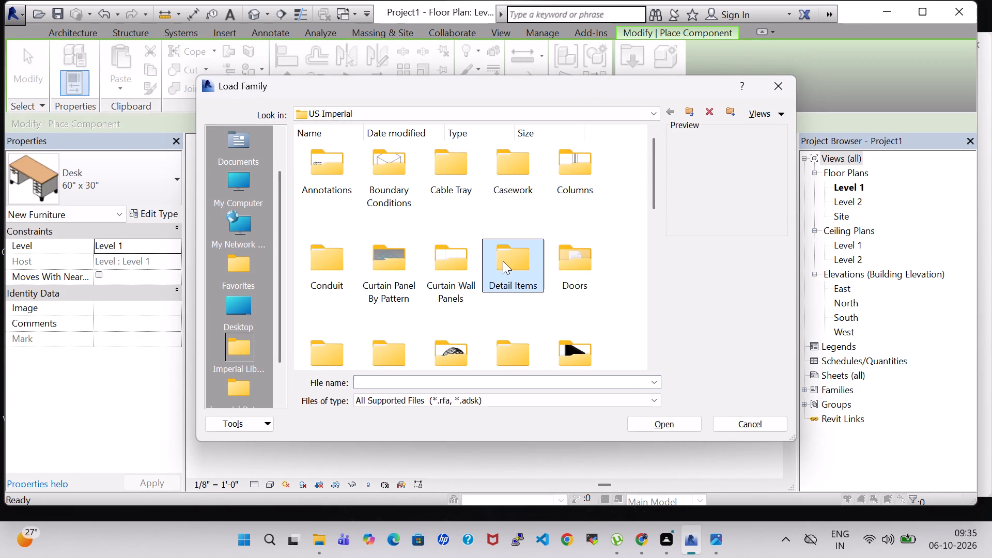
key(t)
key(v)
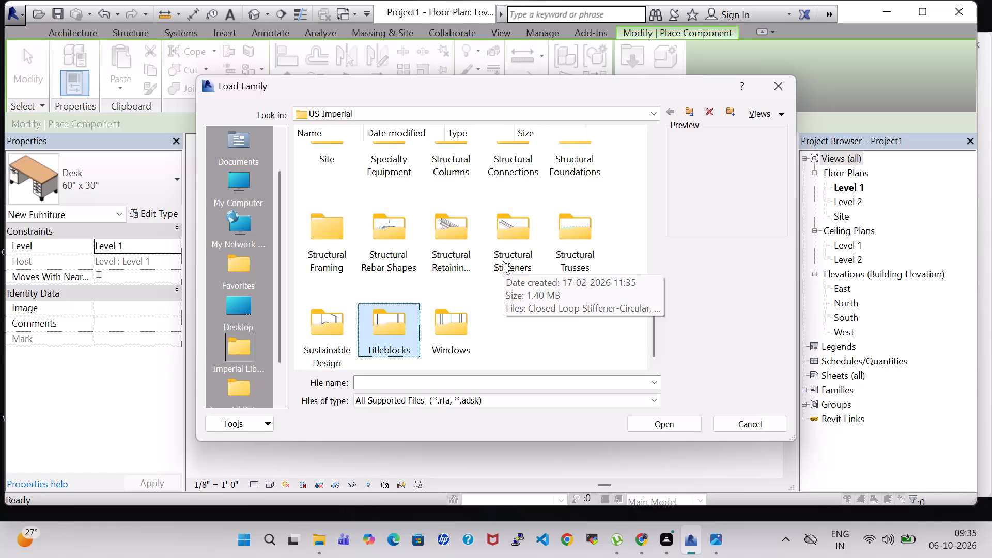
scroll(503, 261, up, 2)
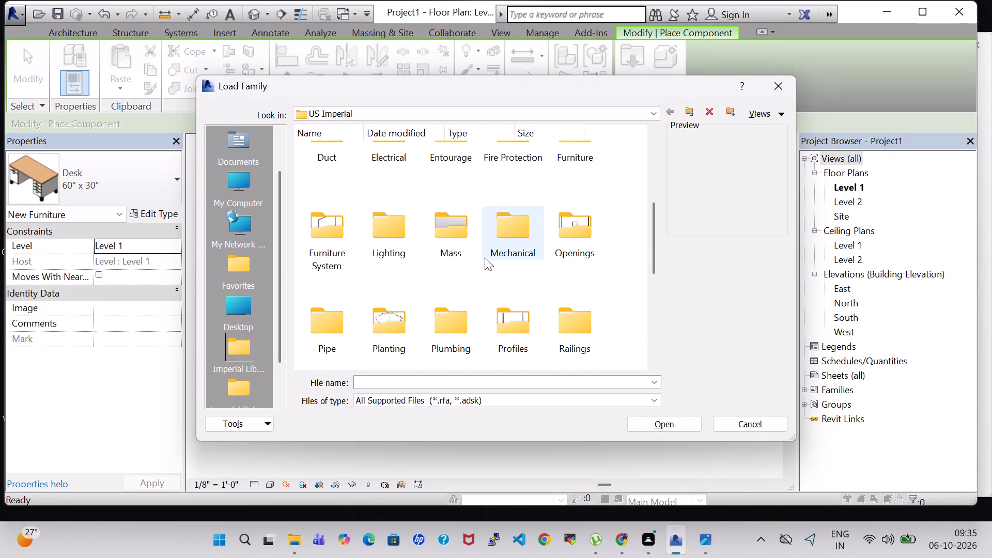
double_click(321, 235)
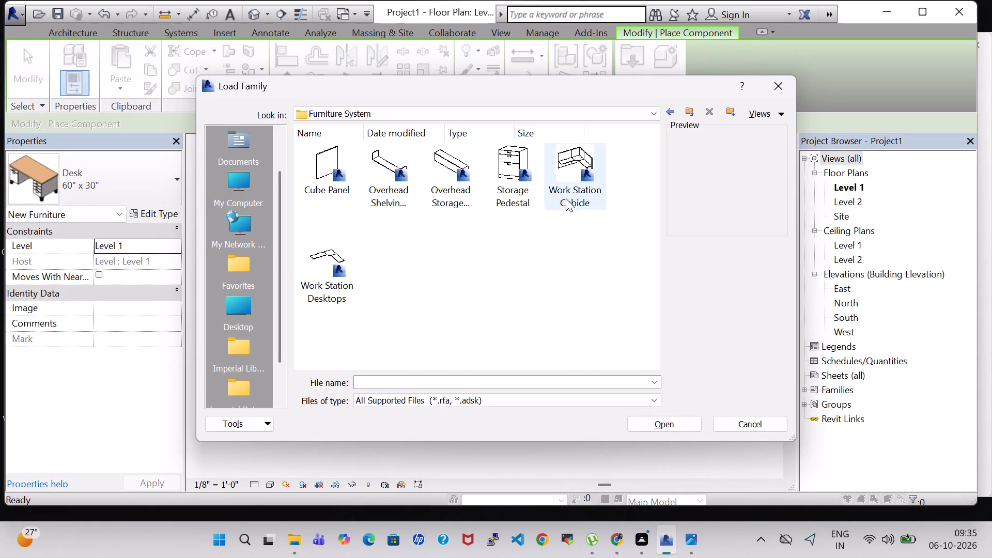
click(668, 116)
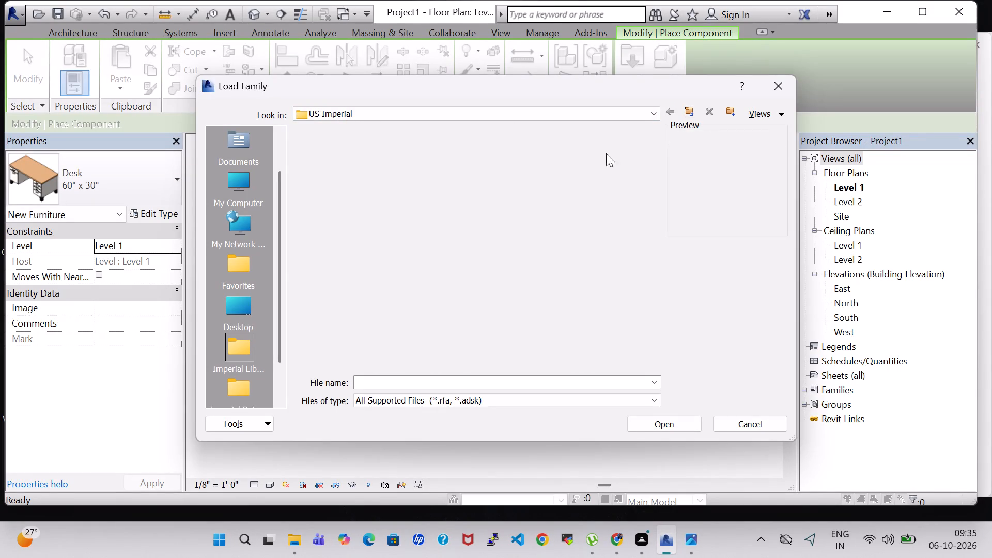
key(f)
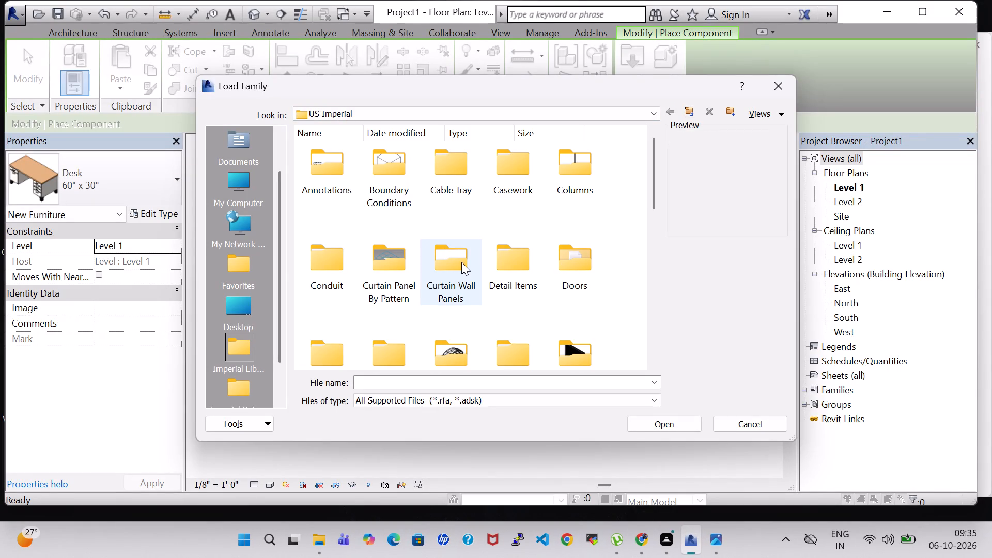
click(461, 262)
key(f)
double_click(564, 187)
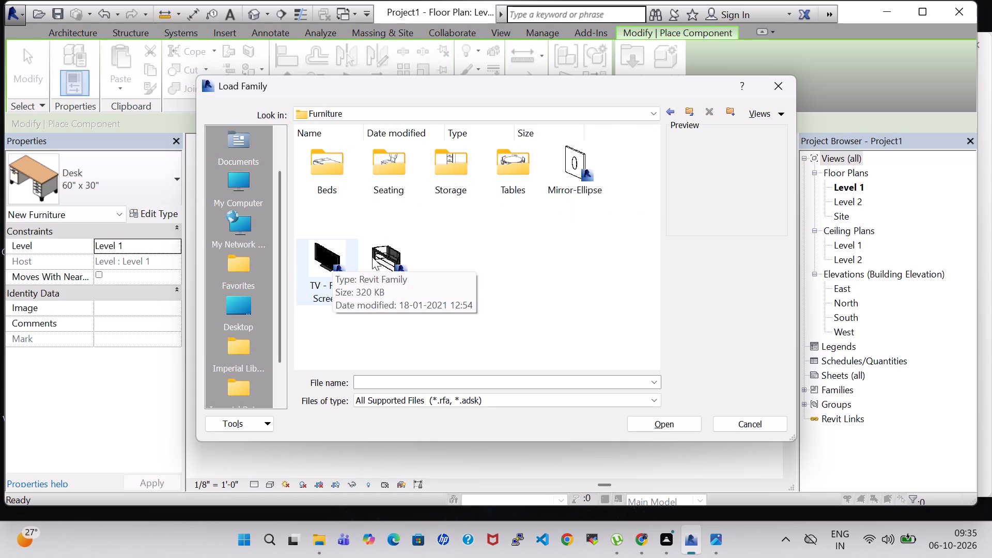
click(319, 254)
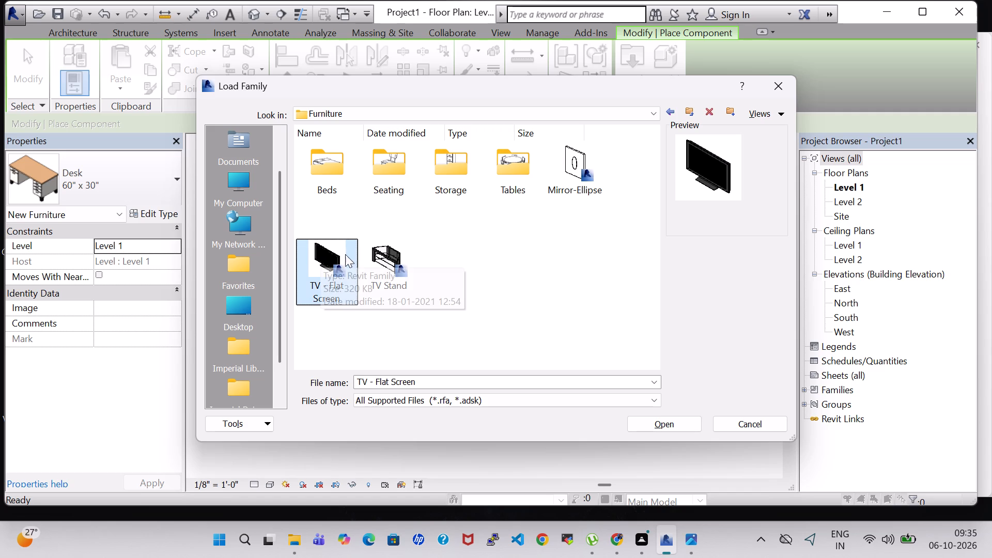
click(393, 252)
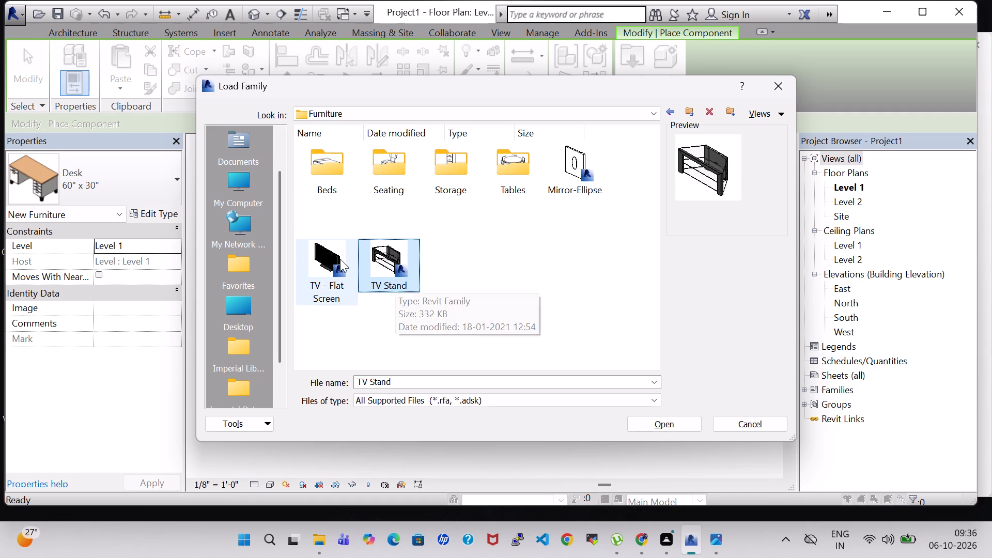
click(324, 259)
click(642, 420)
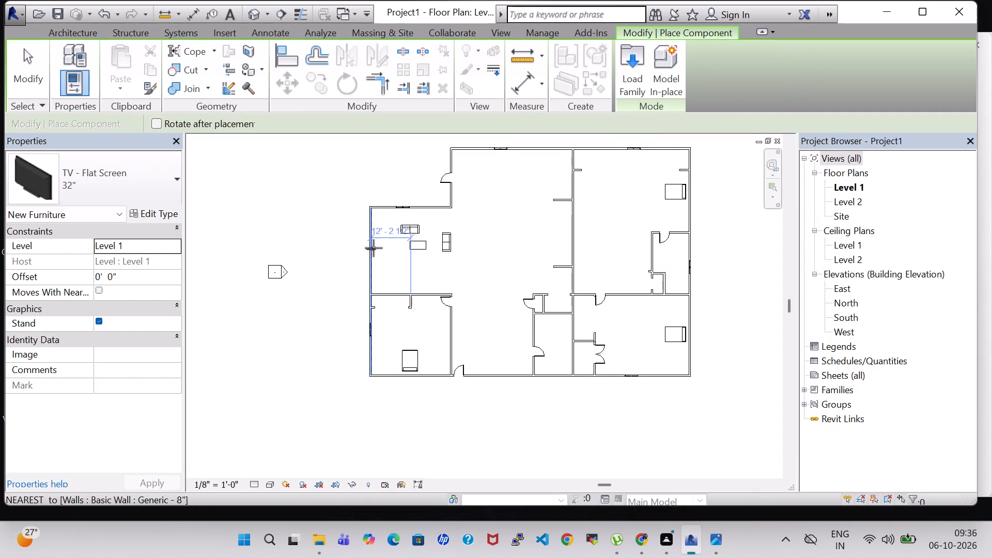
Place the 32" flat-screen TV, rotated north-south, against the living area's west wall, aligned with the north-south sofa's centre, about 11'-1" from the north wall.
scroll(369, 248, up, 8)
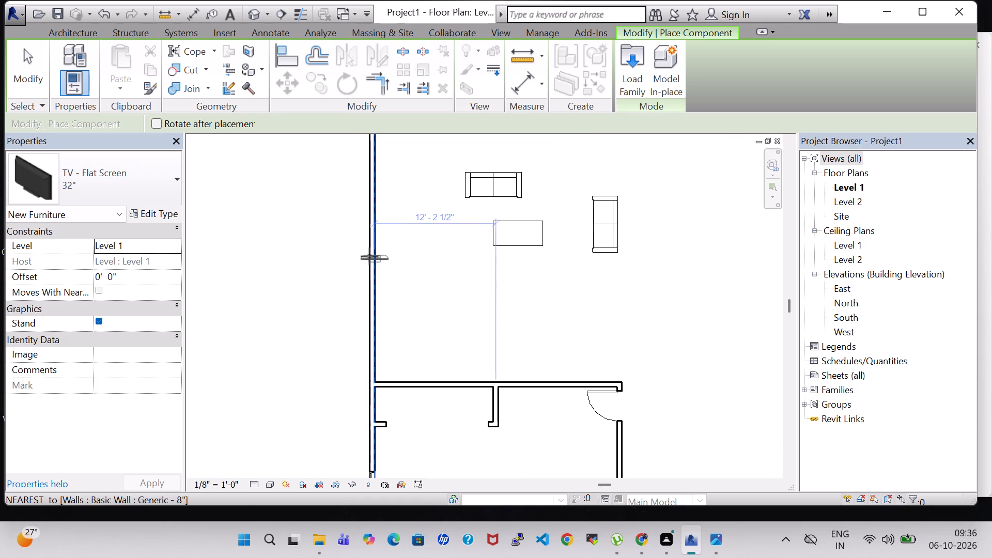
key(space)
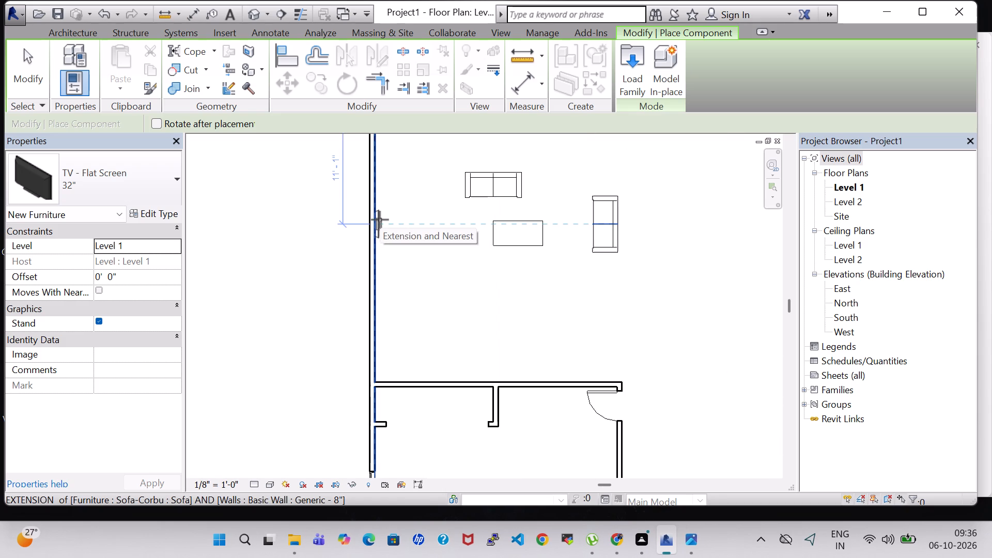
click(380, 221)
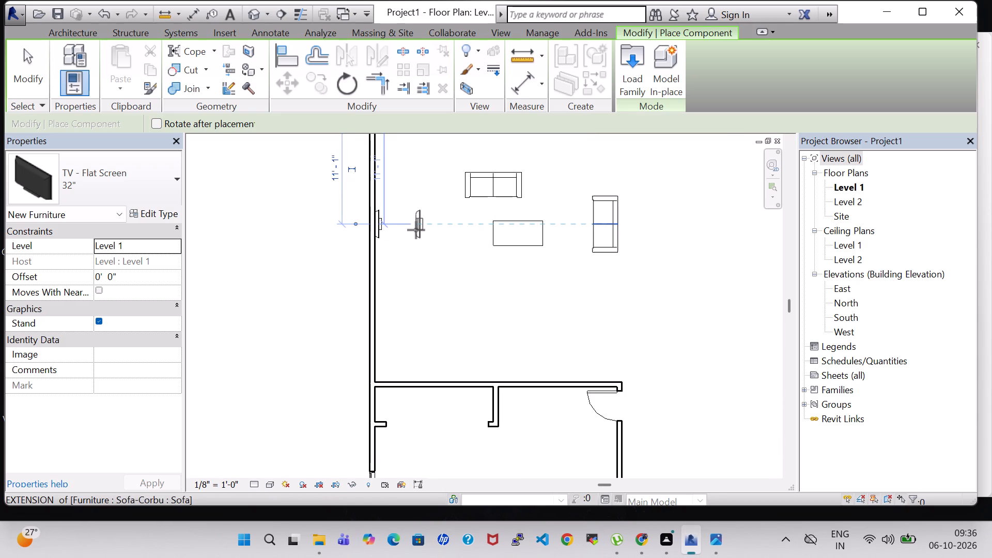
key(Escape)
key(Escape)
Nudge the east-west sofa eastward to about 7'-5 1/2" from the east wall line of the living area.
scroll(416, 230, down, 3)
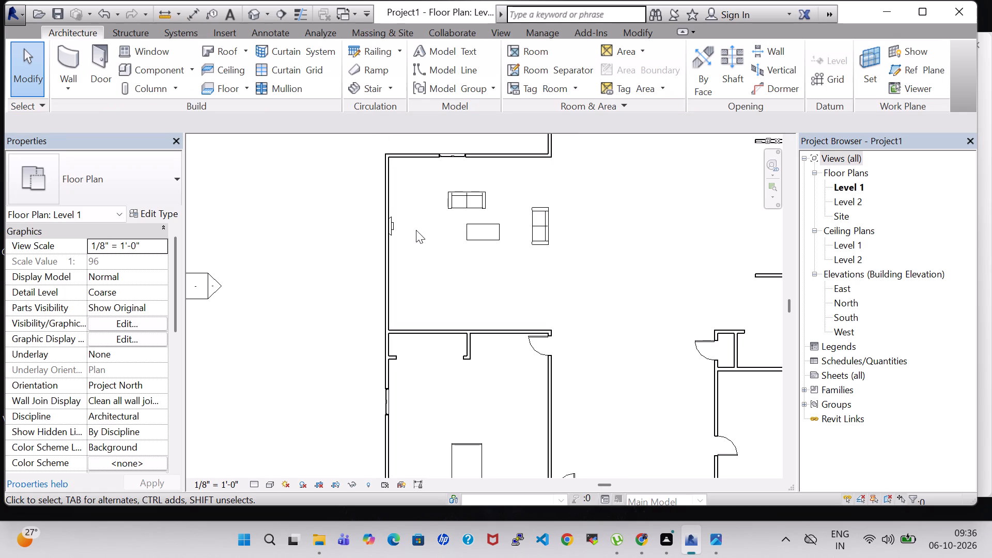
click(467, 203)
key(Right)
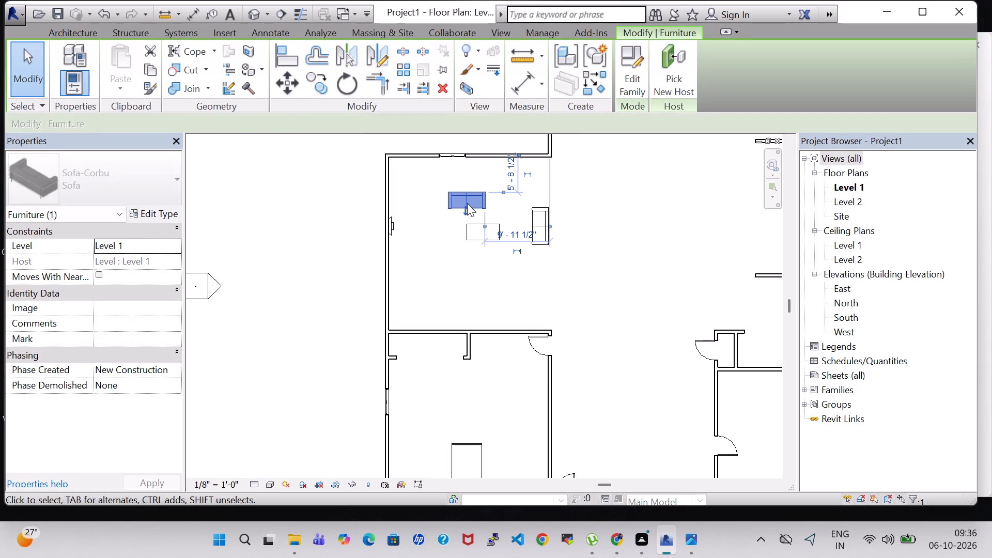
key(Right)
key(Right)
key(Right)
key(Right)
Nudge the north-south sofa westward to about 1'-9" from the east wall line of the living area.
click(537, 221)
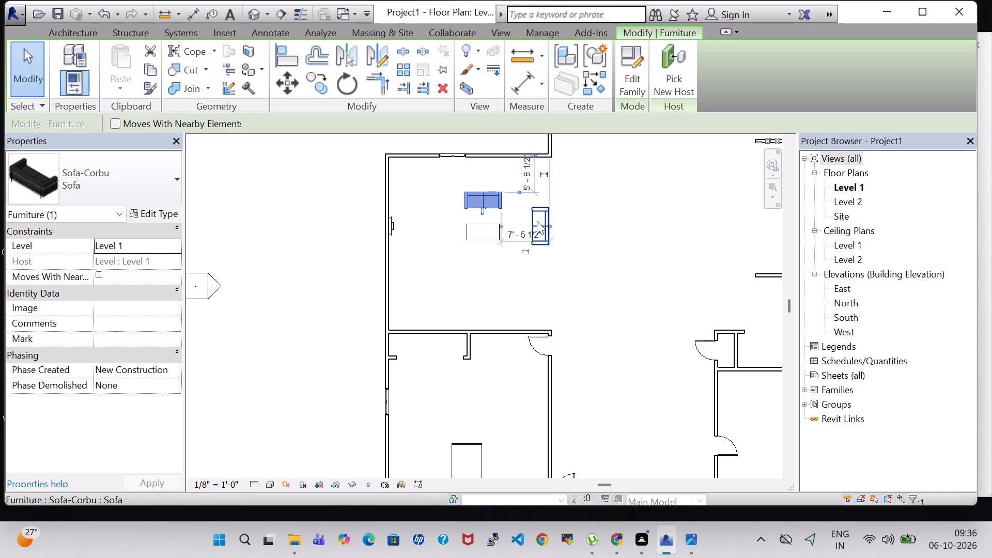
key(Left)
key(Left)
key(Left)
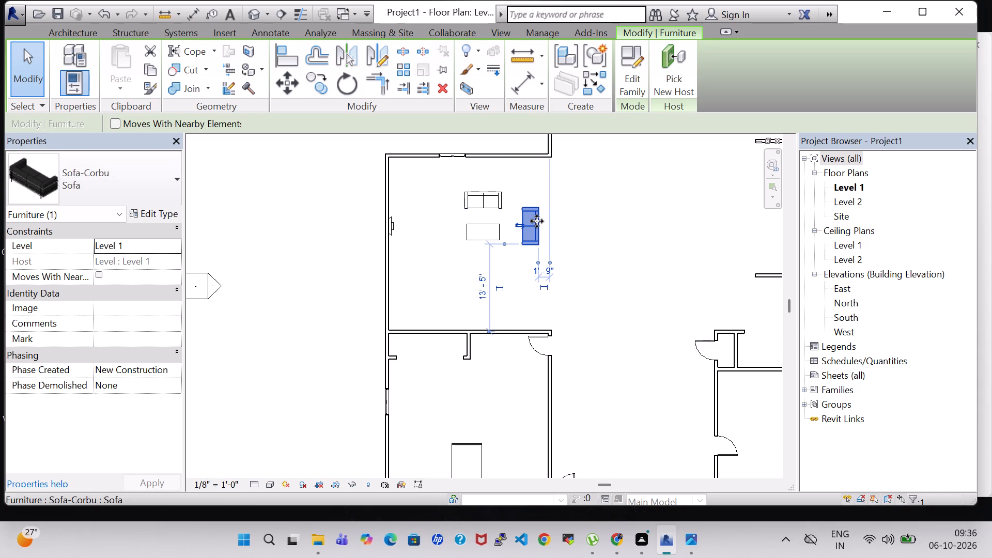
key(Escape)
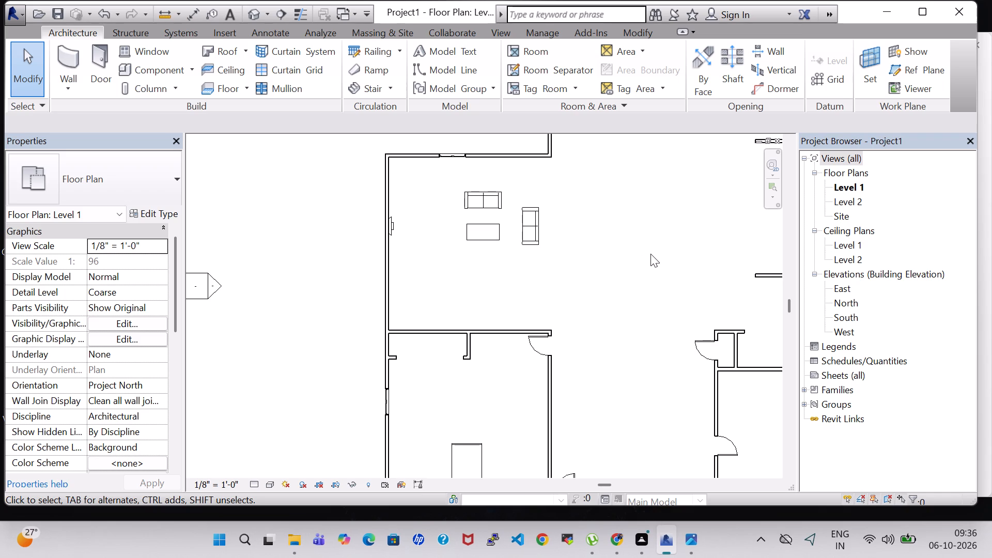
Load the Table-Dining Round w Chairs family from the Tables subfolder of the Furniture library folder.
click(162, 71)
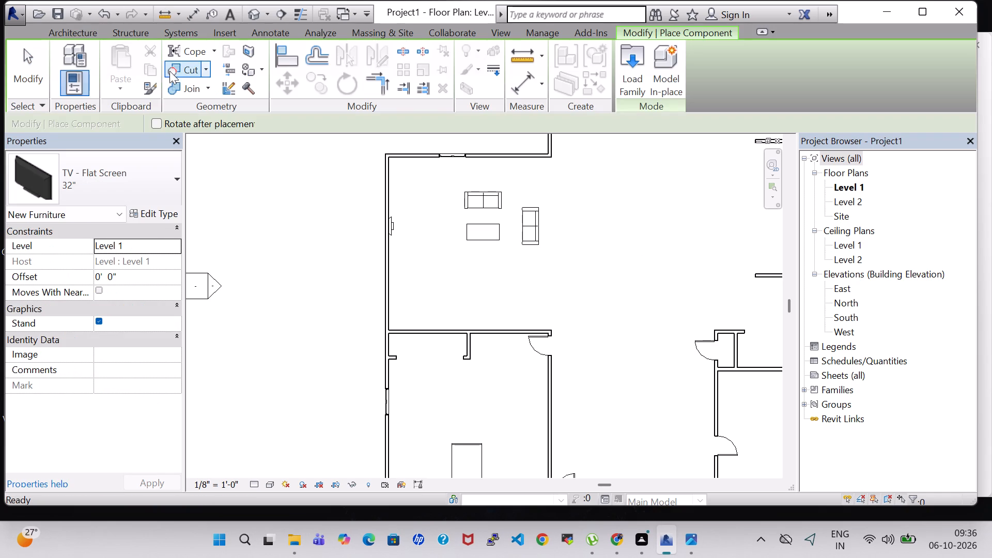
click(631, 50)
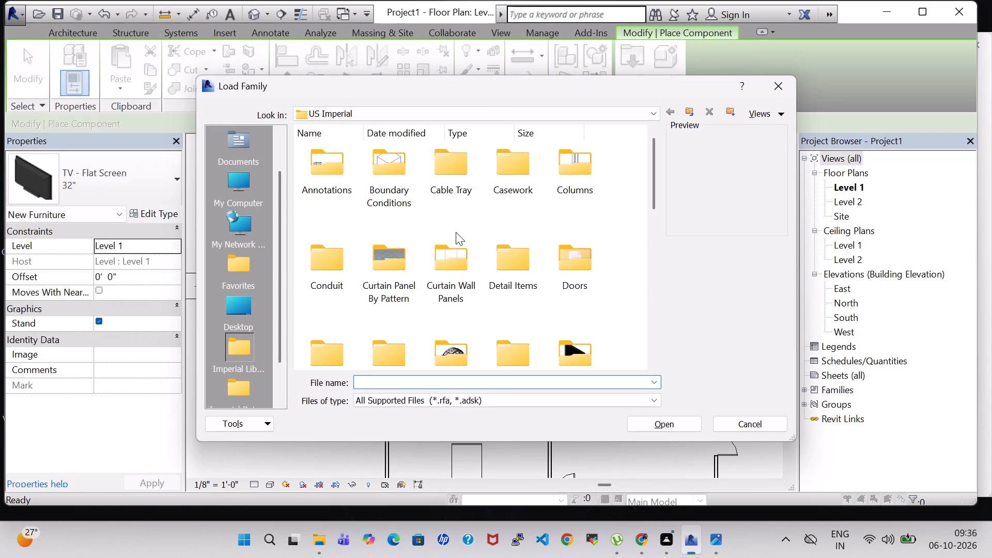
click(448, 254)
key(k)
key(k)
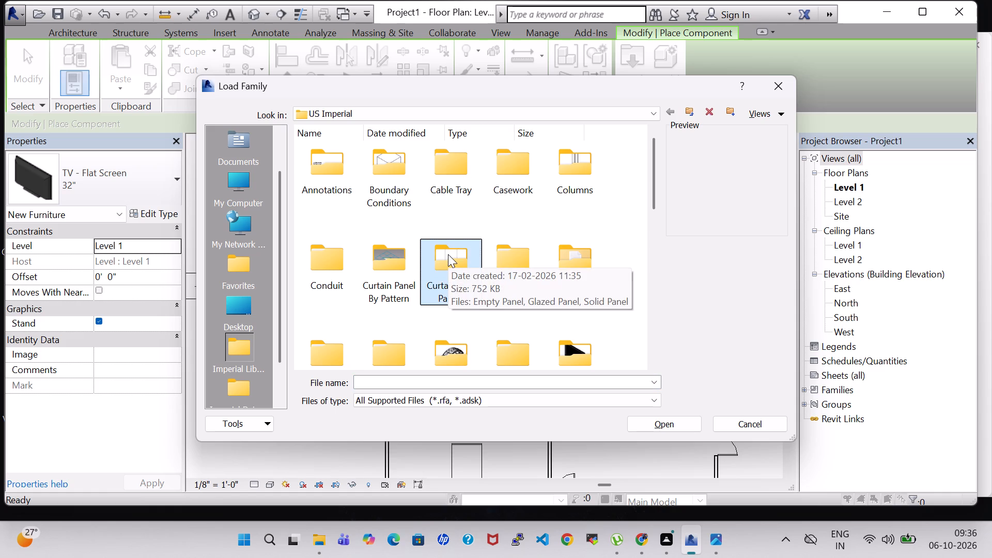
text(kk)
scroll(448, 255, down, 2)
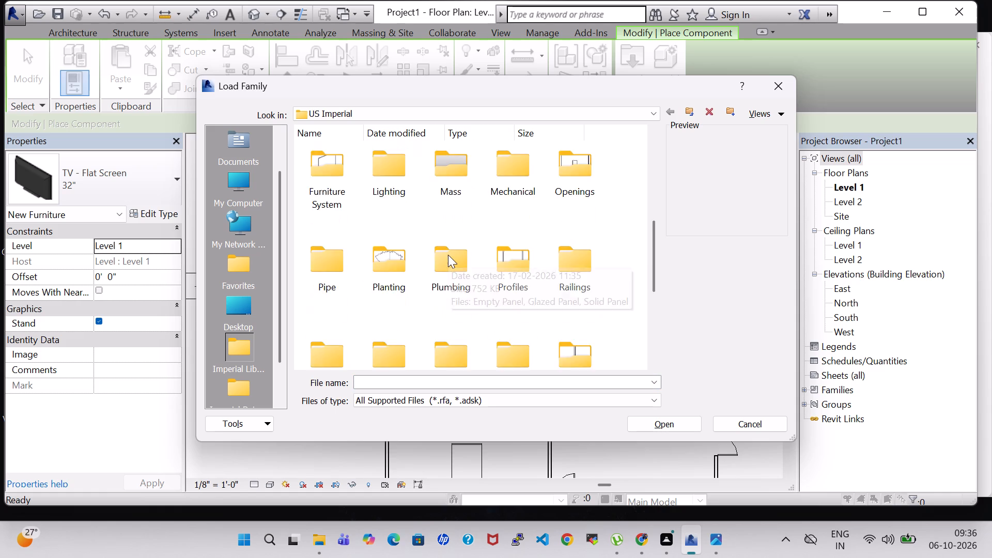
scroll(448, 255, down, 1)
click(455, 299)
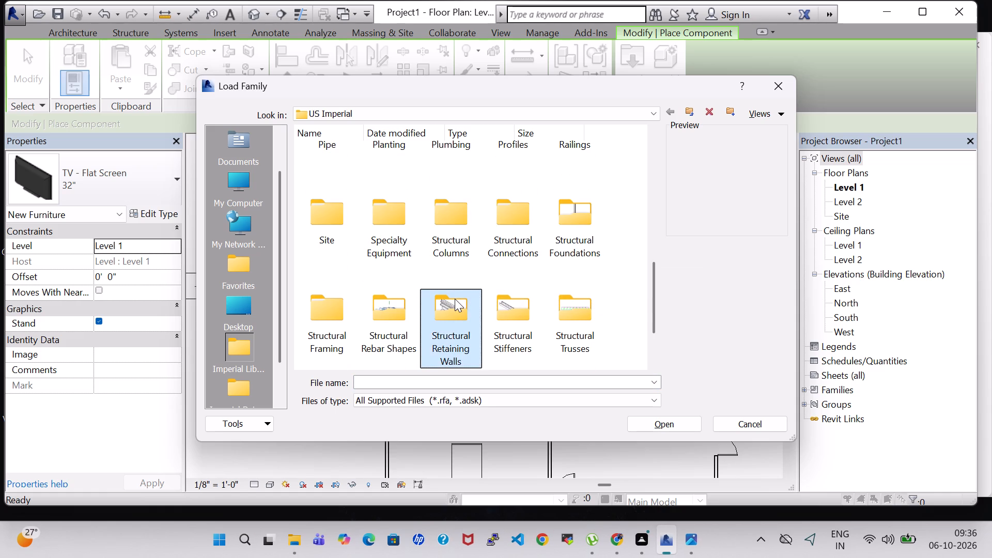
key(k)
key(f)
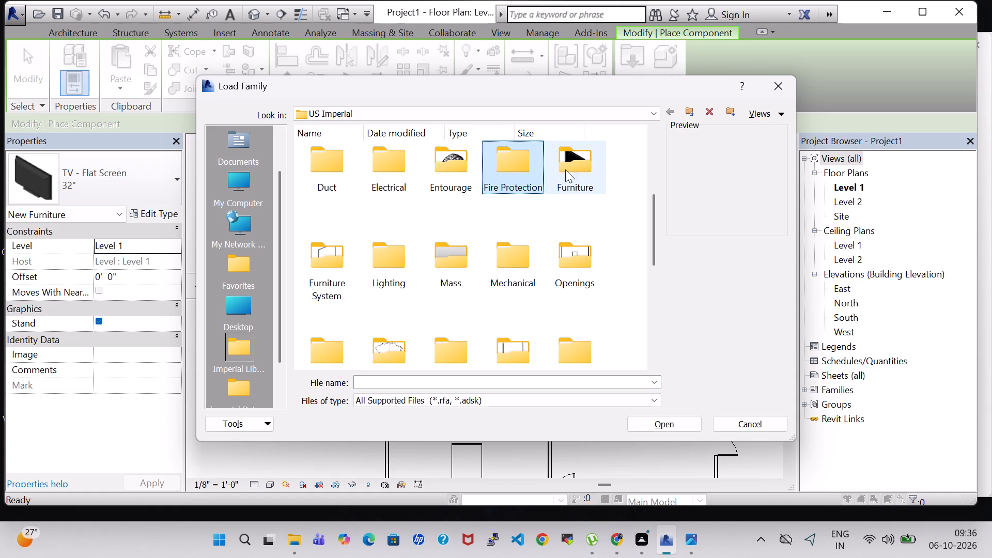
double_click(565, 169)
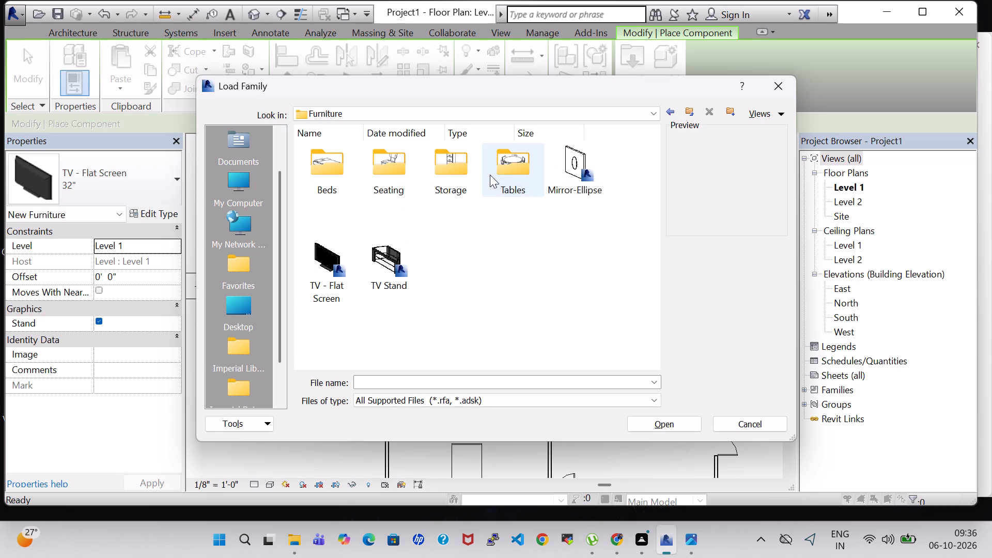
double_click(521, 174)
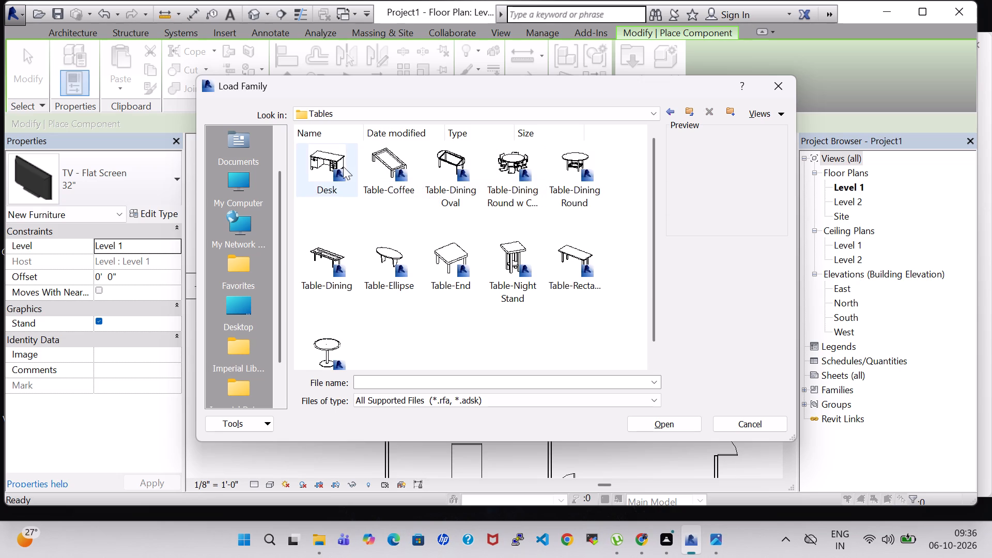
click(512, 169)
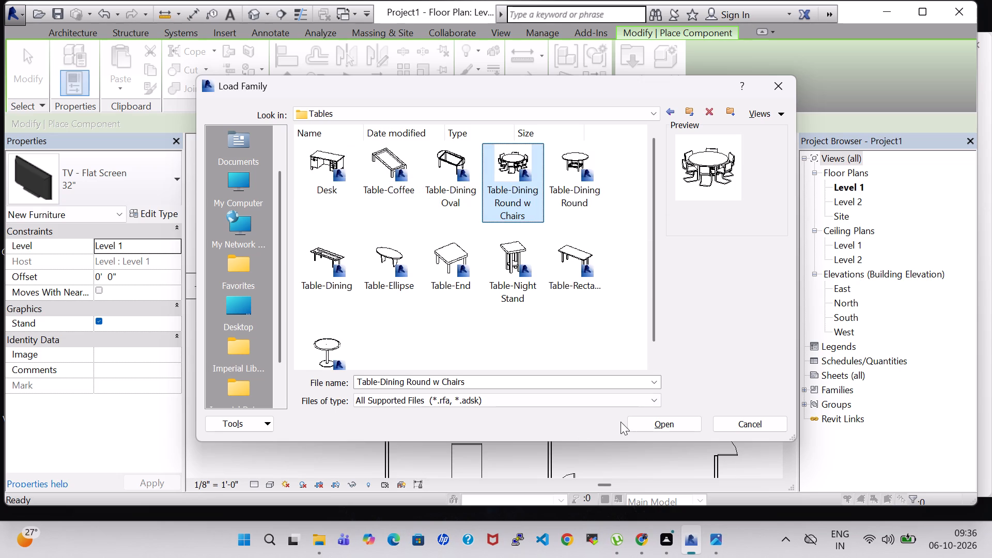
click(640, 419)
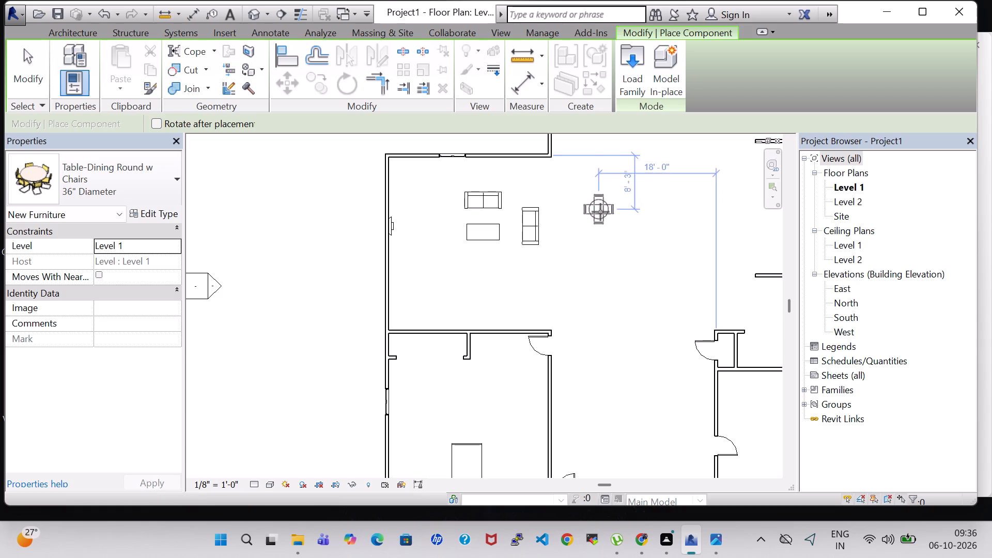
Place one 36" Diameter round dining table with chairs in the northern area near its north window, about 8'-11" west of the closet wall line.
scroll(602, 213, up, 1)
middle_drag(604, 214, 636, 330)
scroll(636, 329, down, 3)
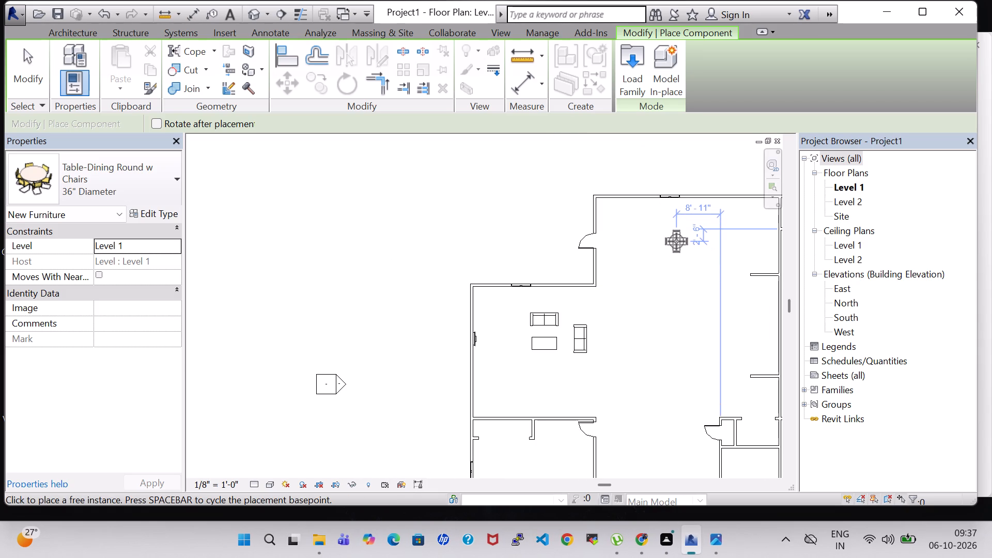
click(676, 241)
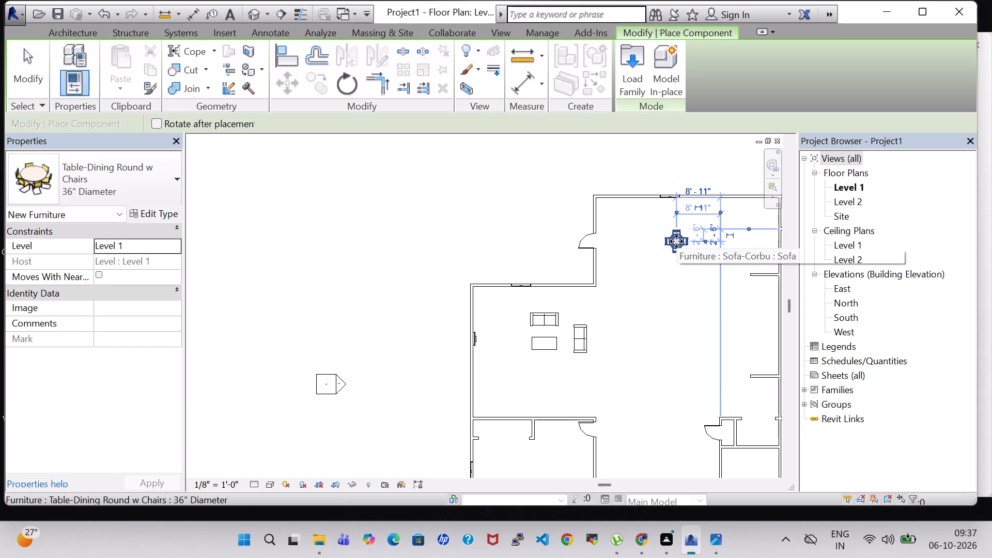
key(Escape)
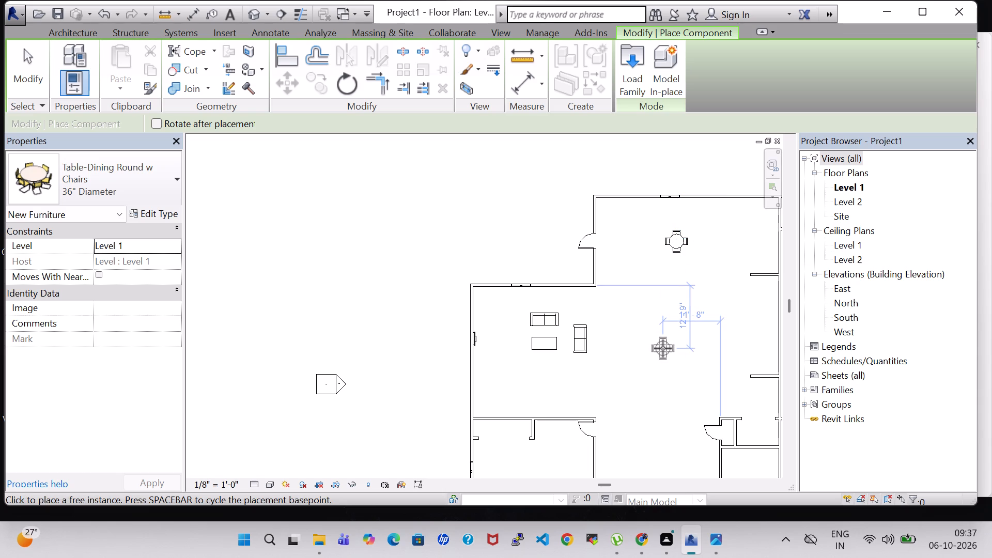
key(Escape)
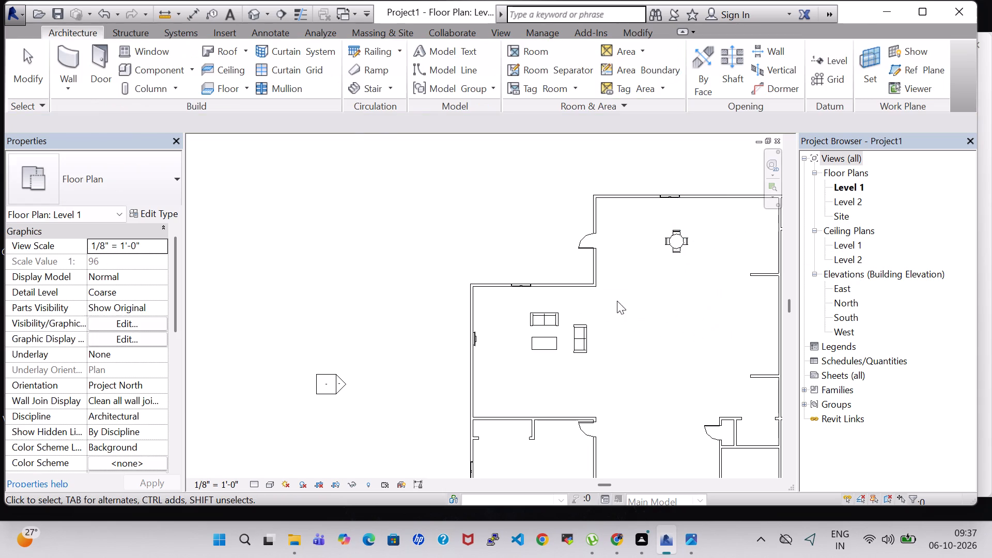
Browse the Furniture System, Furniture (Tables, Storage, Seating) and Mechanical folders of the US Imperial library for further component families.
click(179, 72)
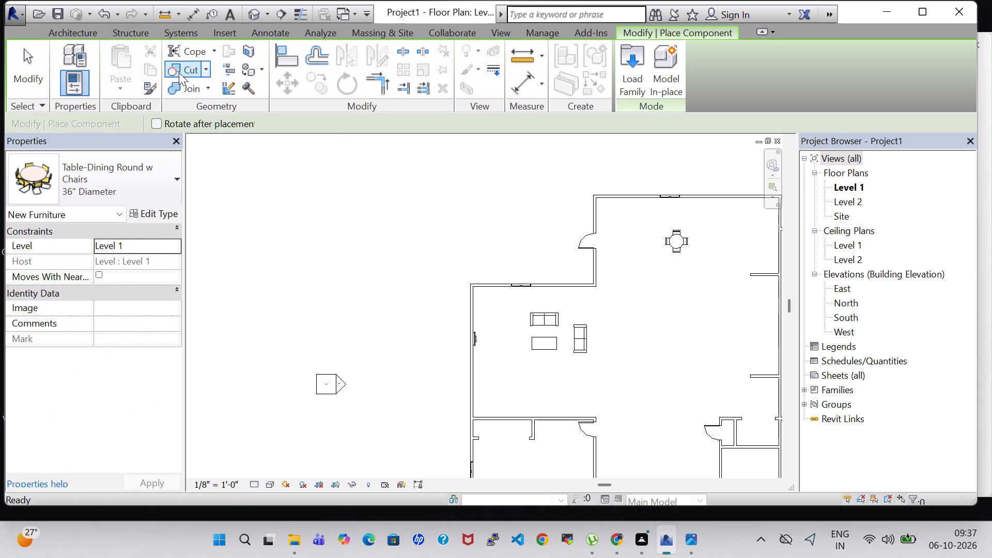
click(623, 62)
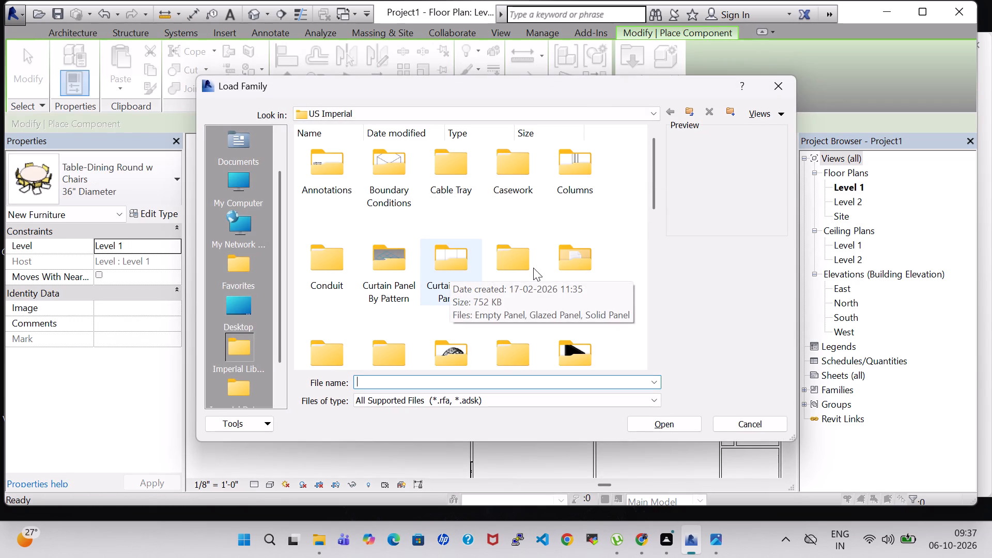
scroll(564, 267, down, 2)
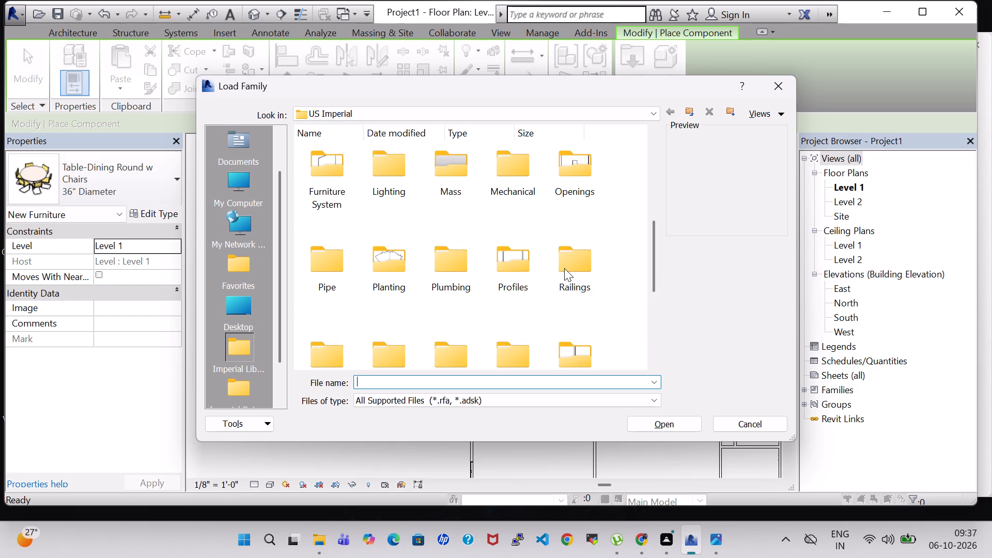
drag(330, 179, 336, 179)
click(336, 179)
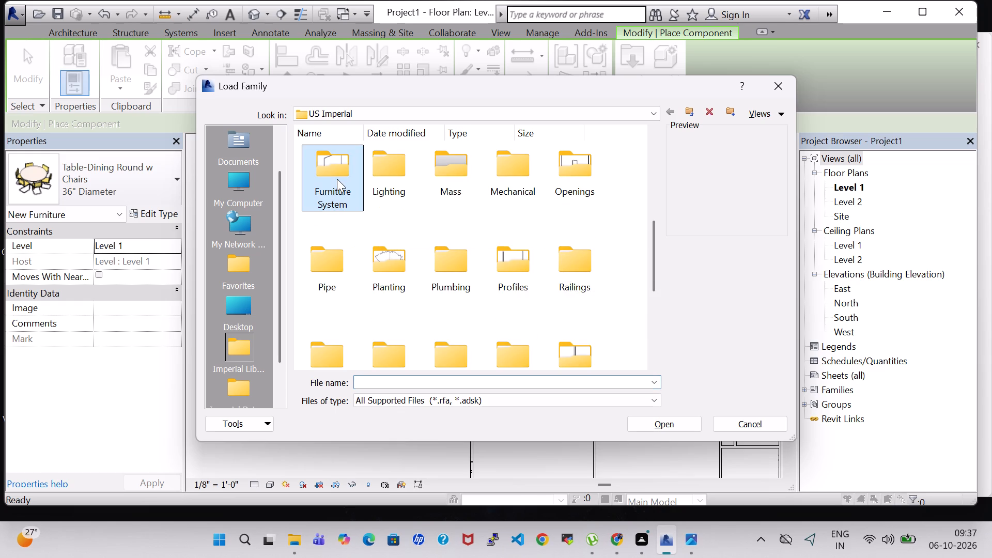
click(452, 226)
double_click(347, 160)
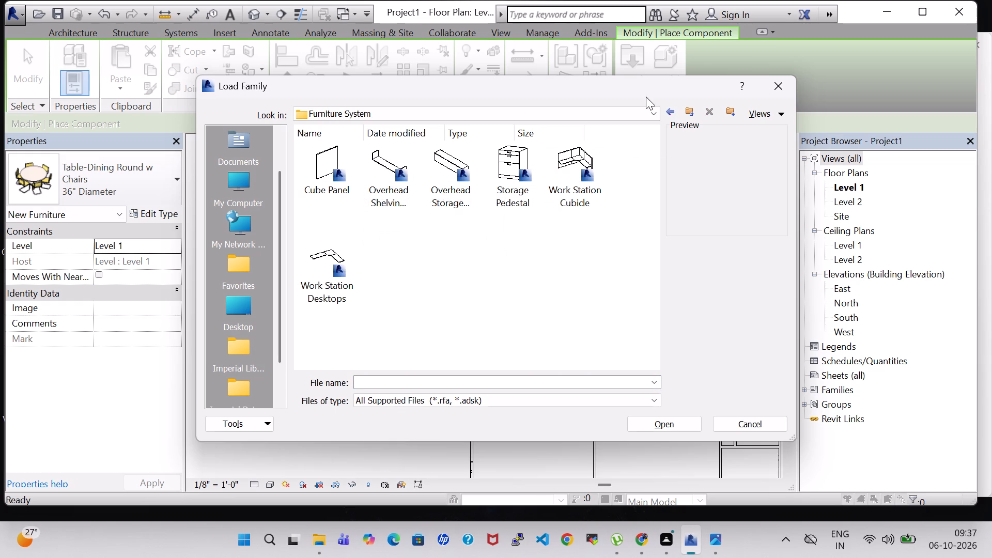
click(672, 114)
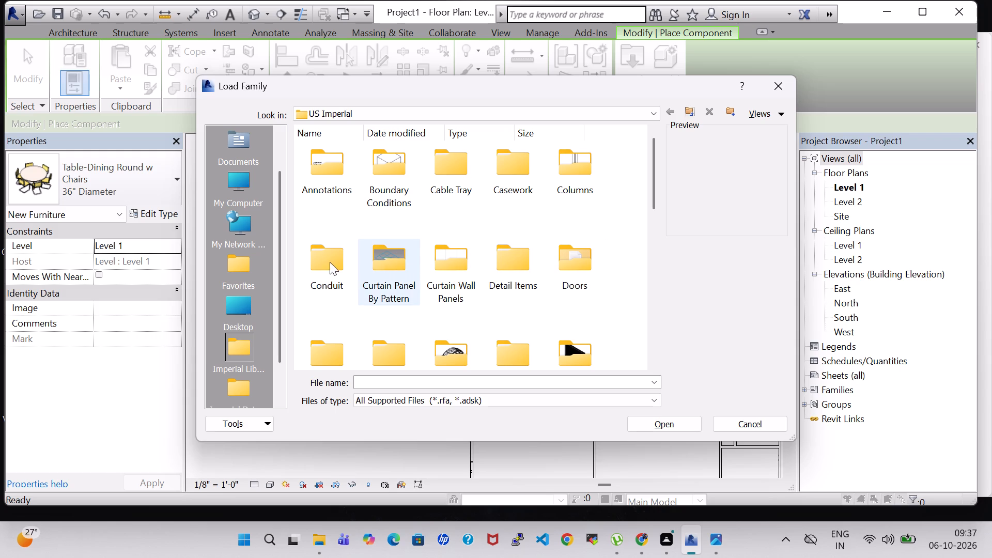
scroll(513, 277, down, 1)
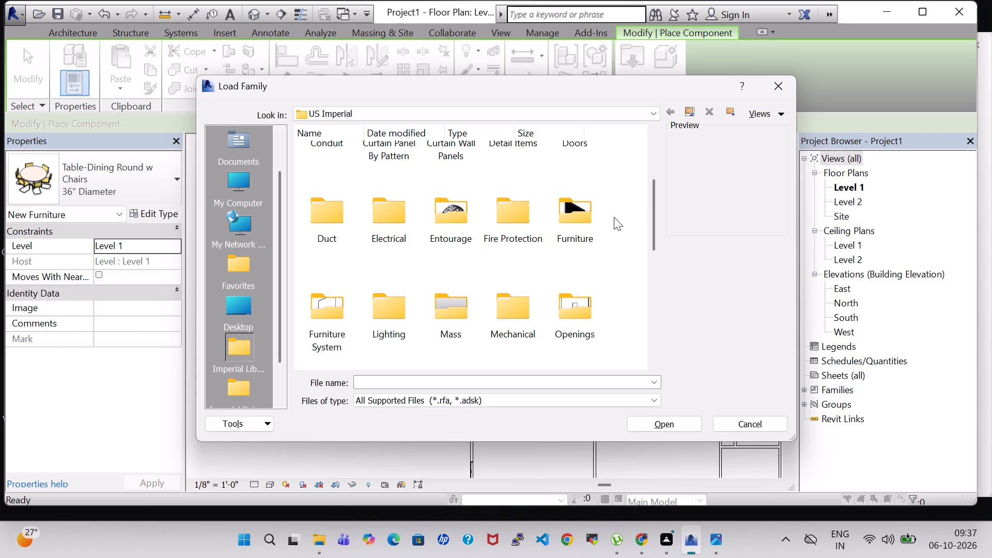
double_click(570, 229)
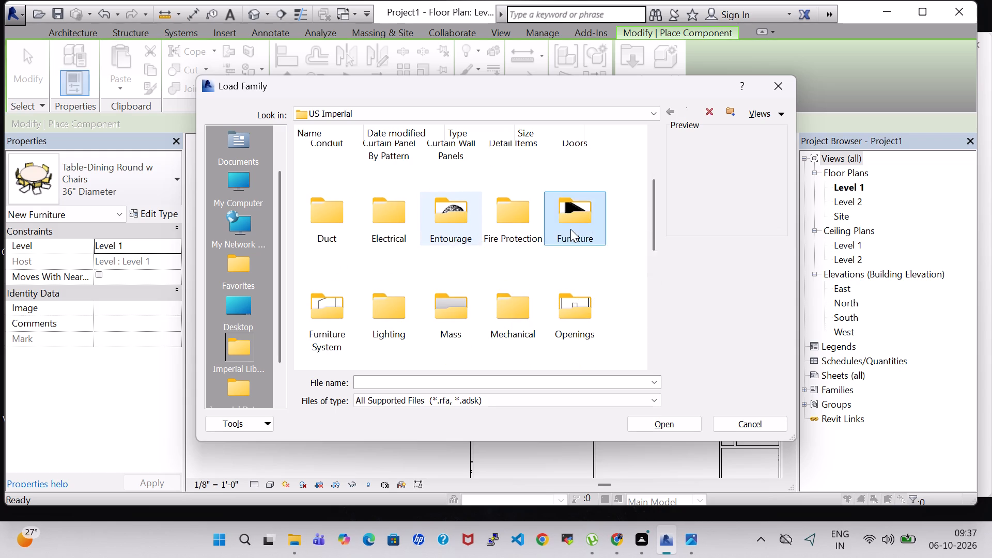
double_click(521, 171)
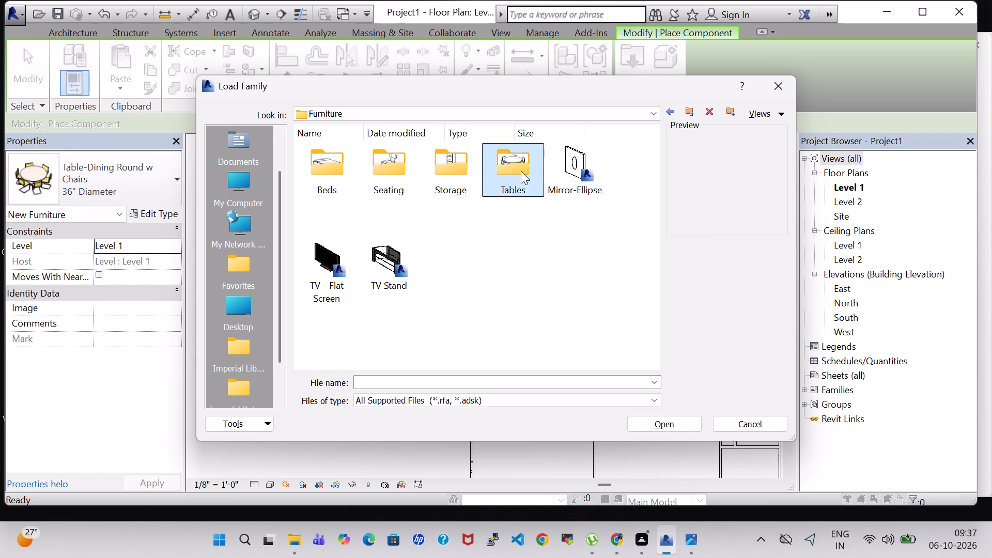
click(674, 112)
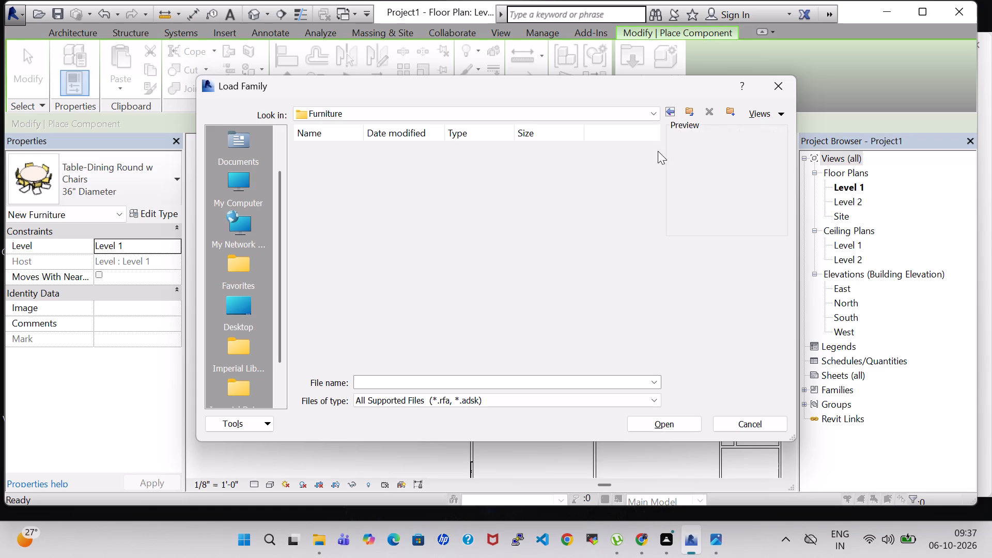
double_click(449, 159)
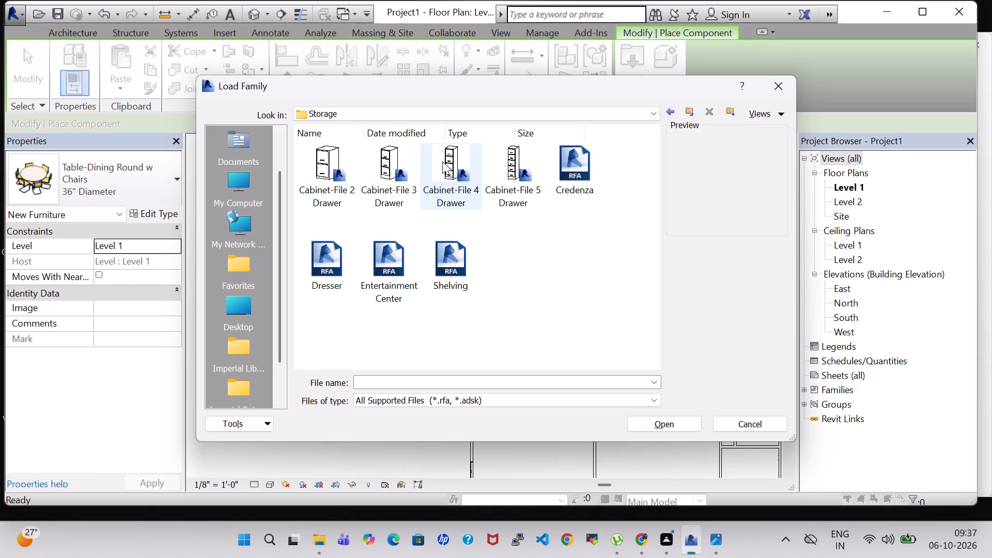
click(672, 112)
double_click(391, 166)
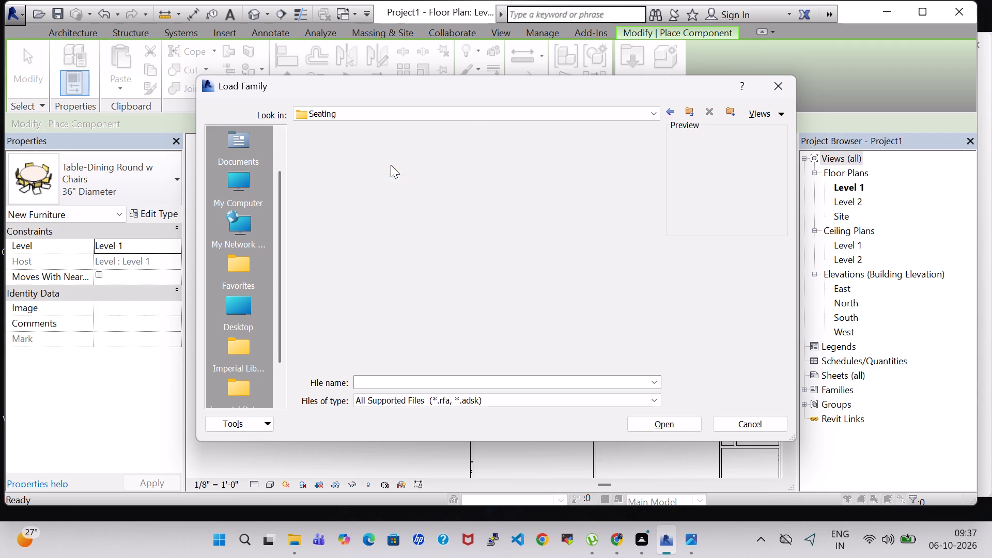
click(673, 115)
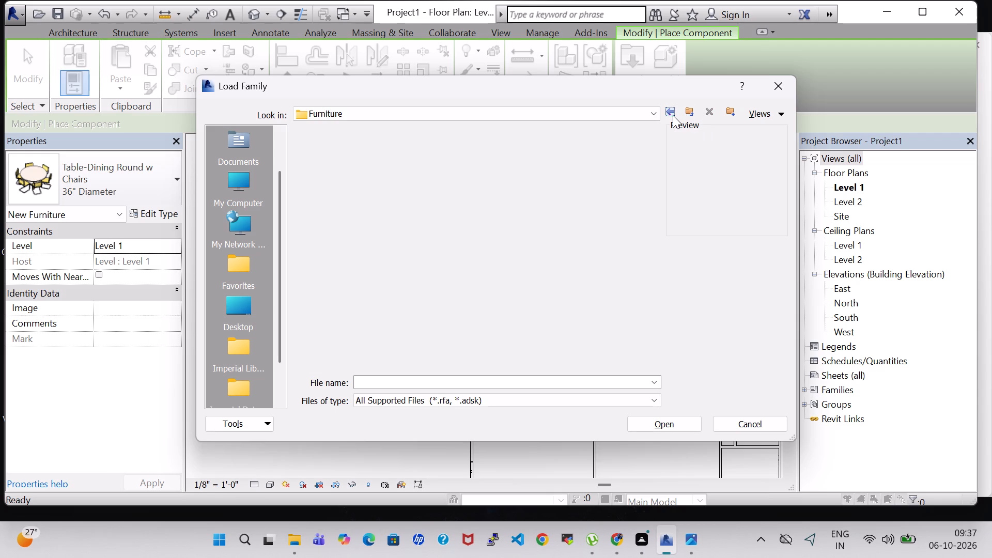
click(669, 111)
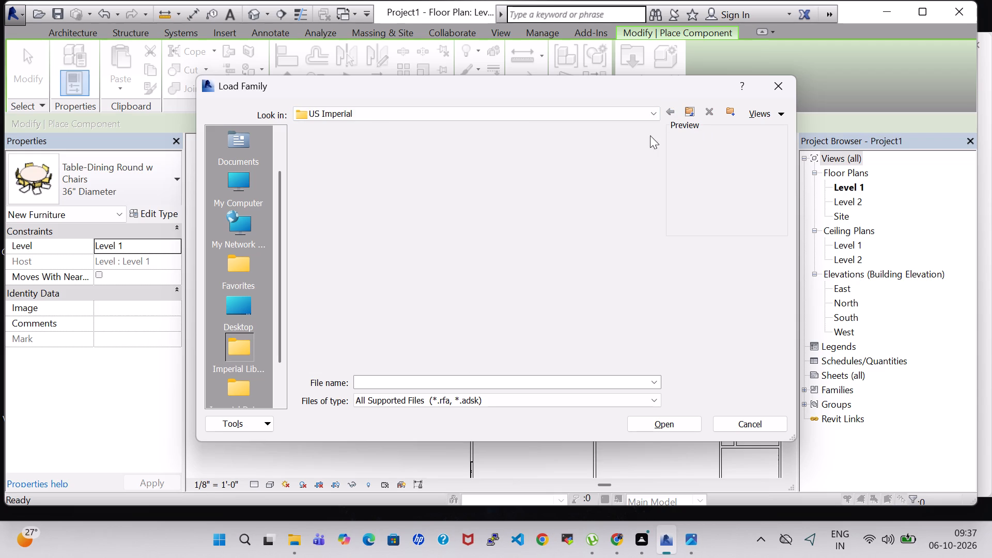
scroll(367, 254, down, 1)
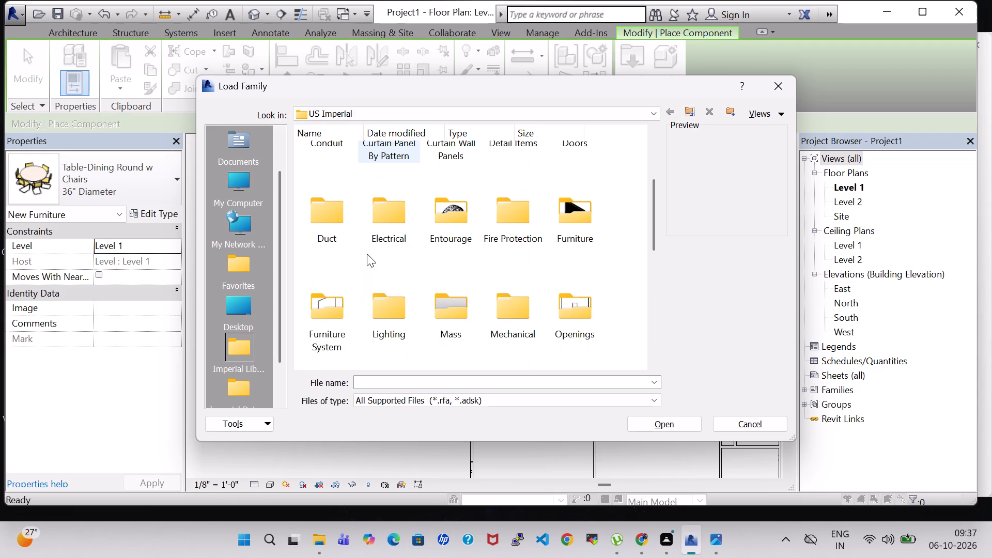
double_click(334, 306)
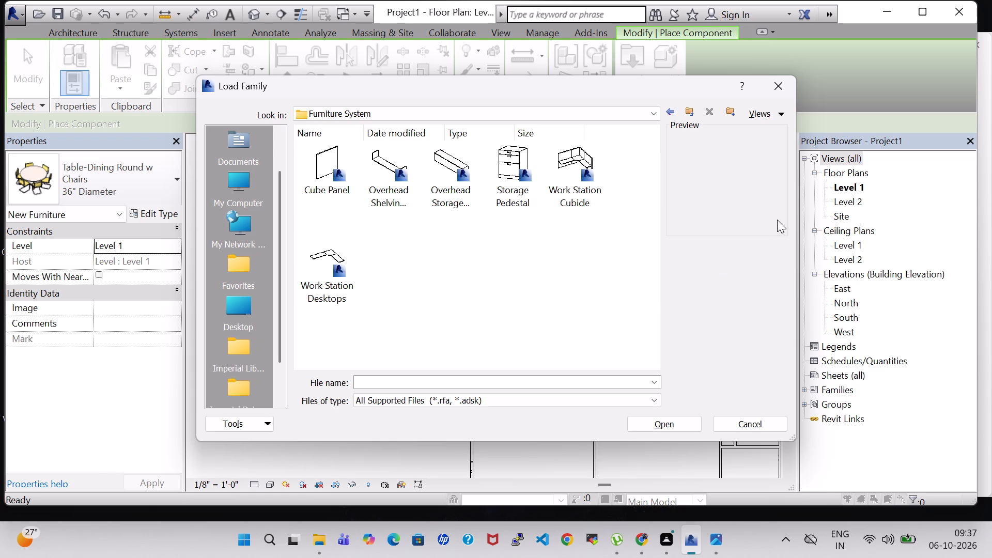
click(661, 114)
click(673, 109)
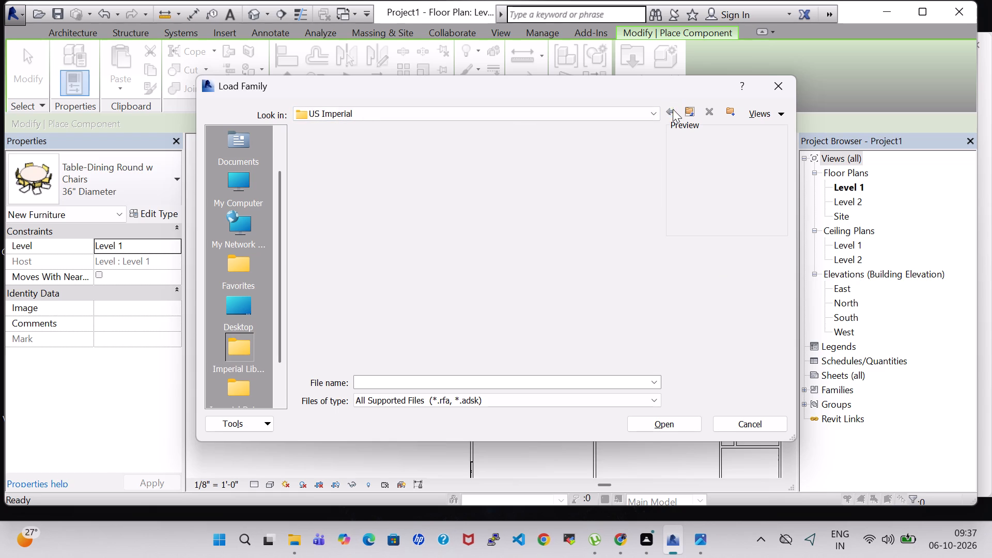
scroll(520, 268, down, 1)
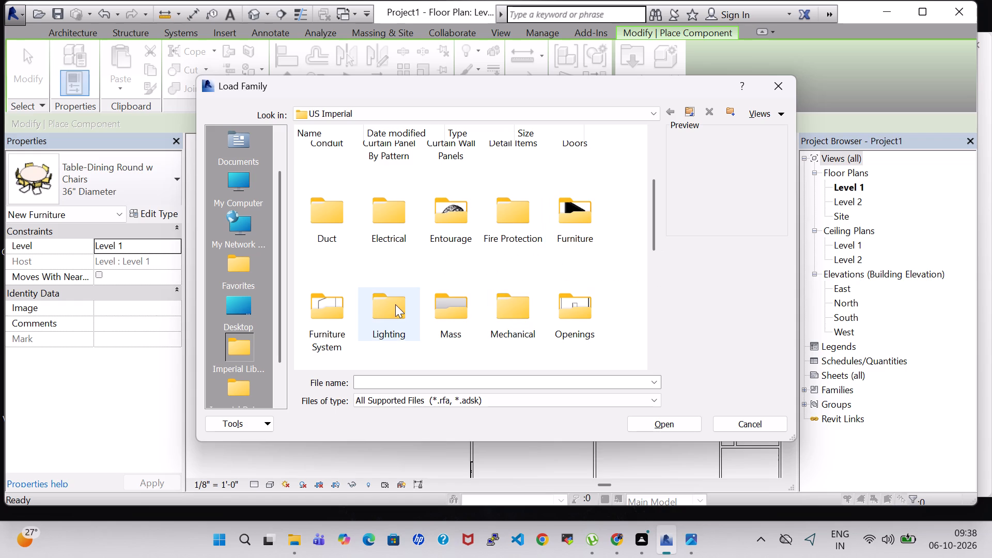
double_click(526, 314)
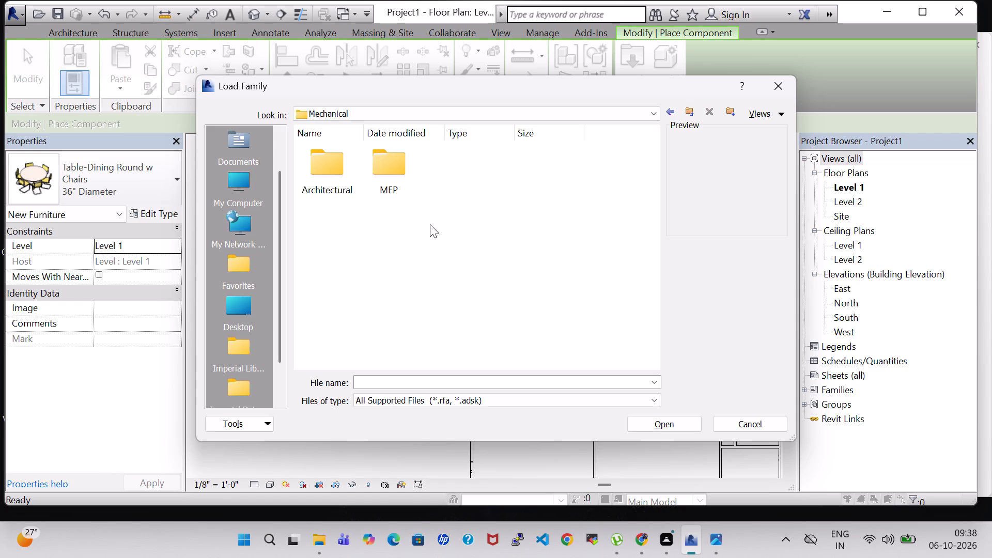
double_click(391, 177)
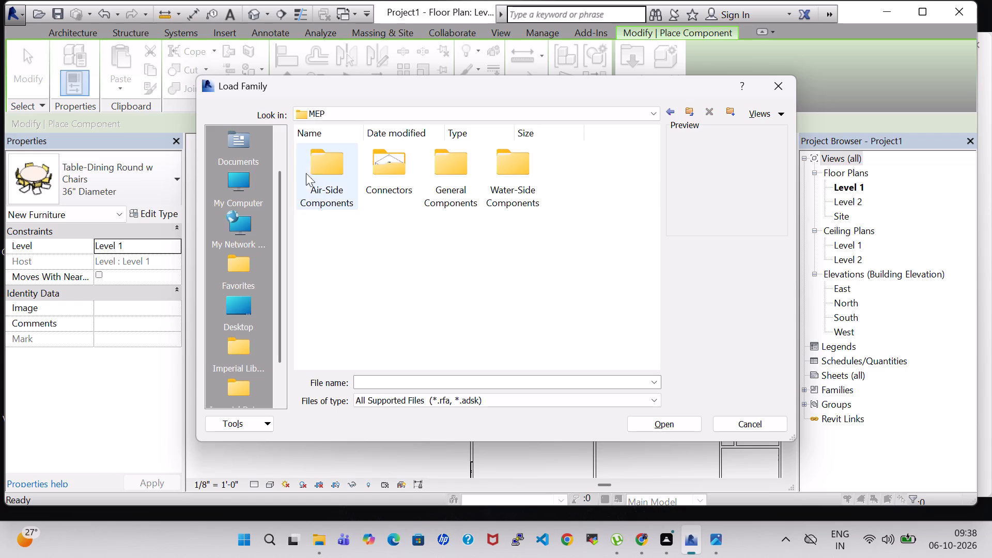
double_click(448, 163)
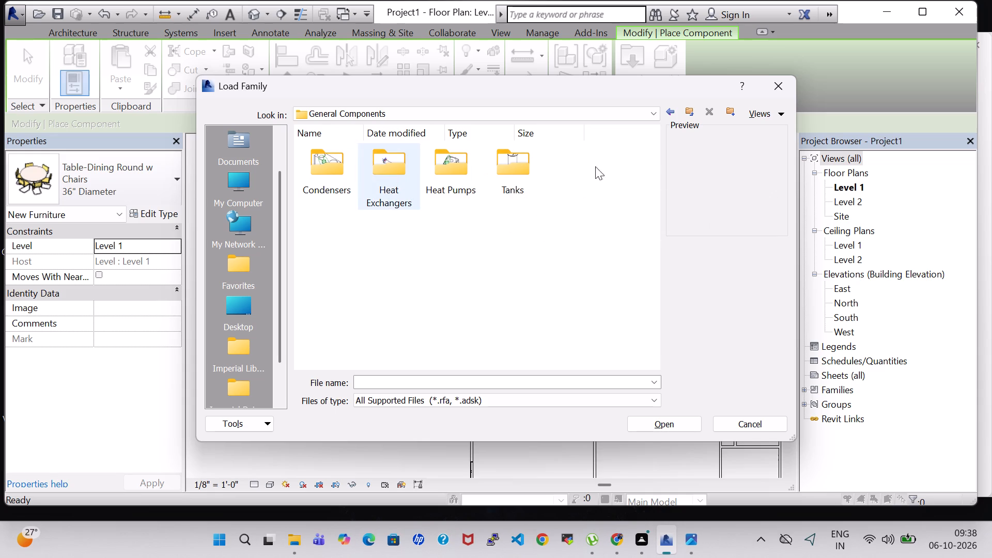
click(668, 108)
click(668, 108)
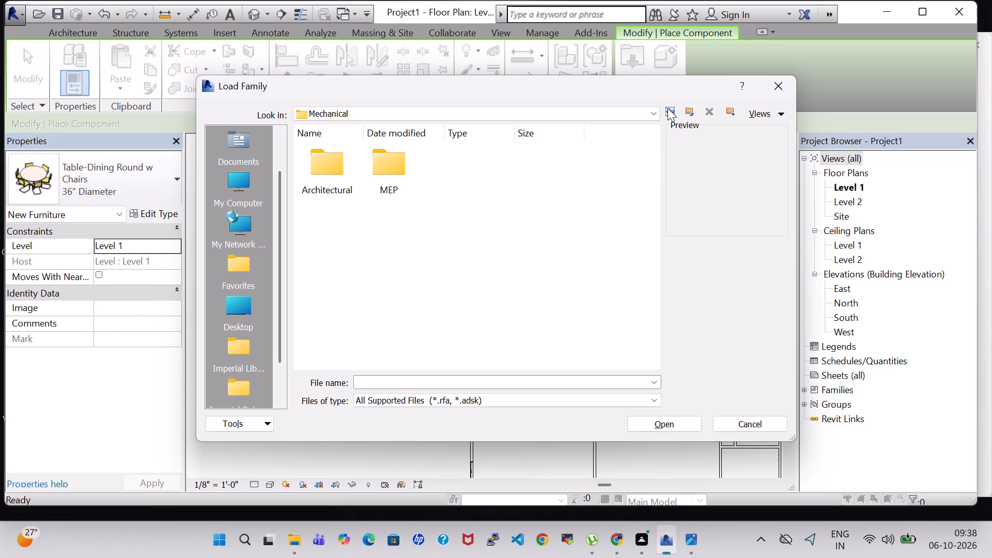
click(668, 108)
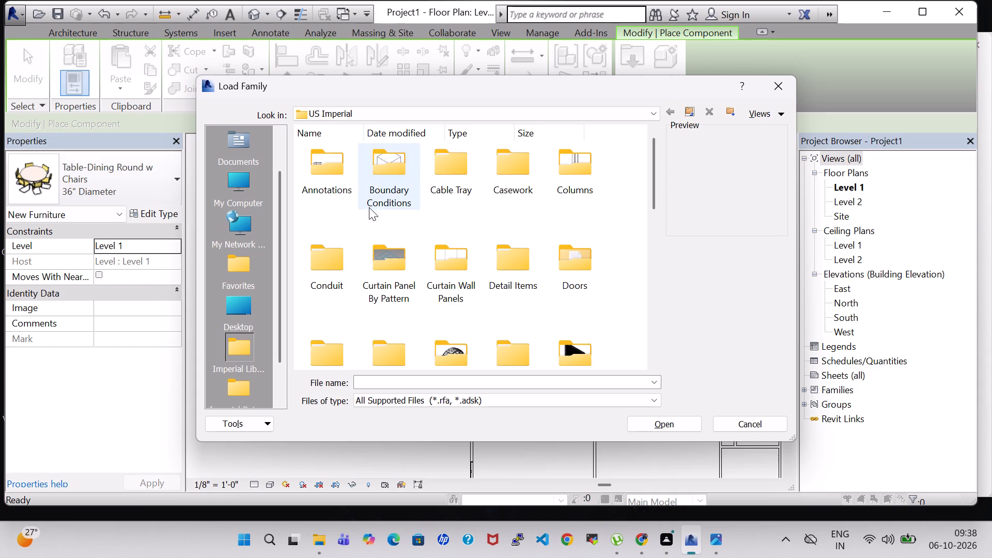
Load the Bath Tub - Maestro family from the Plumbing > MEP > Fixtures > Bathtubs library folder.
scroll(407, 246, down, 1)
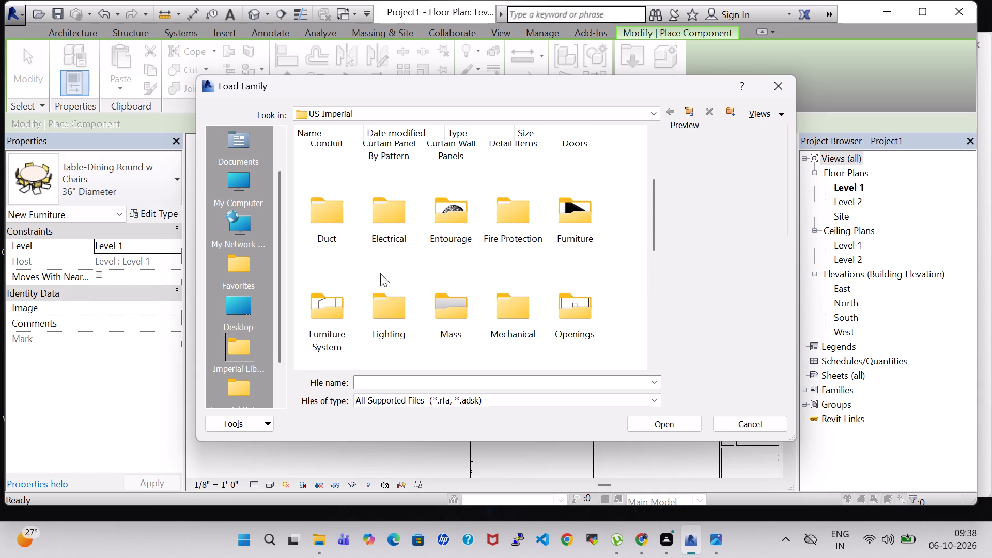
scroll(577, 338, down, 1)
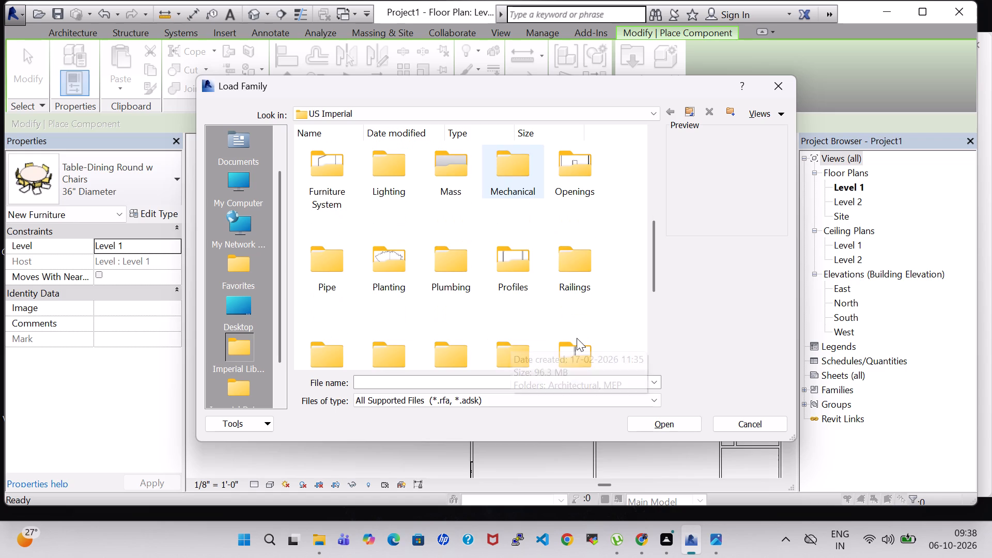
double_click(455, 276)
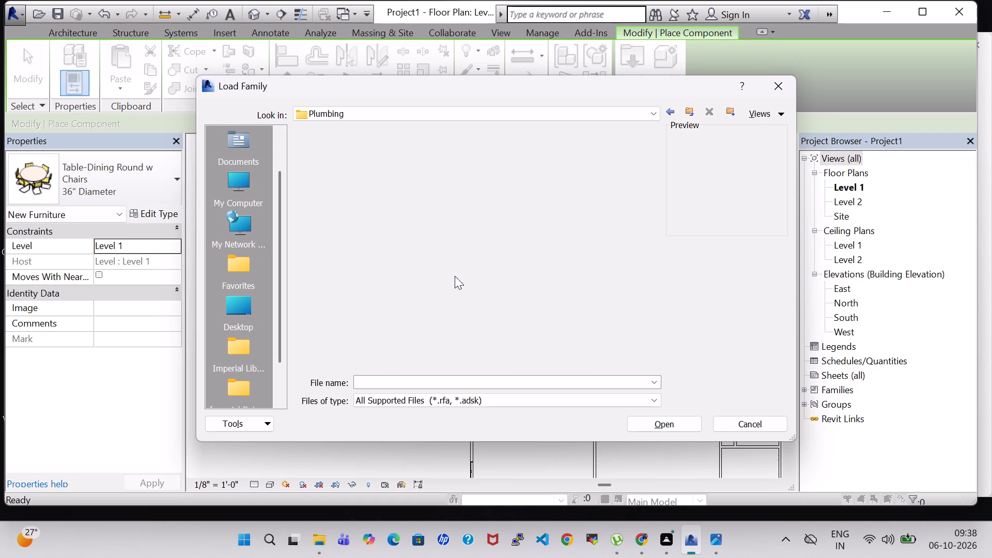
double_click(393, 173)
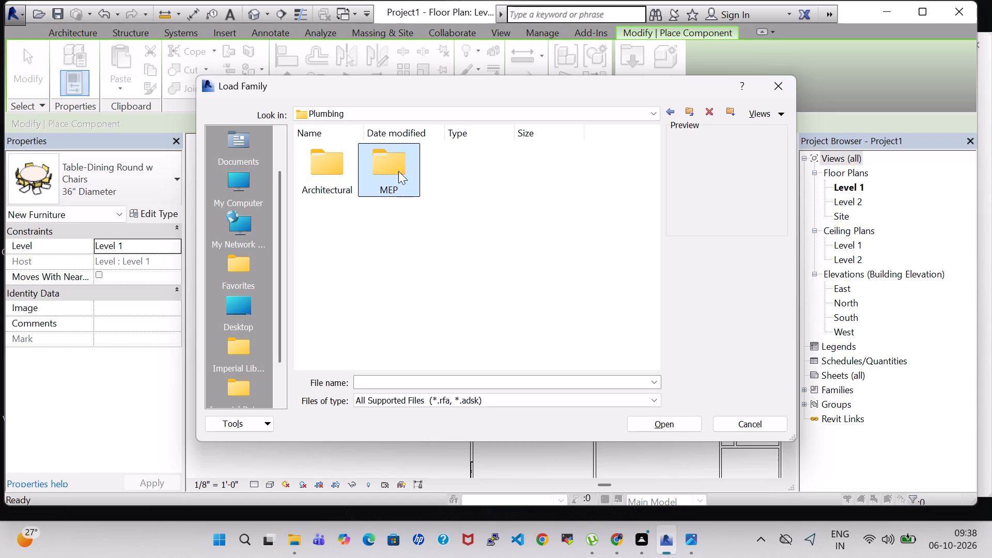
double_click(399, 172)
double_click(394, 181)
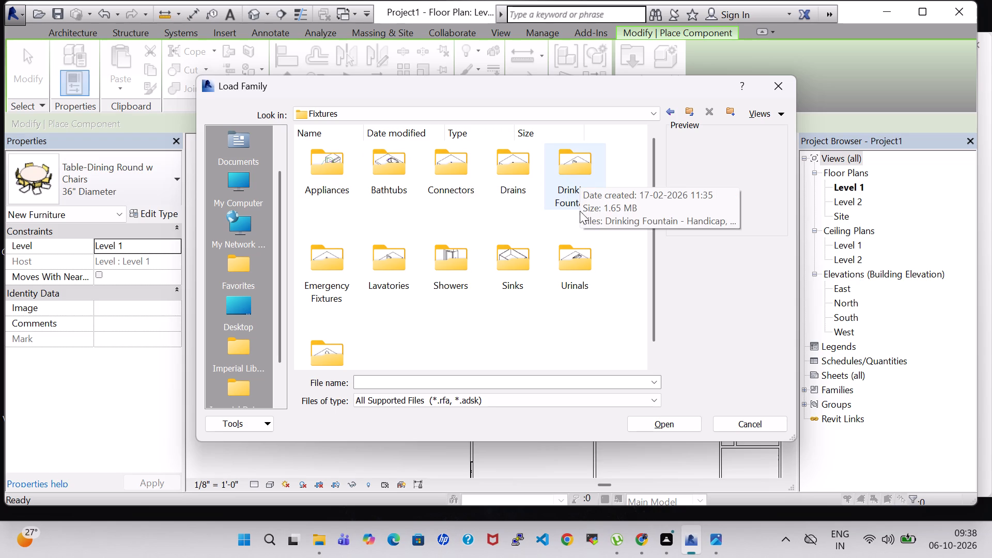
click(393, 165)
click(392, 162)
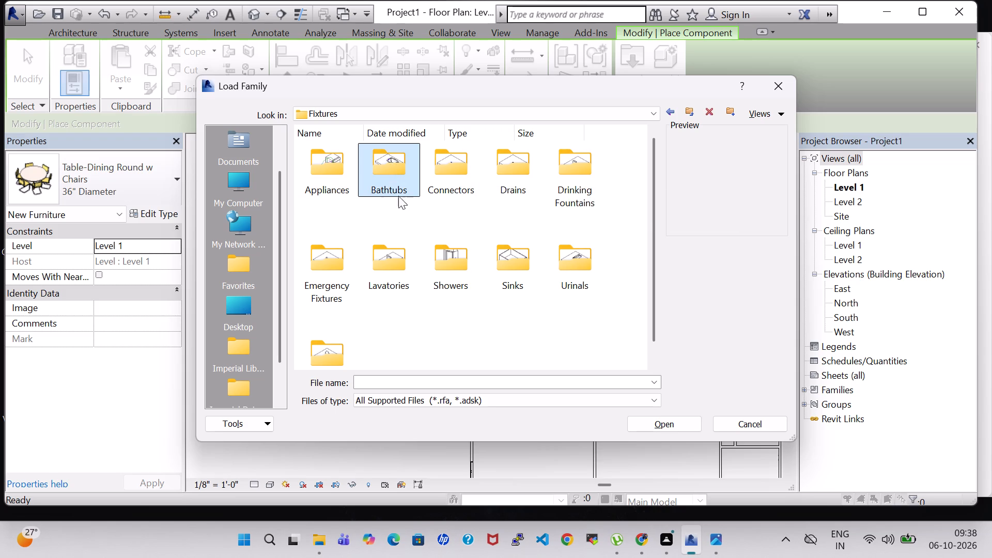
scroll(434, 286, down, 1)
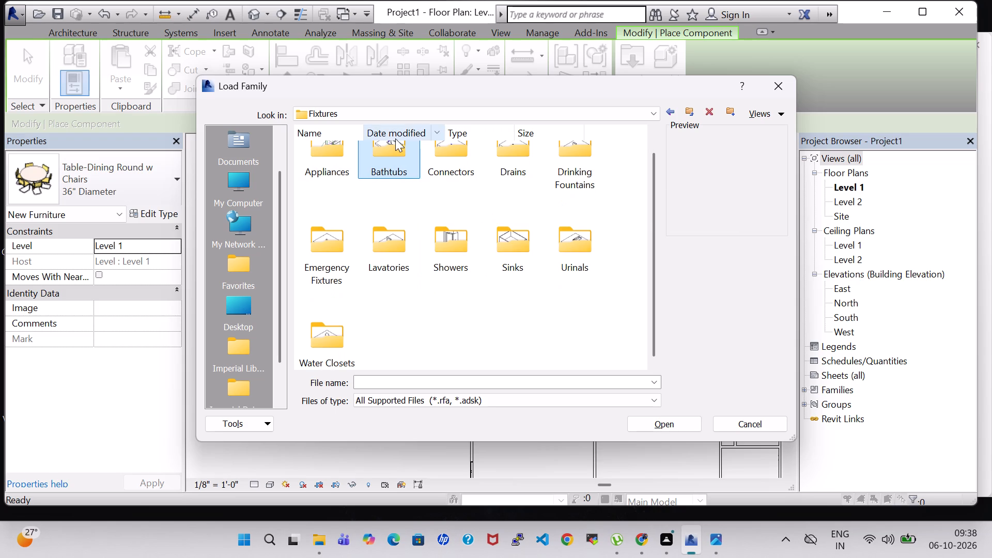
double_click(399, 150)
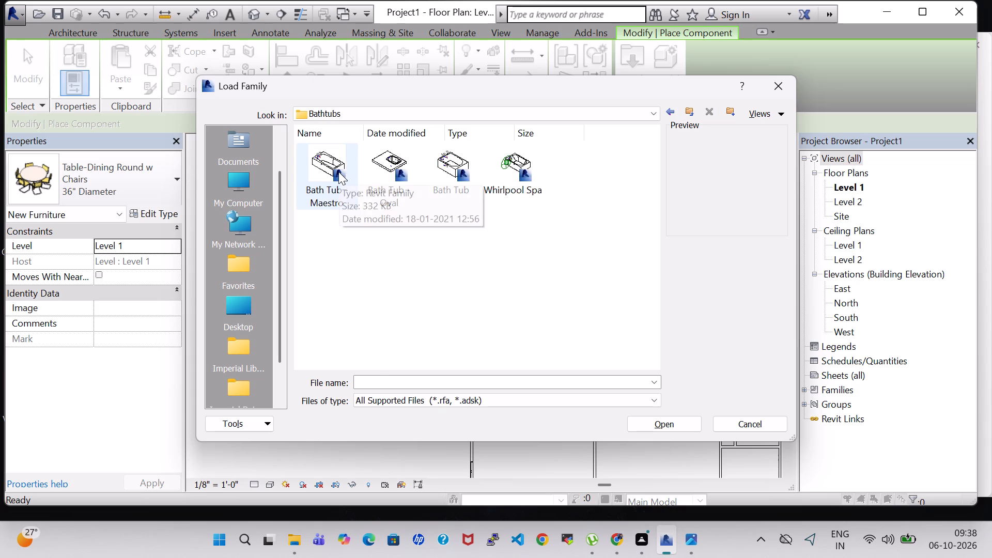
click(338, 172)
click(668, 429)
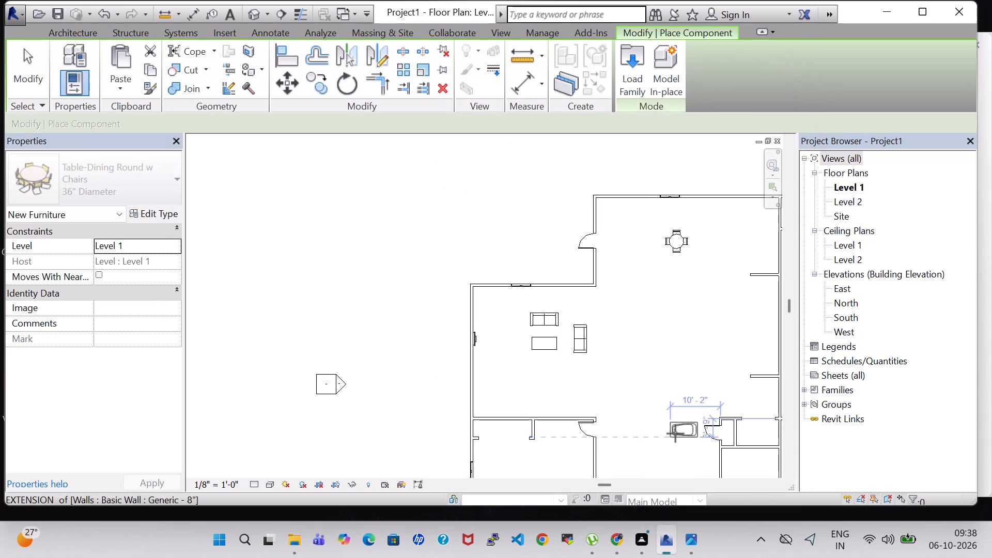
Place one 66"x36" - Public Maestro bath tub lengthwise east-west in the central bathroom's southeast corner, its west edge about 6'-3" from the east wall.
middle_drag(683, 360, 437, 309)
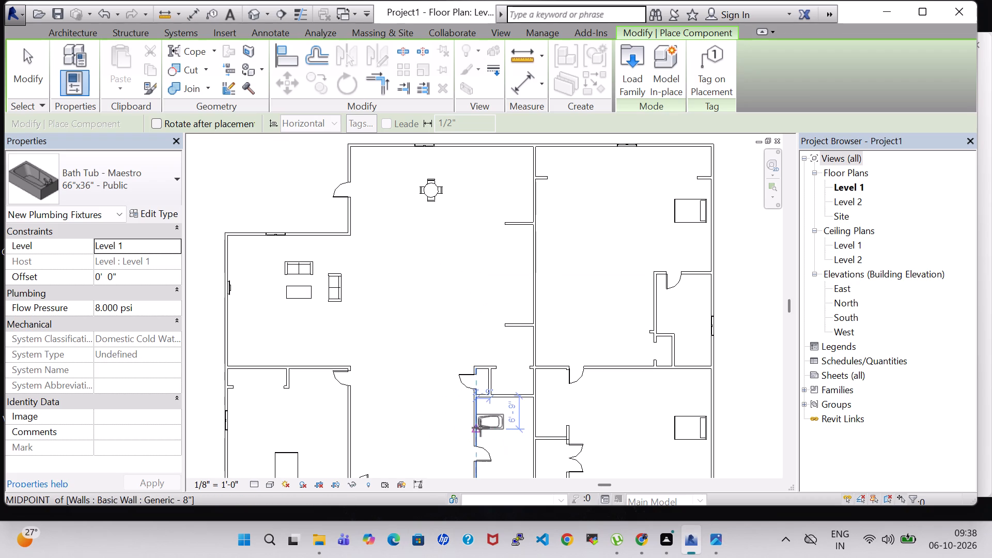
middle_drag(481, 428, 491, 316)
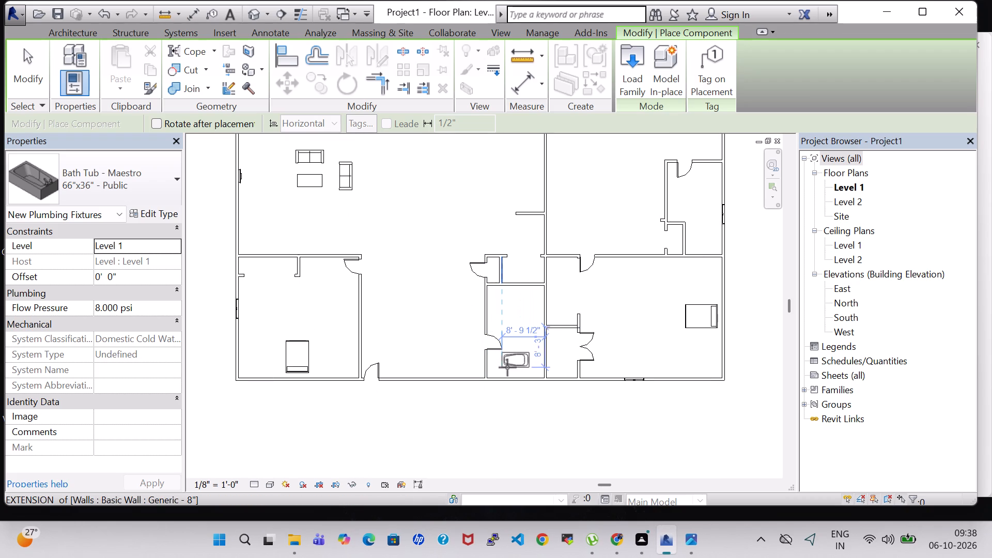
key(space)
key(space)
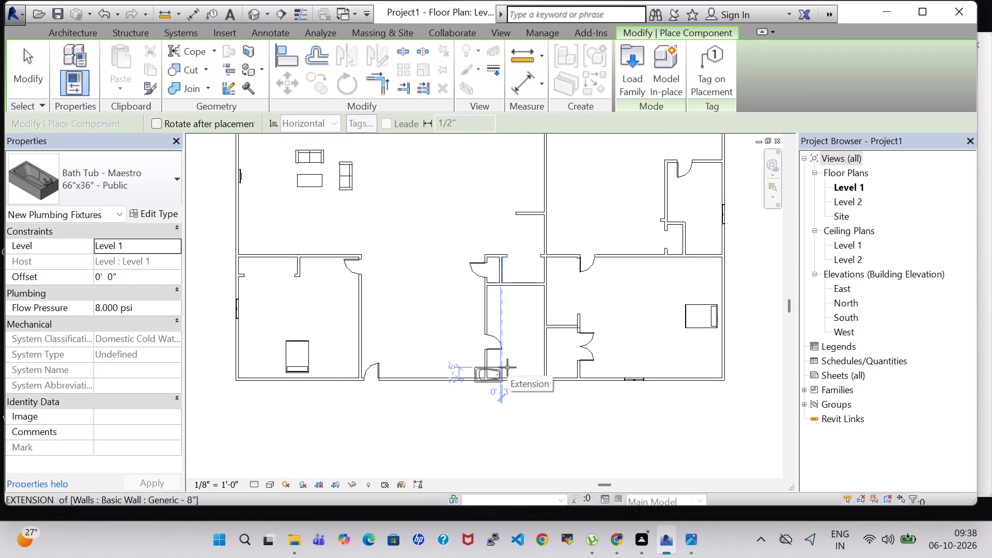
key(space)
key(space)
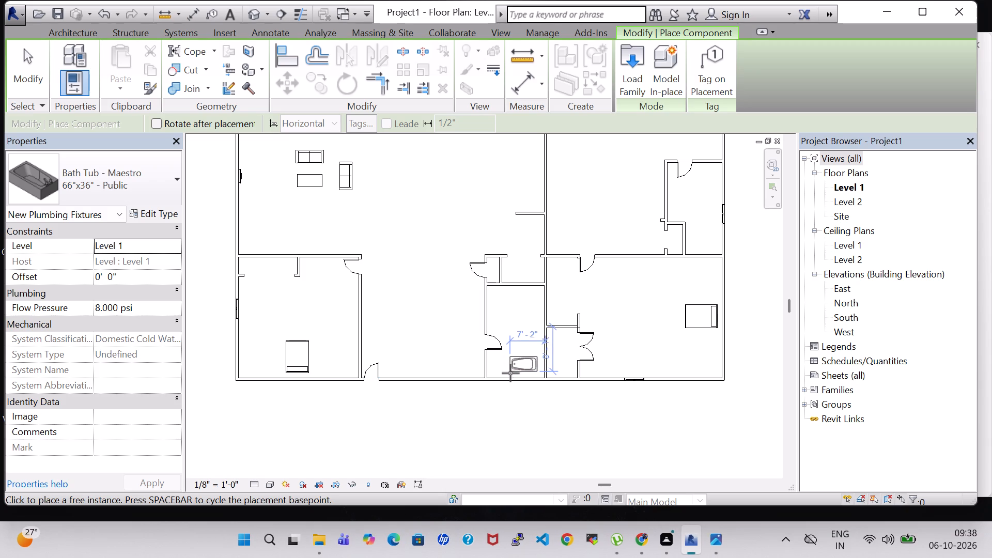
scroll(517, 369, up, 4)
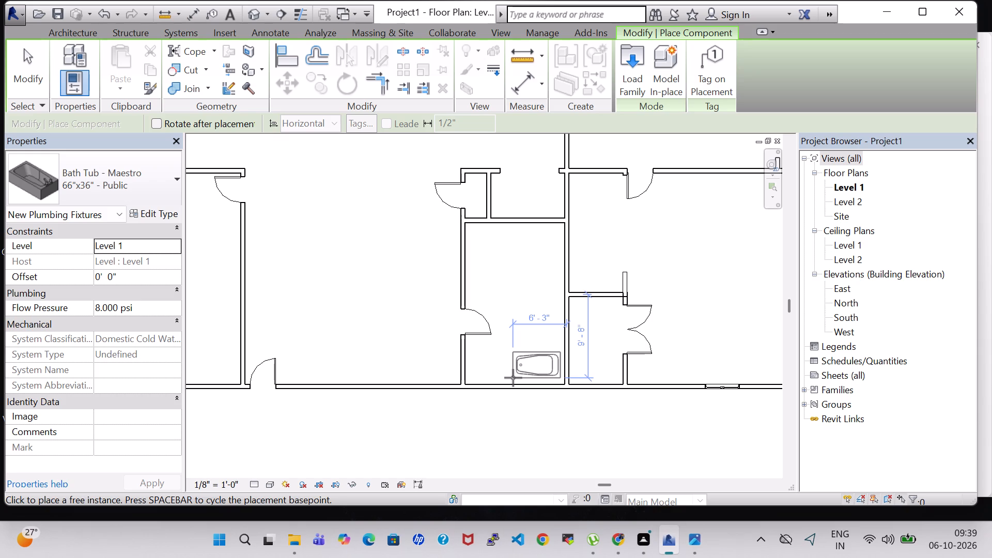
click(513, 378)
key(Escape)
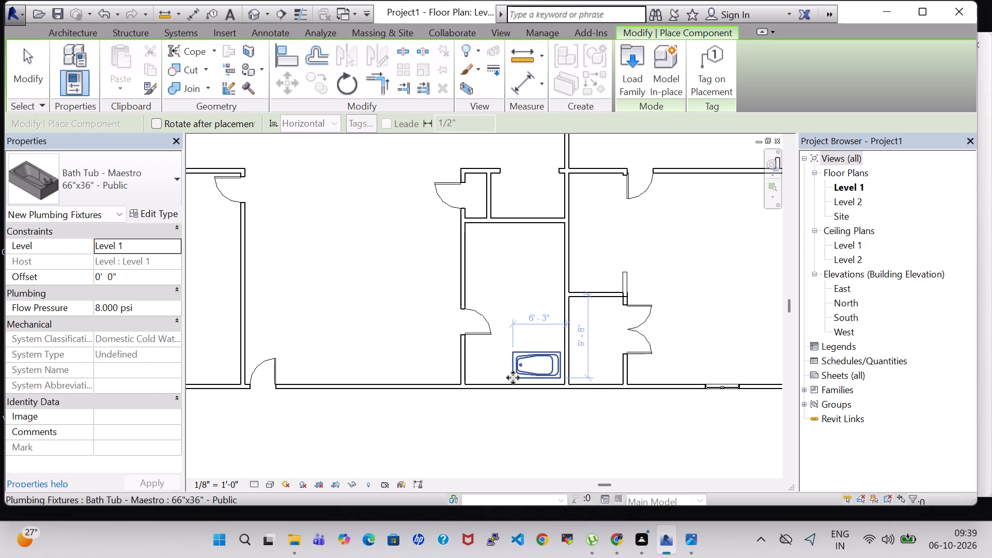
key(Escape)
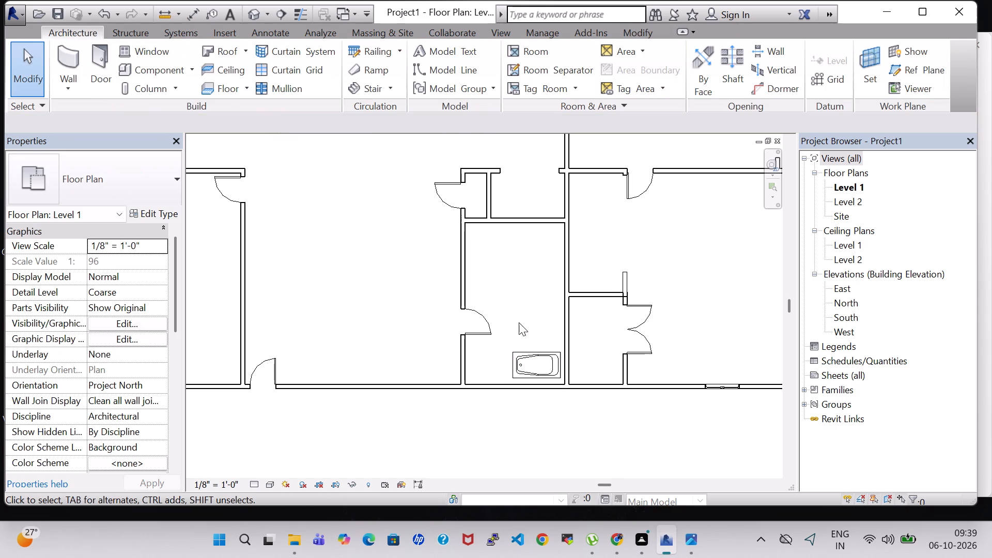
Load the Sink - Corner Floor family from the Plumbing > MEP > Fixtures > Sinks library folder.
click(169, 73)
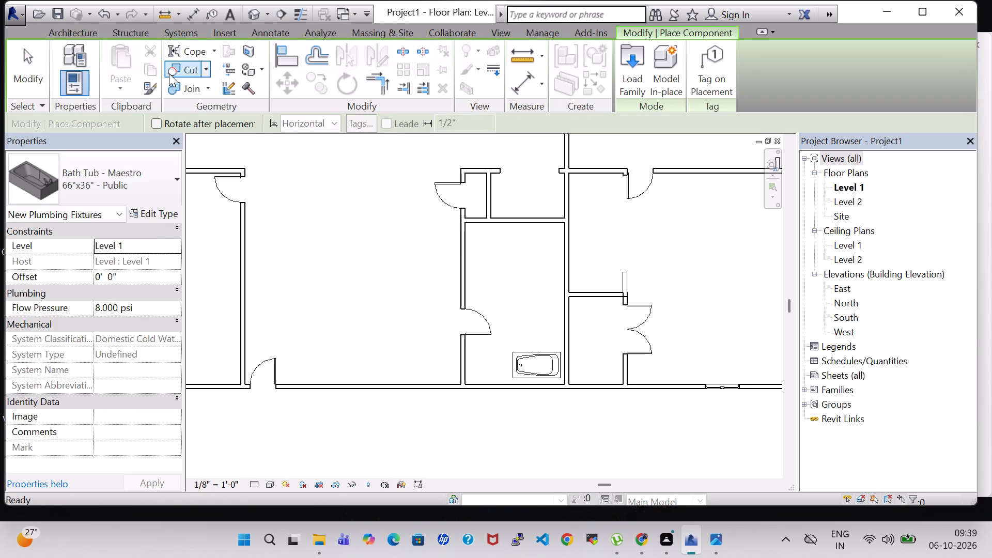
click(638, 63)
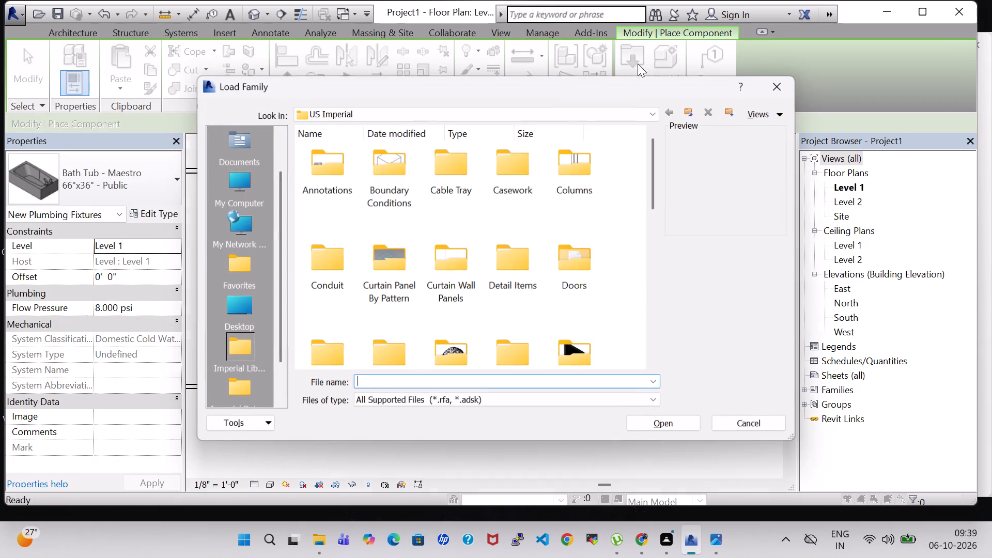
scroll(503, 287, down, 2)
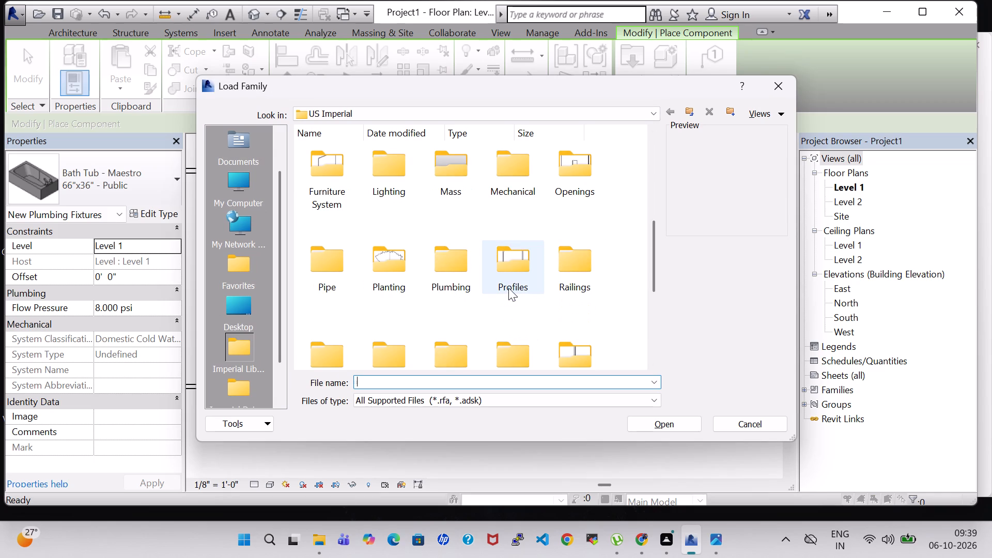
double_click(450, 276)
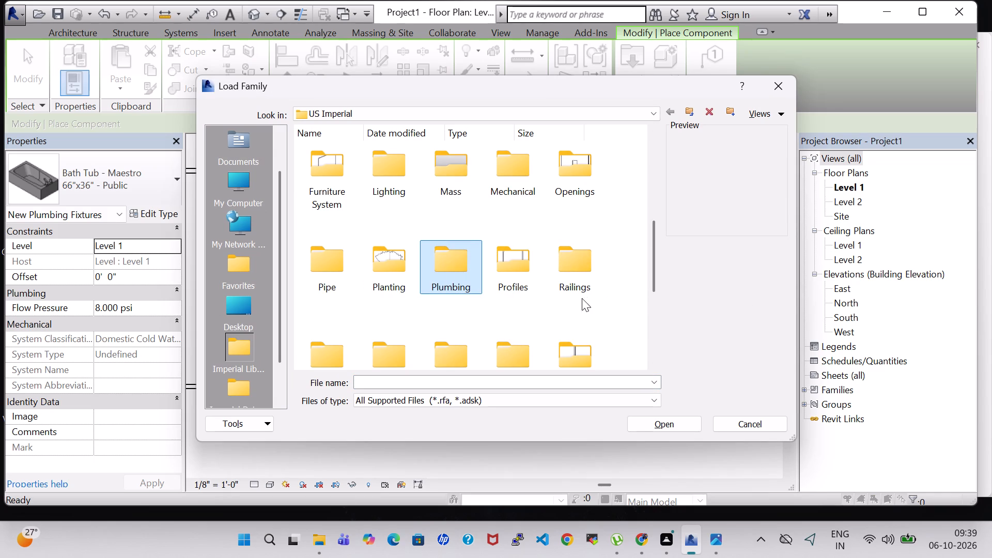
double_click(442, 271)
scroll(630, 272, down, 2)
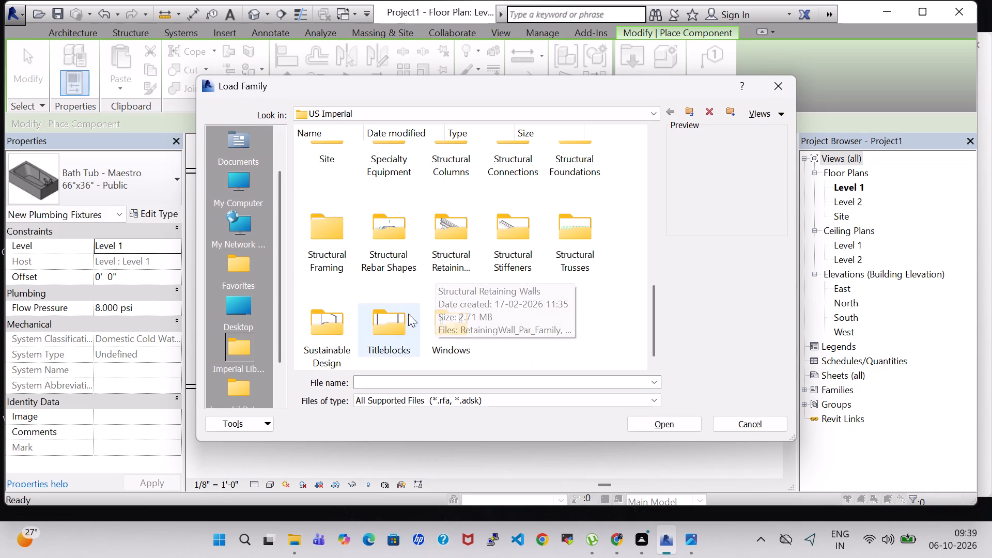
scroll(474, 335, up, 2)
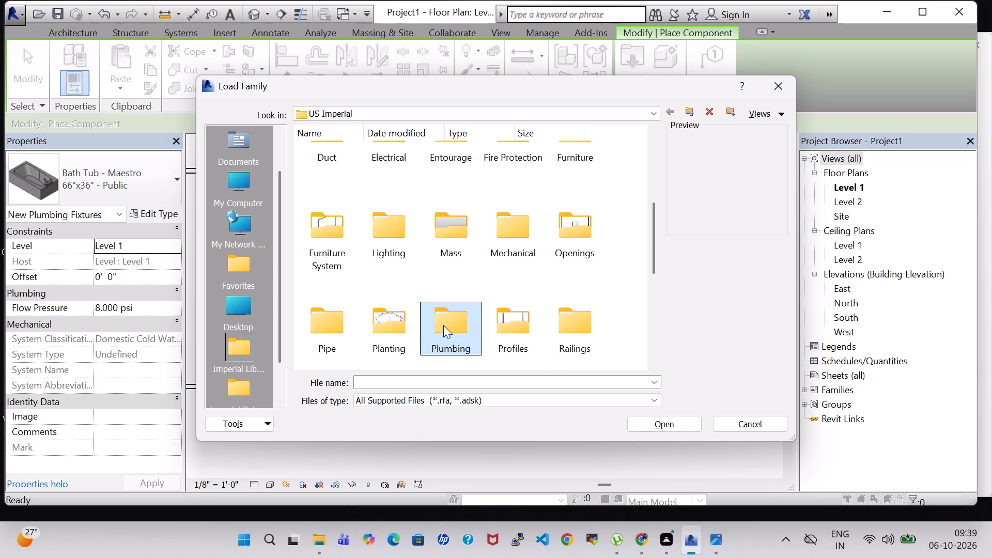
double_click(443, 325)
double_click(381, 188)
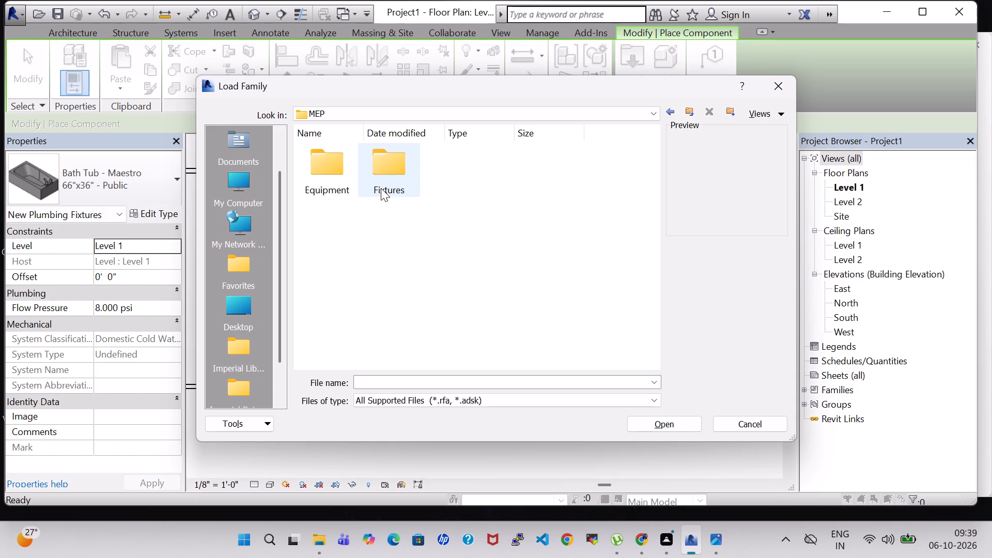
double_click(381, 169)
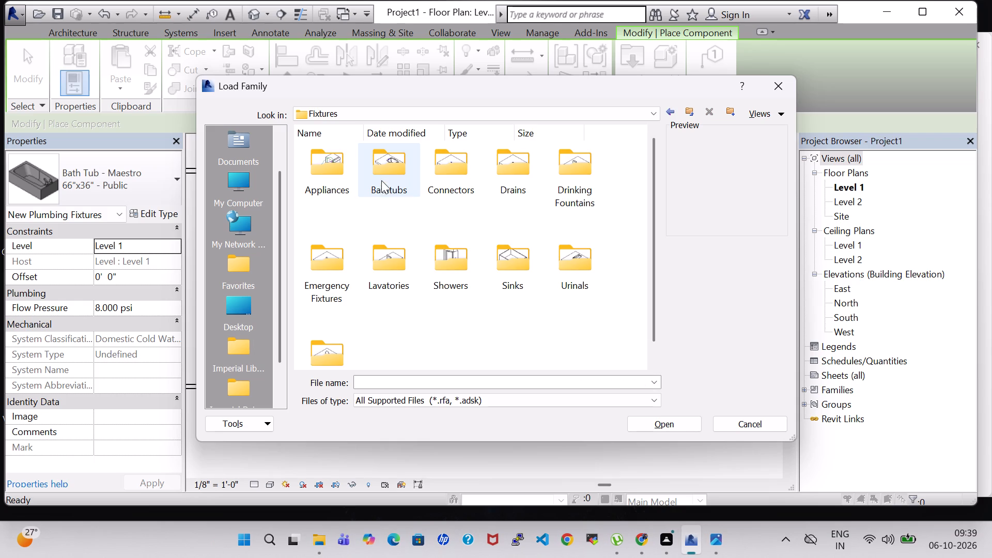
click(388, 191)
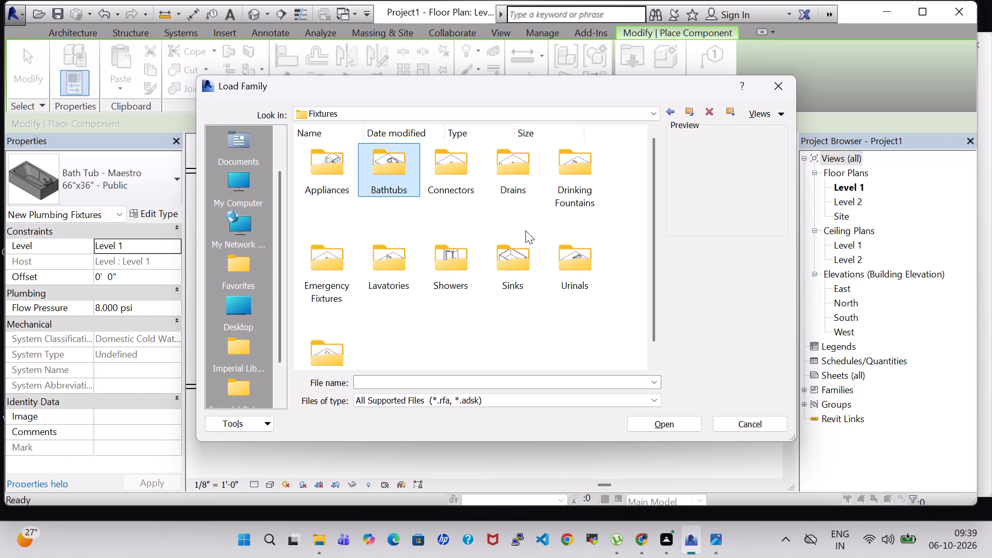
double_click(518, 265)
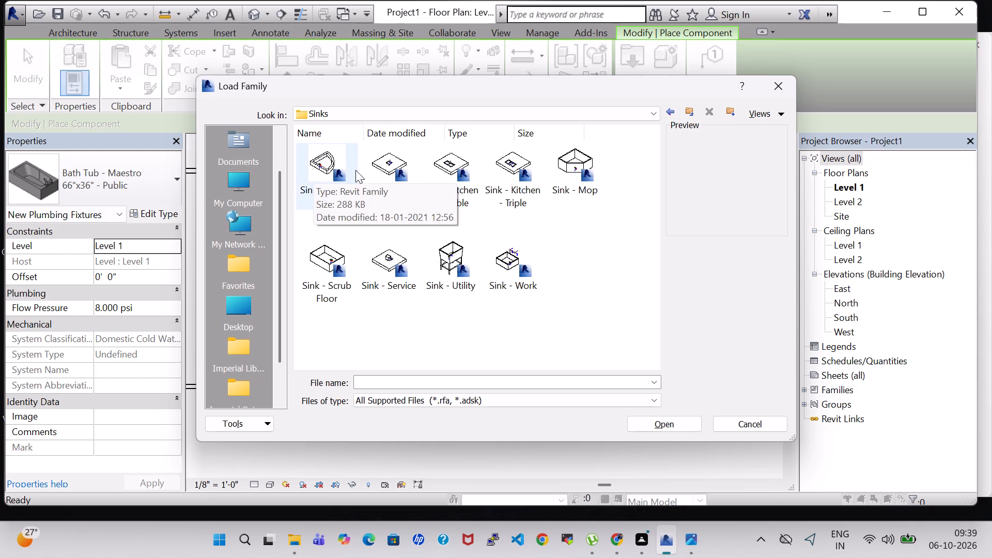
click(329, 156)
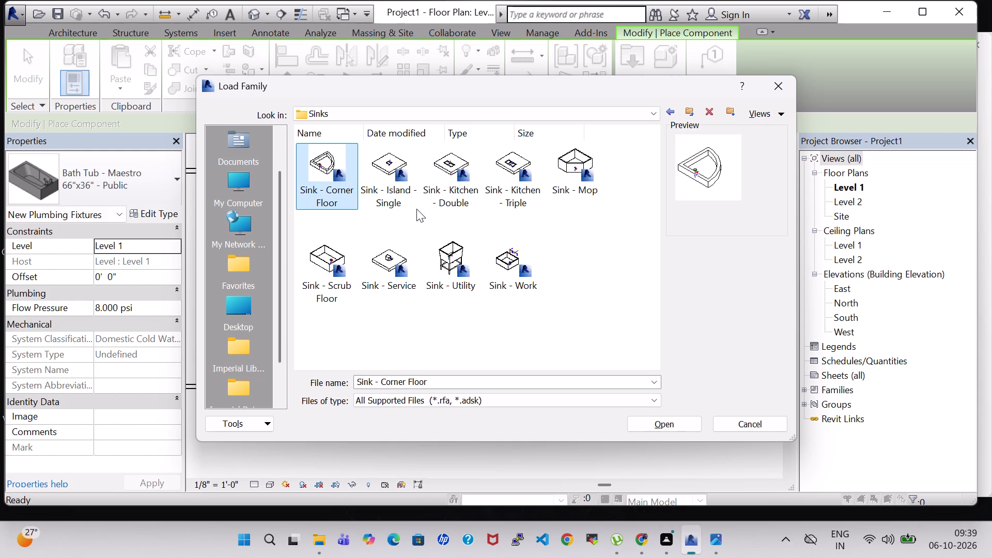
click(661, 427)
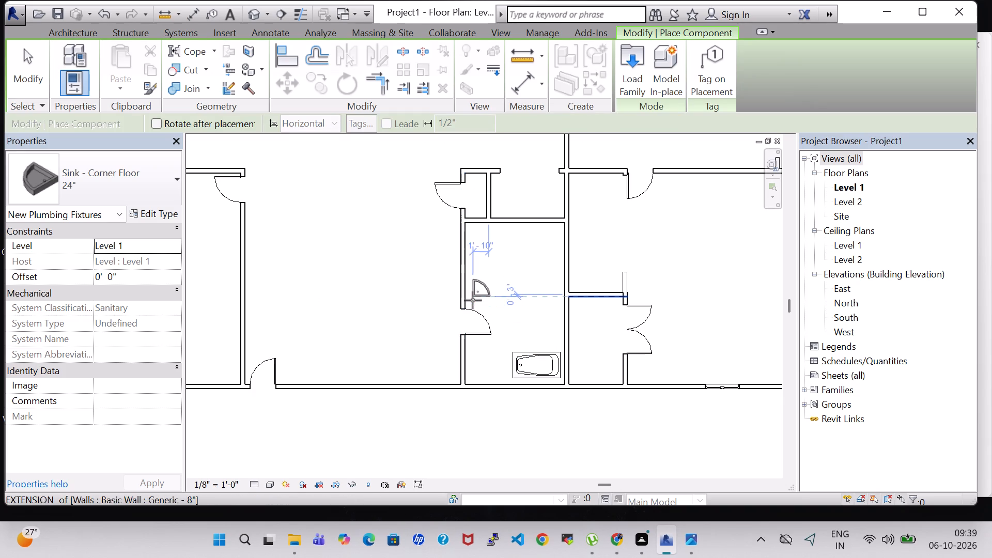
Place one 24" corner floor sink against the bathroom's west wall just north of its door, about 8'-10" south of the north wall.
click(470, 300)
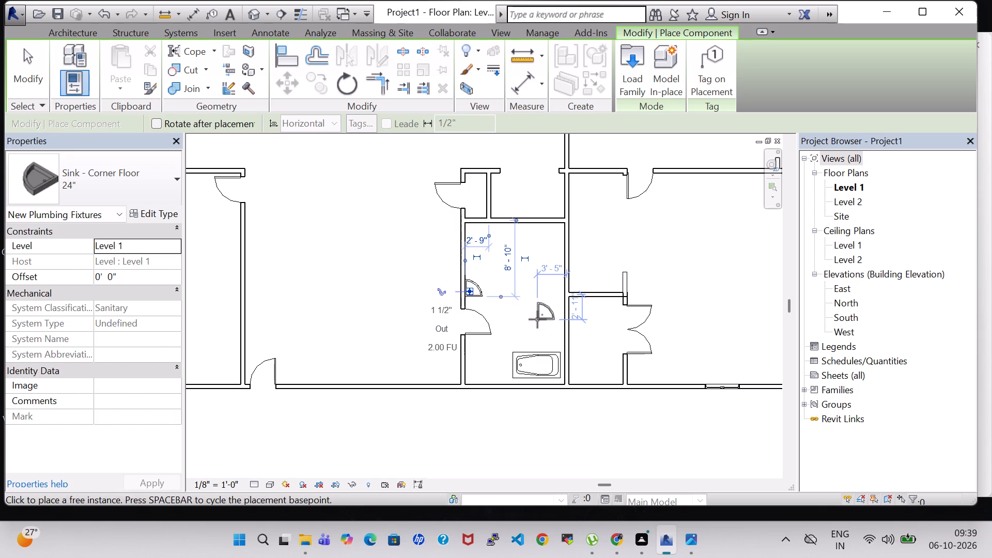
key(Escape)
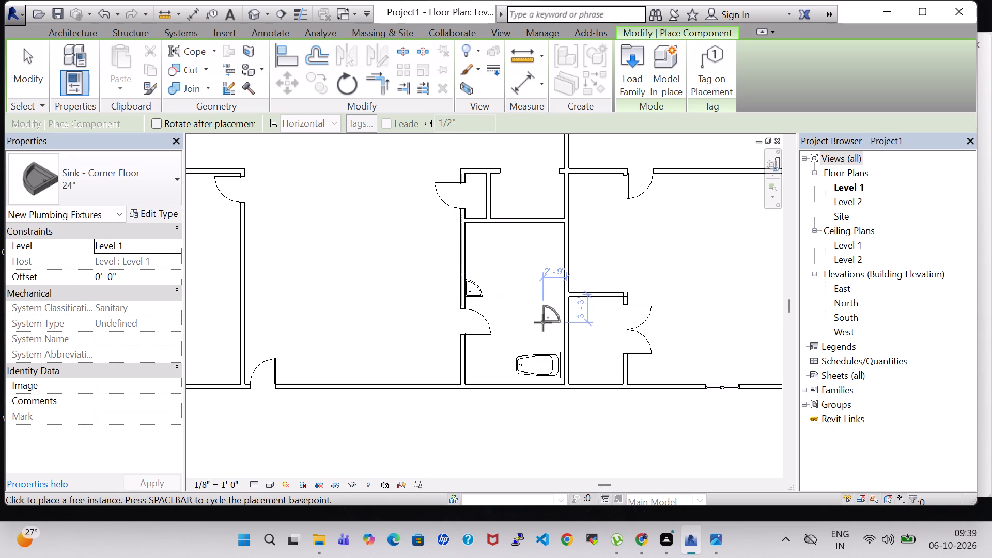
key(Escape)
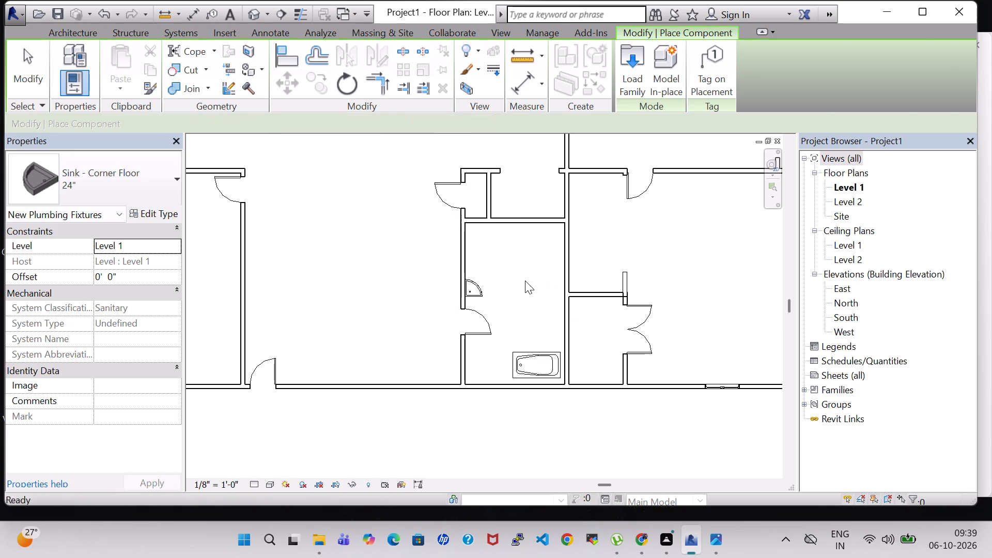
Load the Water Closet - Flush Valve - Floor Mounted family from the Plumbing > MEP > Fixtures > Water Closets library folder.
click(169, 65)
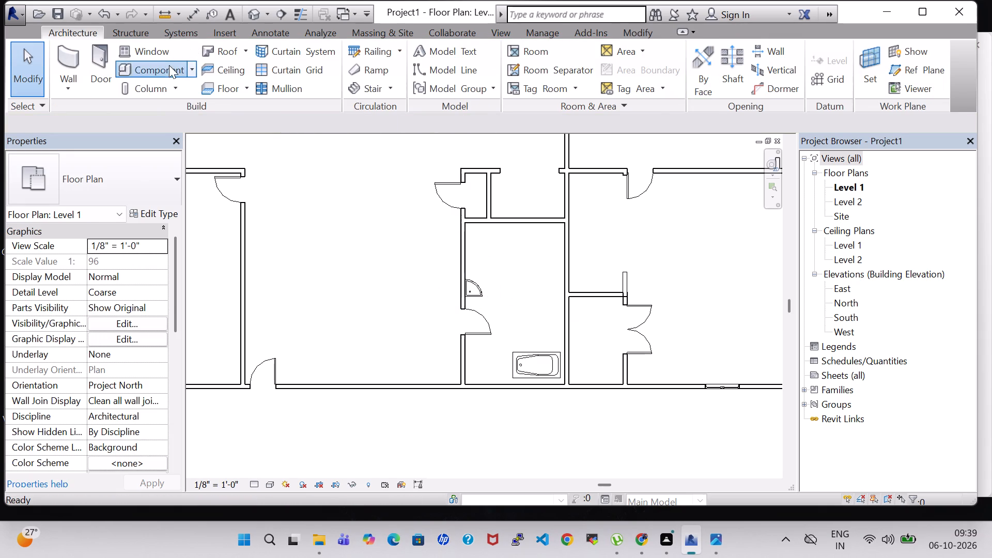
click(638, 59)
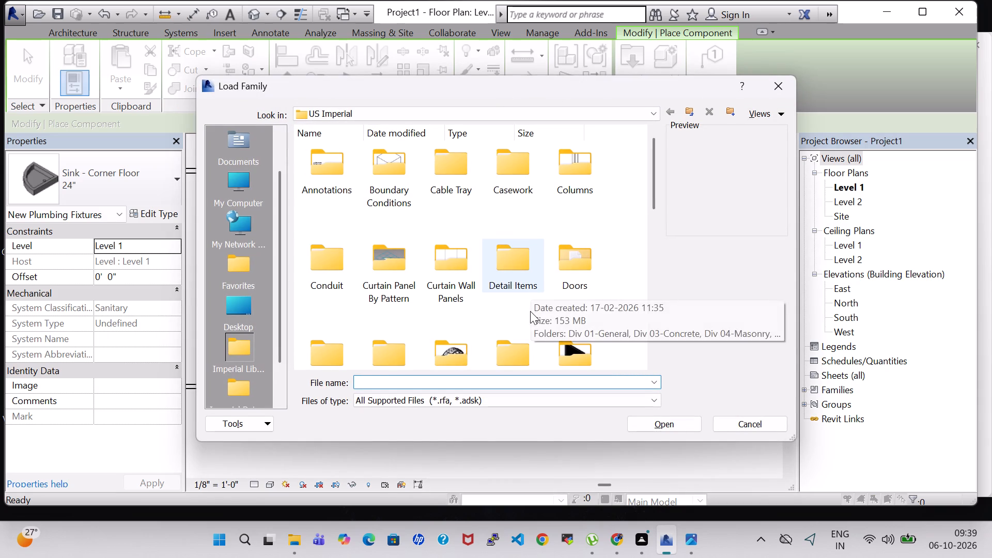
click(367, 349)
key(p)
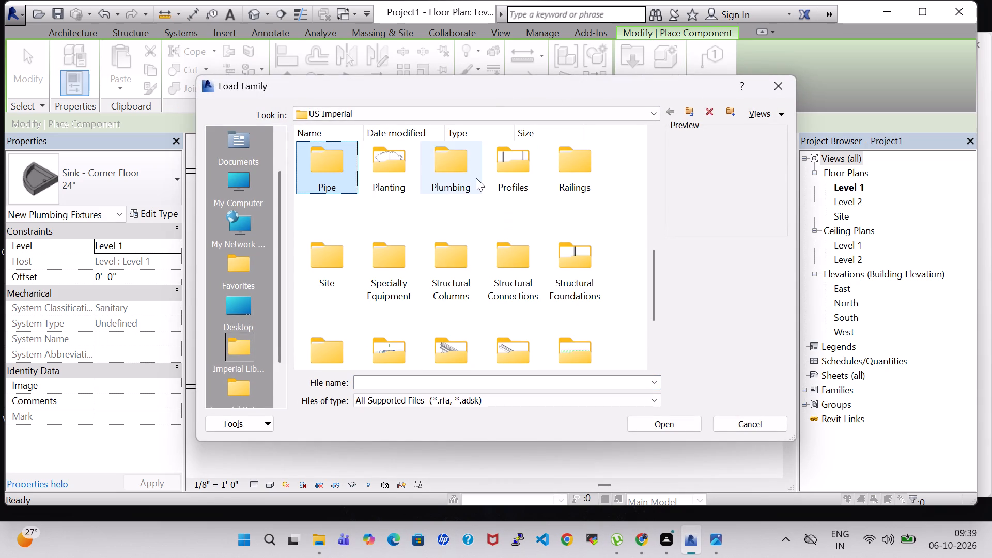
double_click(476, 178)
double_click(388, 160)
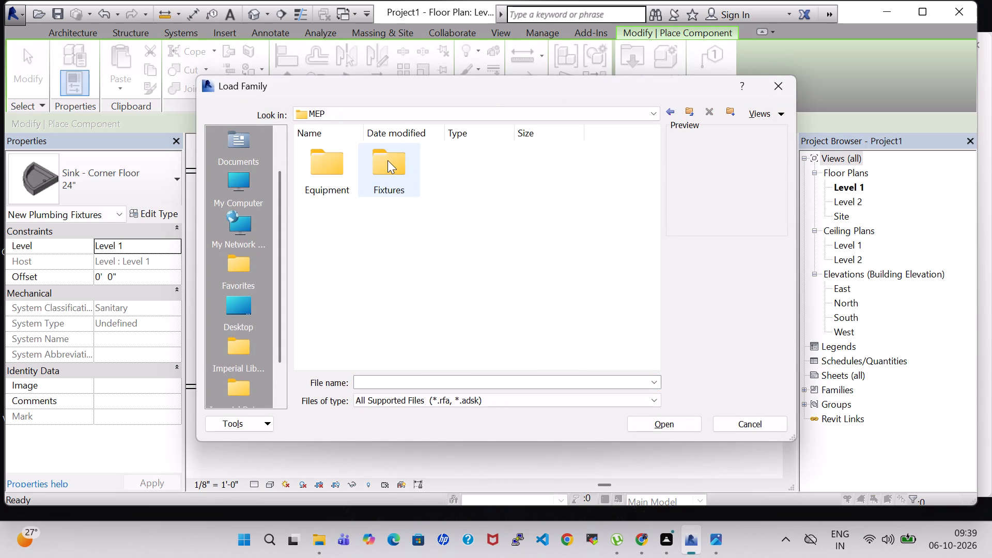
click(388, 167)
click(392, 167)
click(427, 211)
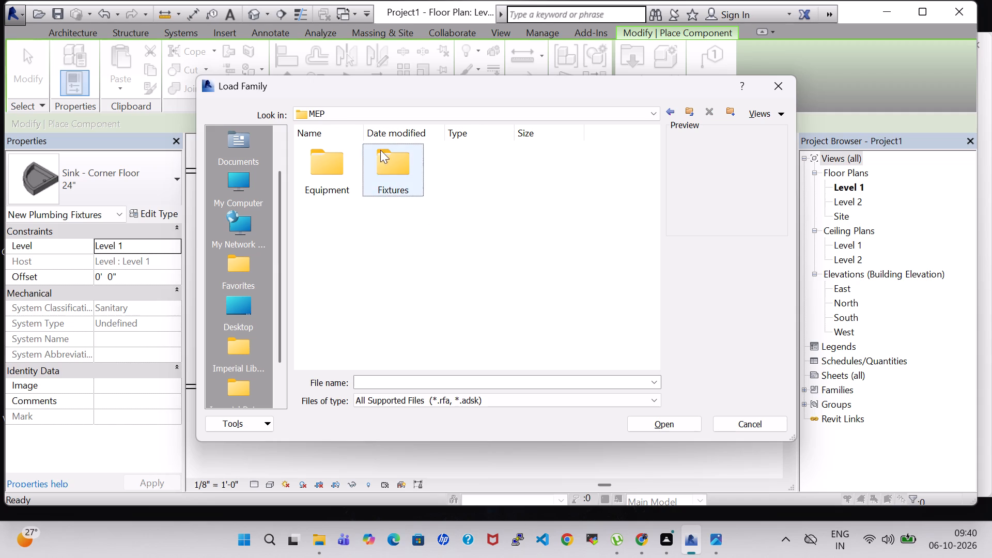
double_click(414, 184)
double_click(377, 149)
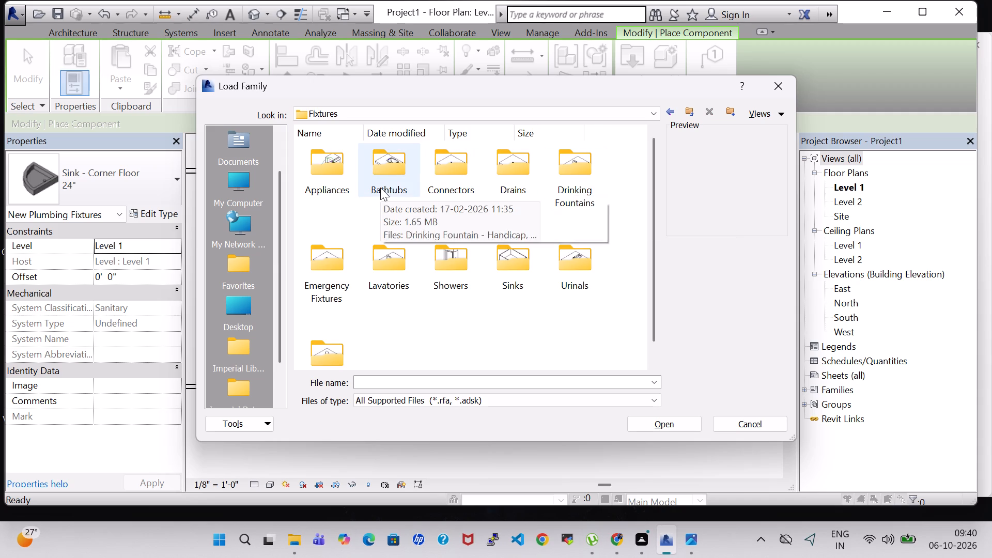
double_click(380, 188)
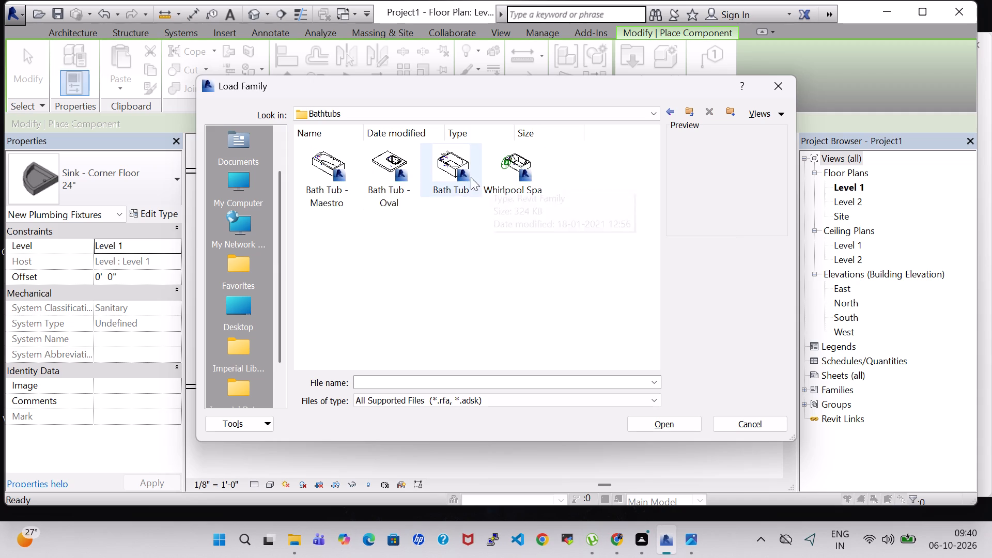
click(670, 109)
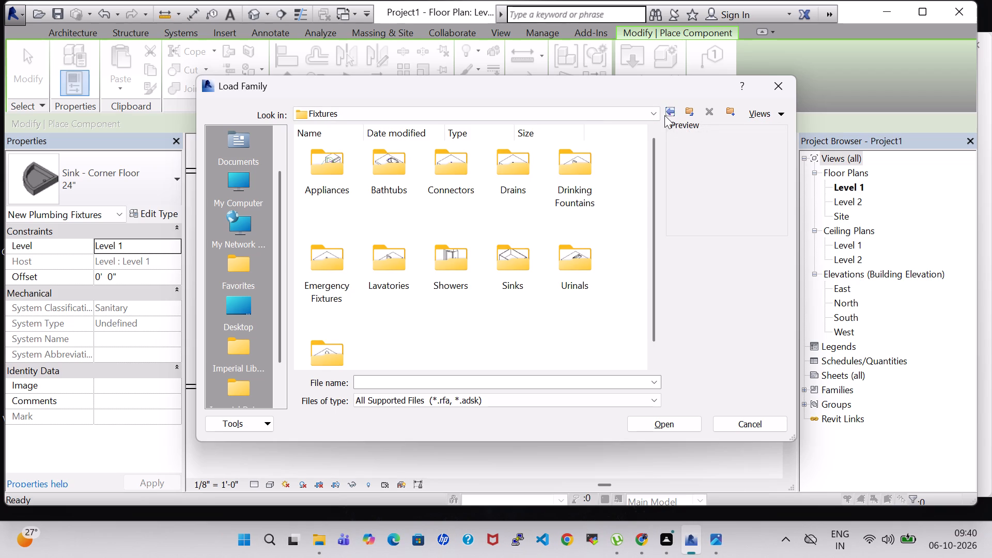
double_click(570, 254)
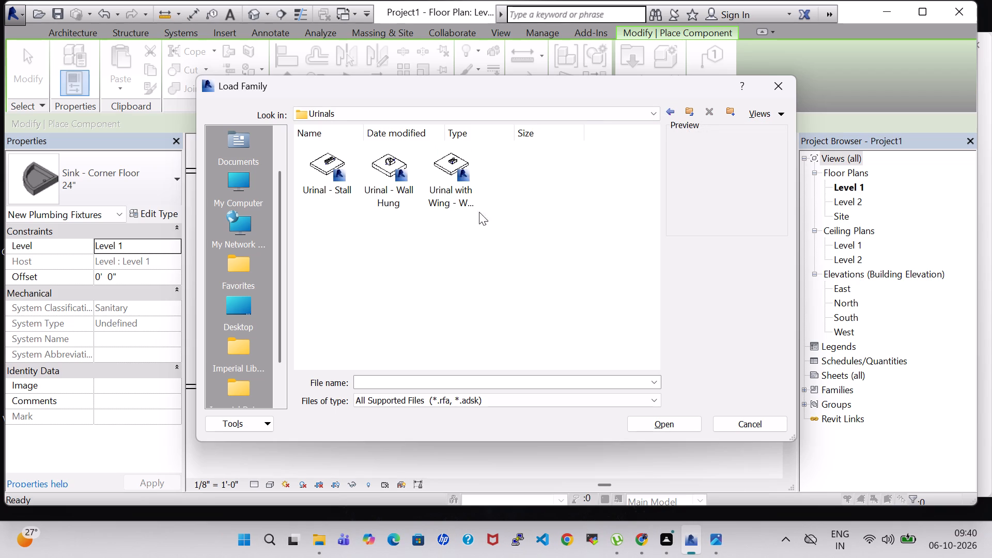
click(672, 111)
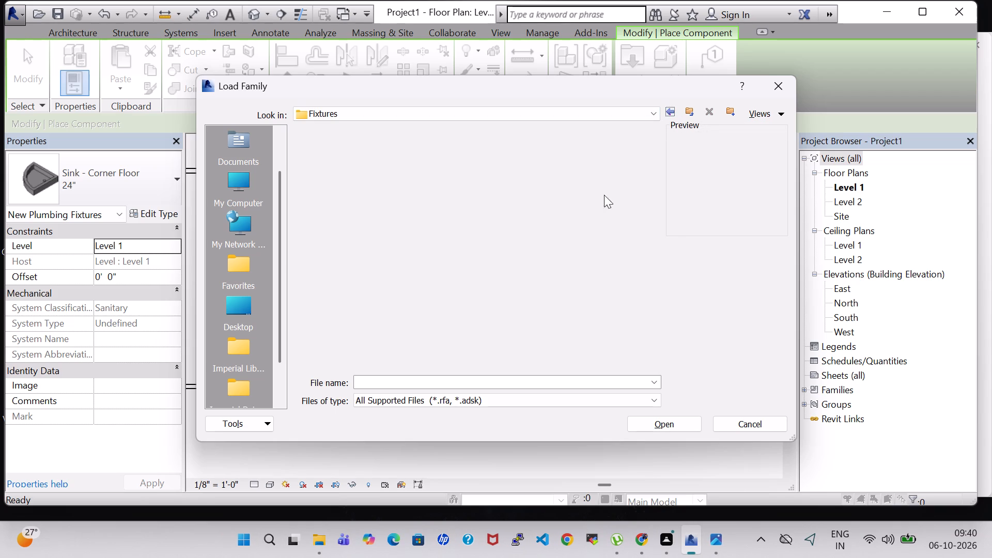
scroll(365, 303, down, 1)
double_click(383, 252)
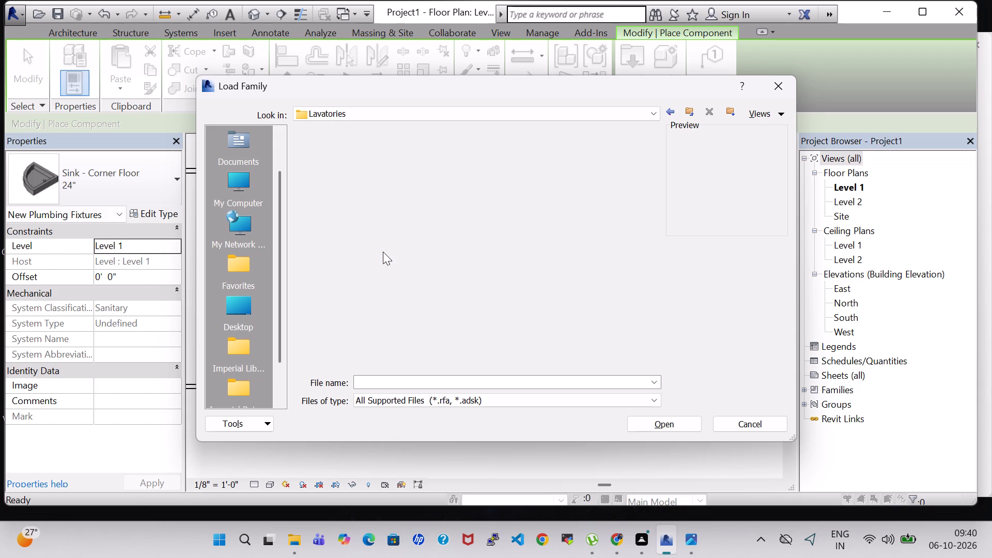
click(675, 115)
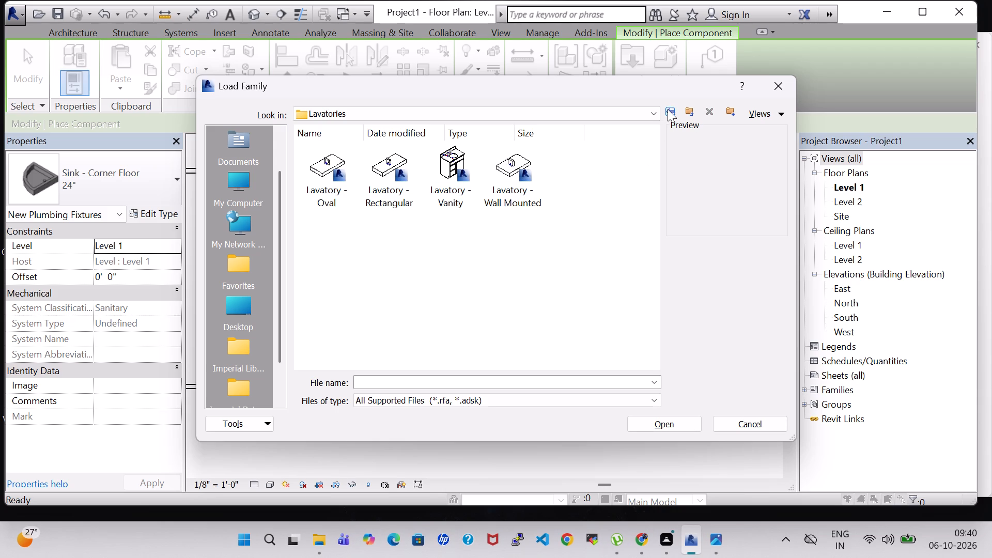
click(668, 109)
scroll(415, 319, down, 2)
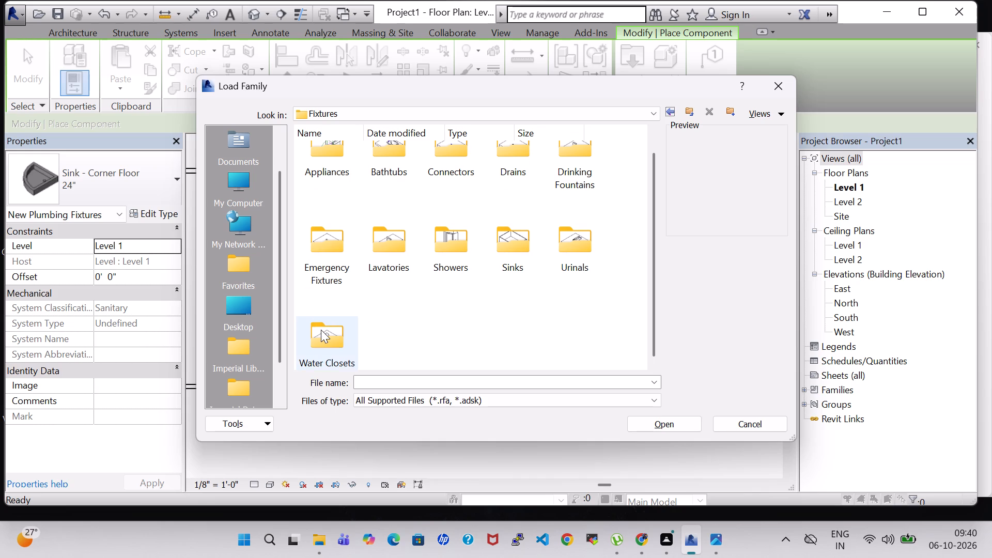
double_click(321, 330)
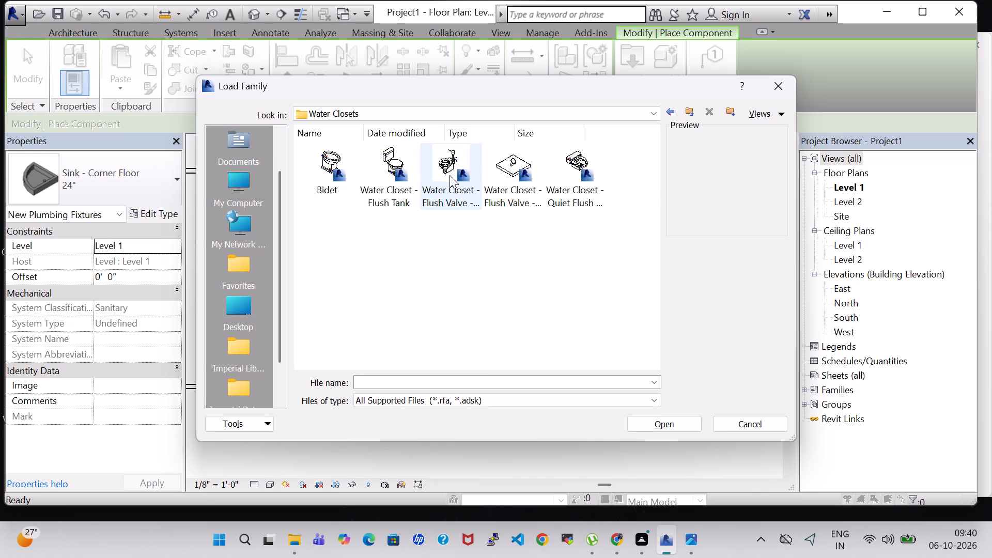
click(450, 175)
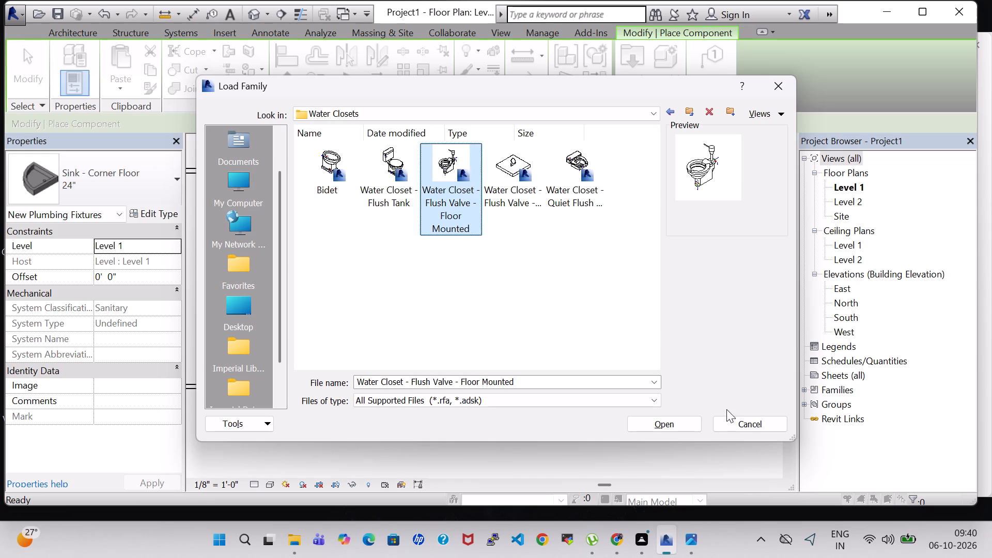
click(688, 423)
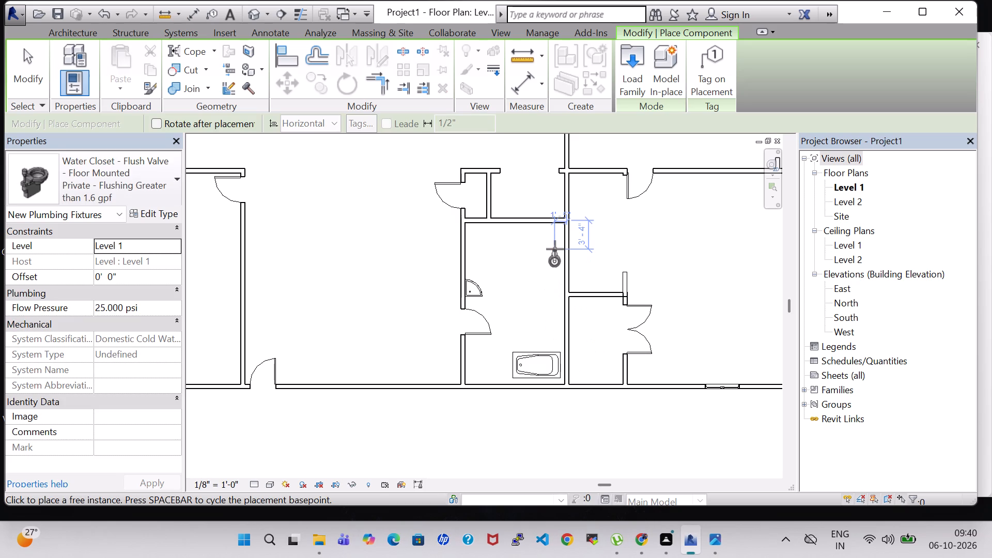
Place one water closet facing west against the central bathroom's east wall, about 1'-8" north of the partition meeting that wall's far side.
key(space)
key(space)
key(space)
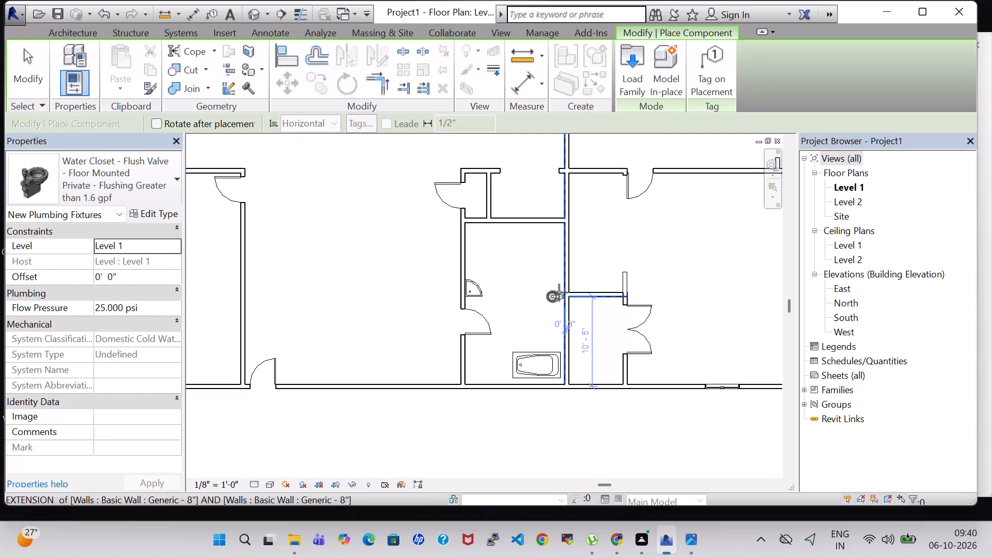
scroll(559, 292, up, 6)
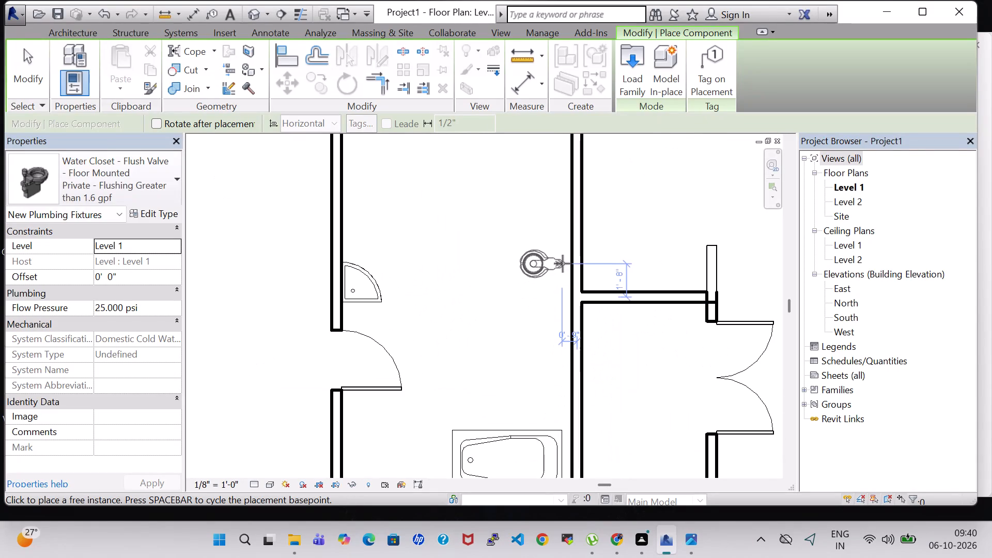
click(569, 263)
key(Escape)
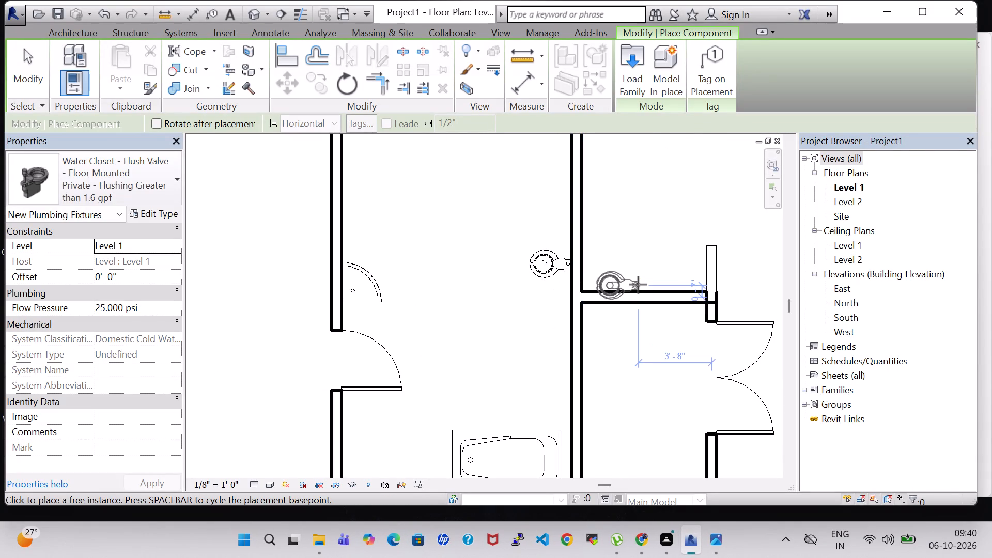
Place one west-facing water closet on the east exterior wall just south of the window, about 5'-2" north of the furnished bedroom's north wall.
middle_drag(750, 263, 175, 256)
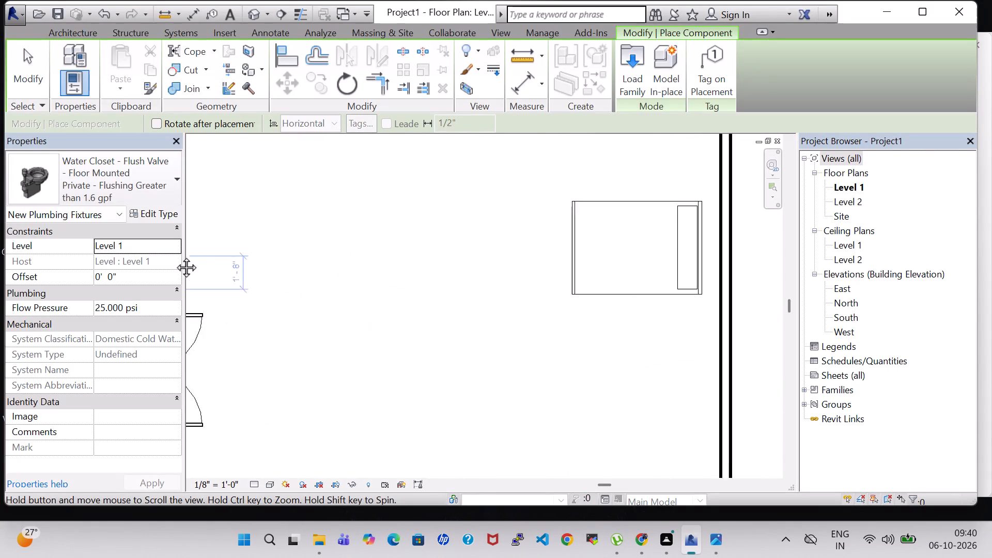
middle_drag(175, 256, 167, 262)
scroll(475, 272, down, 6)
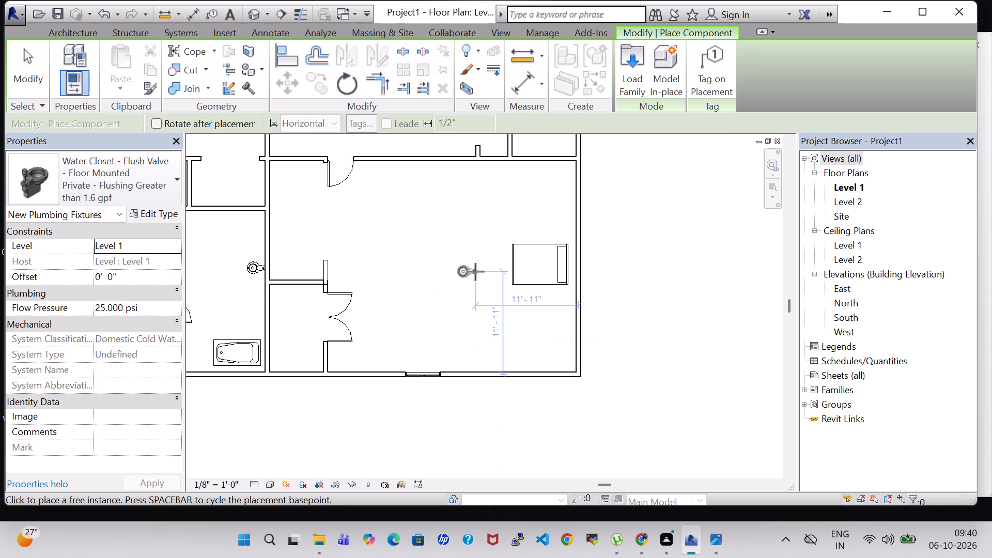
middle_drag(475, 276, 452, 406)
scroll(452, 406, up, 1)
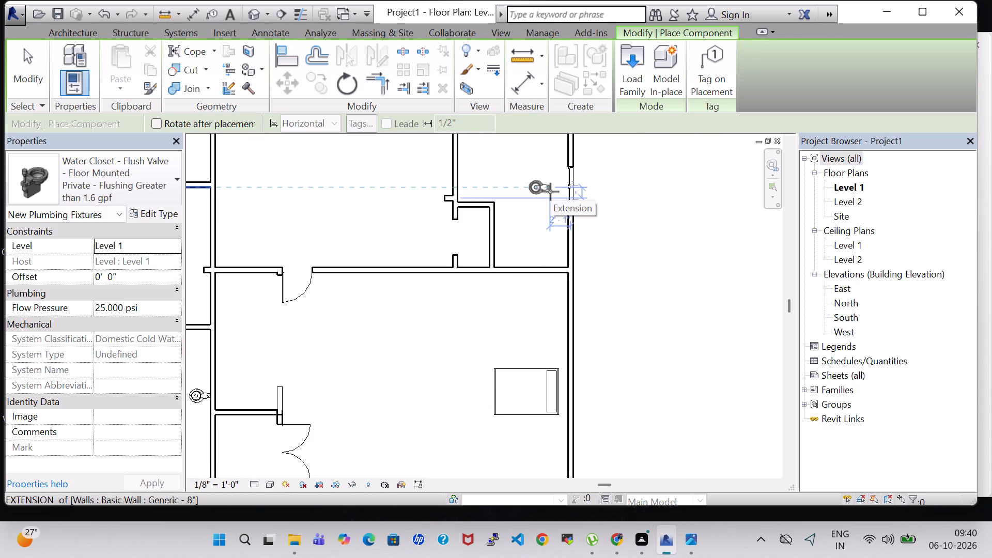
click(570, 219)
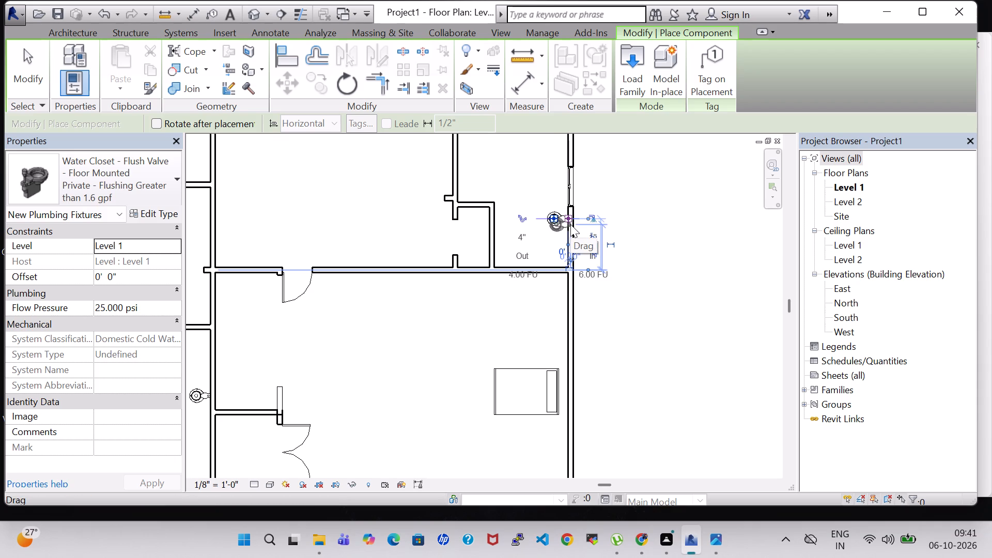
key(Escape)
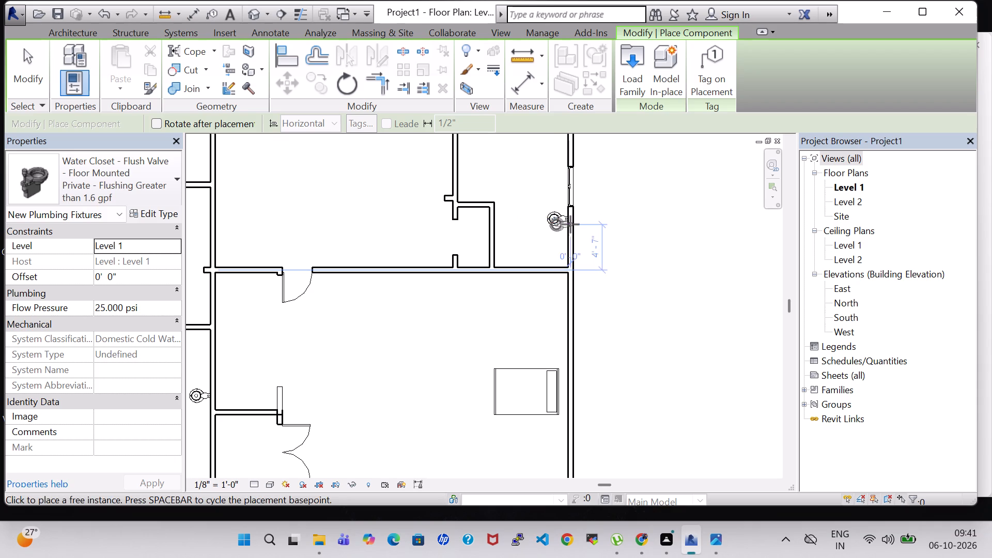
key(Escape)
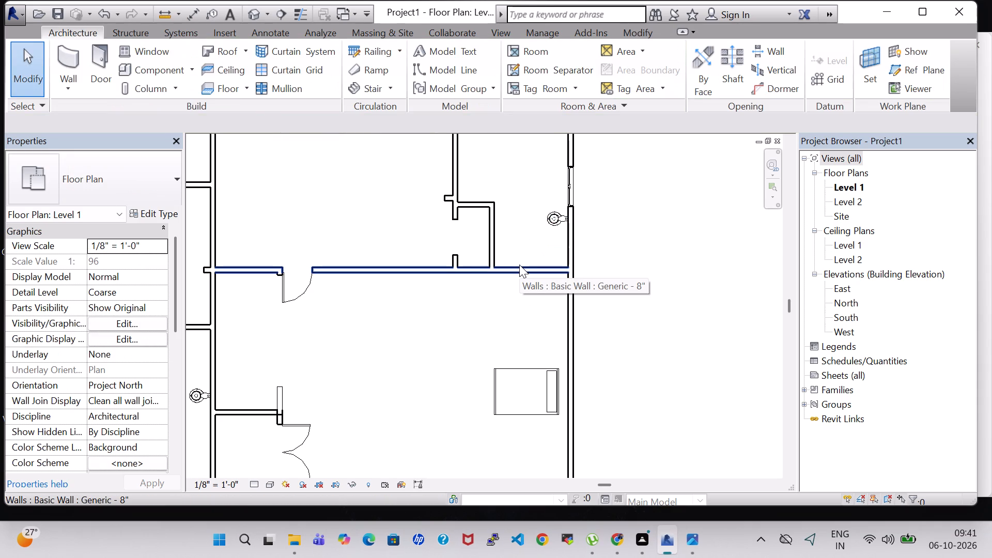
Load the Sink - Corner Floor family again from the Plumbing > MEP > Fixtures > Sinks library folder.
scroll(524, 267, down, 2)
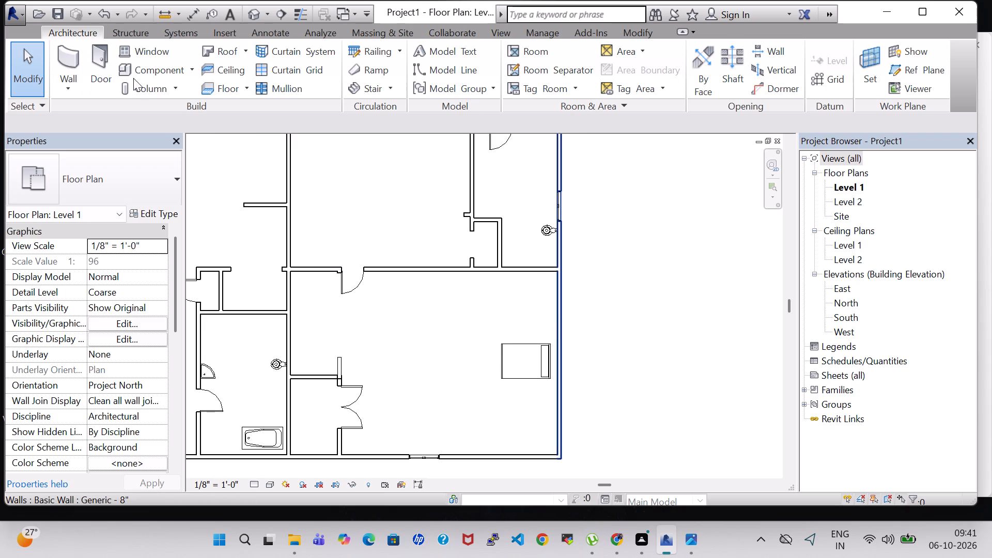
click(157, 71)
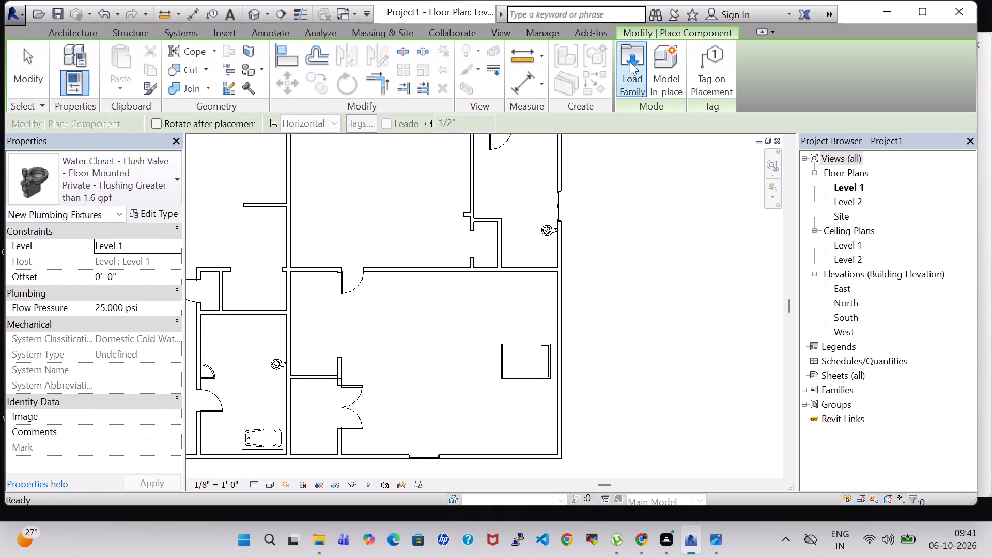
click(630, 62)
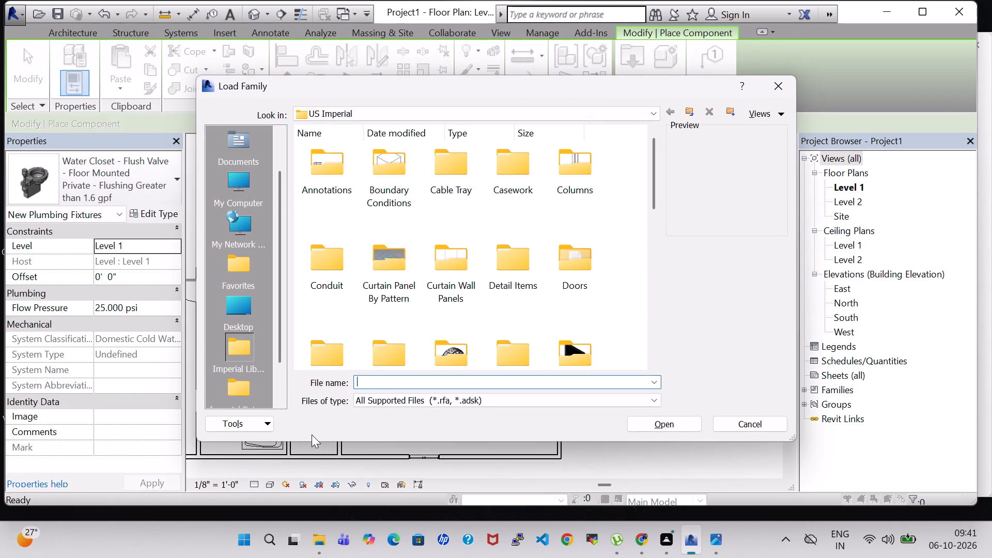
click(337, 253)
key(f)
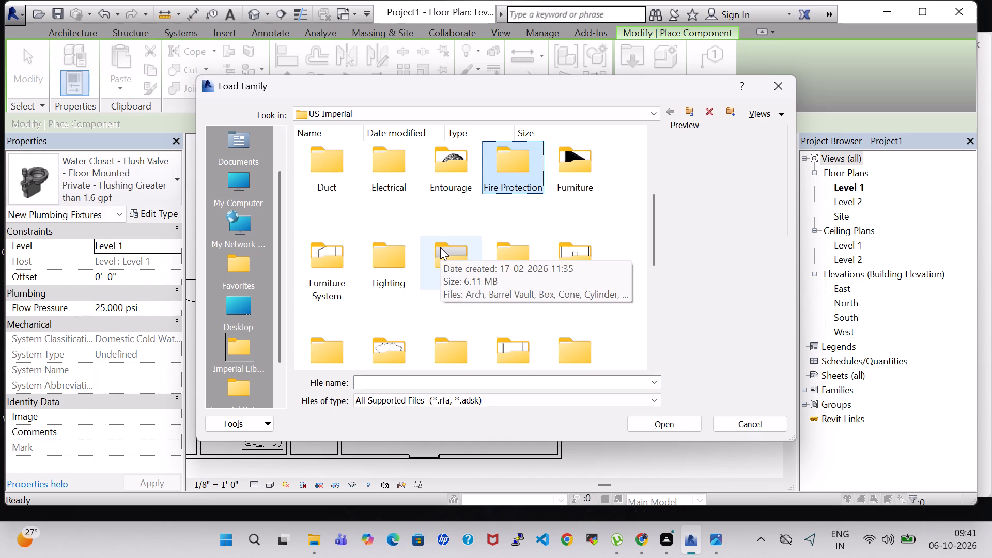
key(p)
double_click(467, 169)
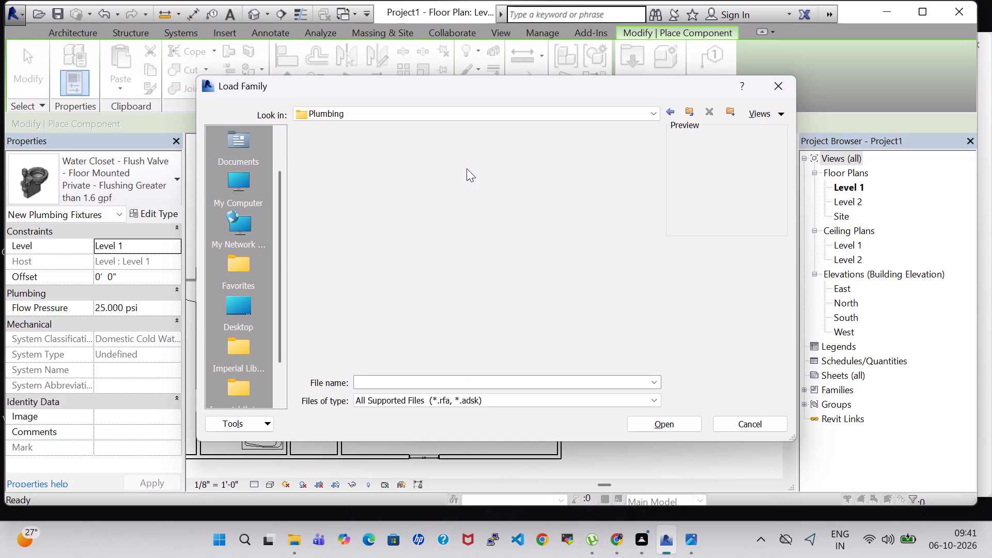
double_click(401, 165)
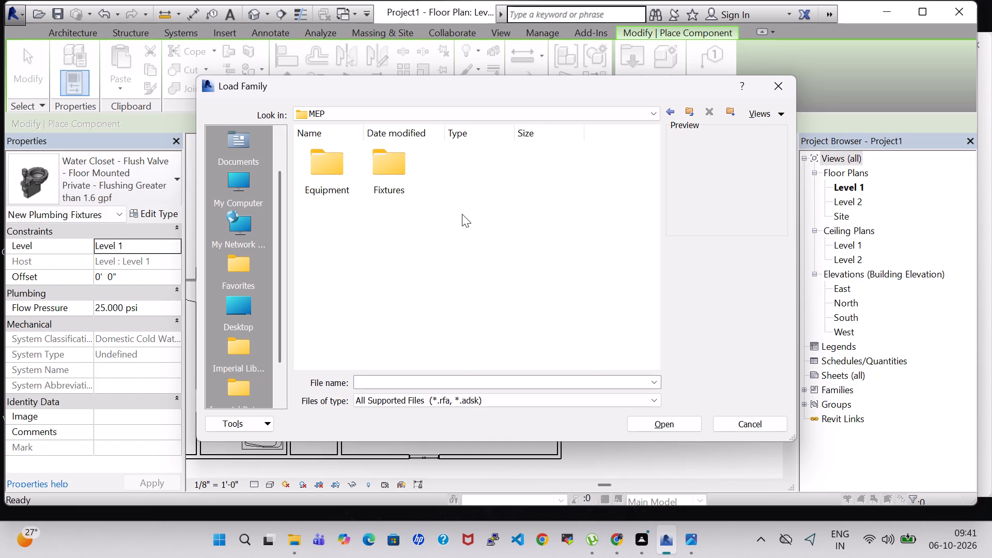
double_click(378, 166)
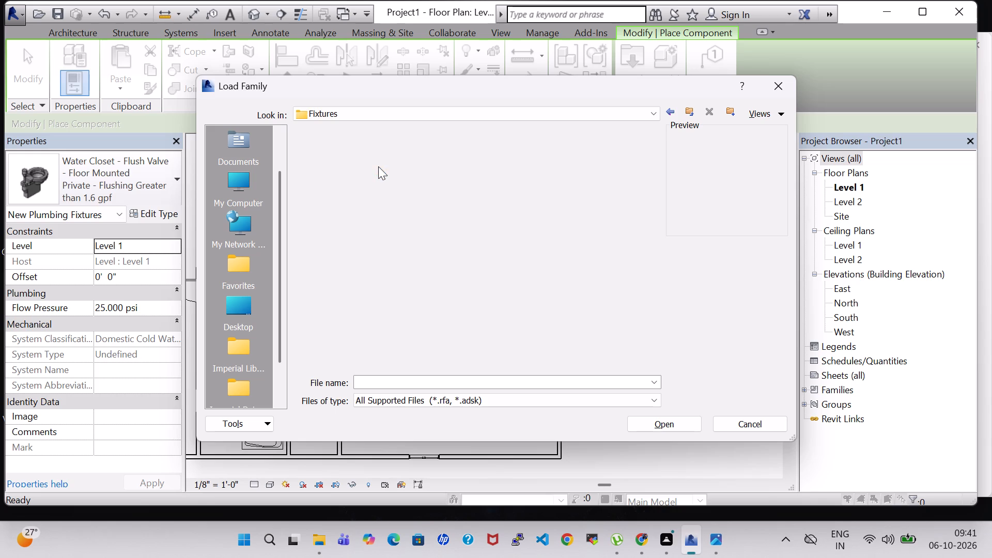
click(525, 280)
click(525, 280)
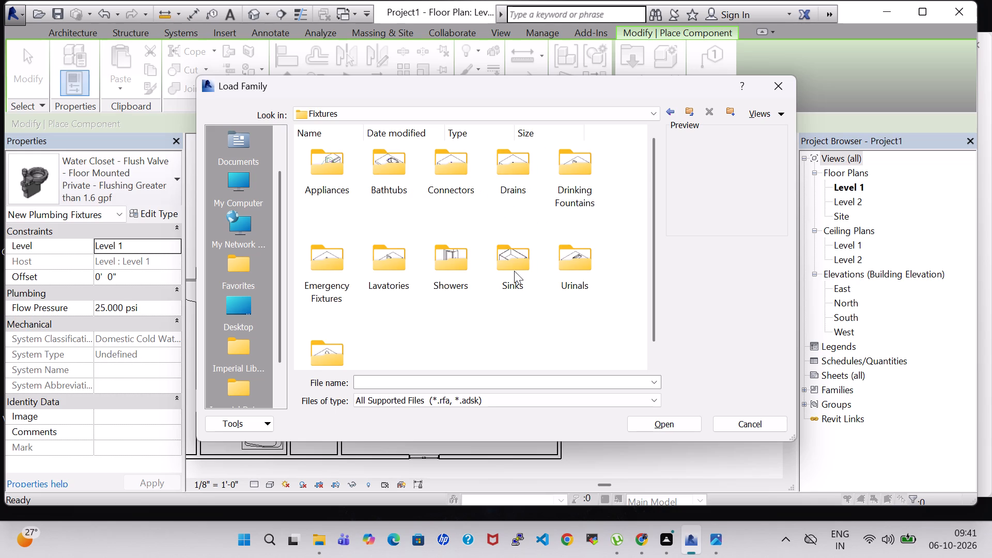
double_click(506, 257)
click(353, 159)
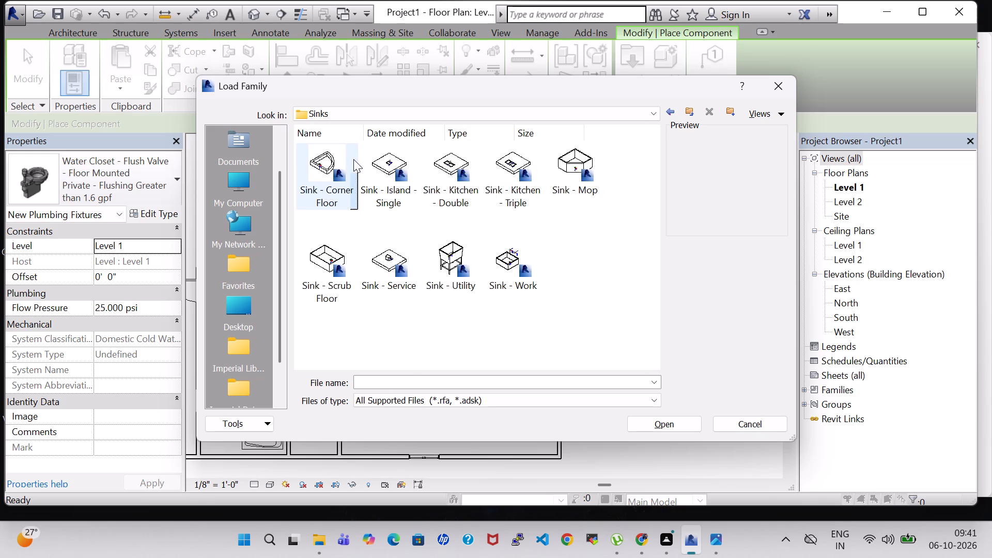
click(629, 423)
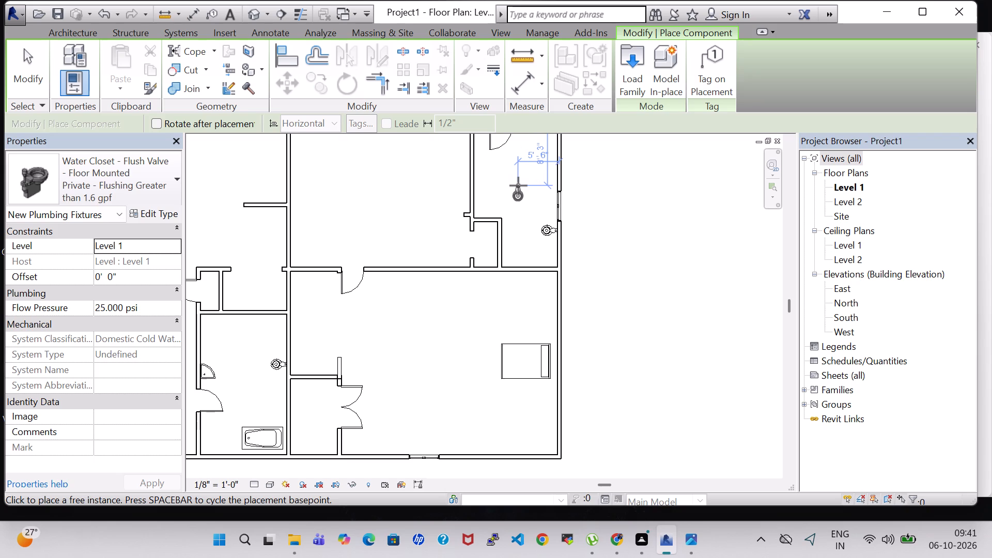
Place an east-facing water closet on the west wall of the east bathroom, about 5'-5" south of its north wall.
middle_drag(520, 193, 528, 255)
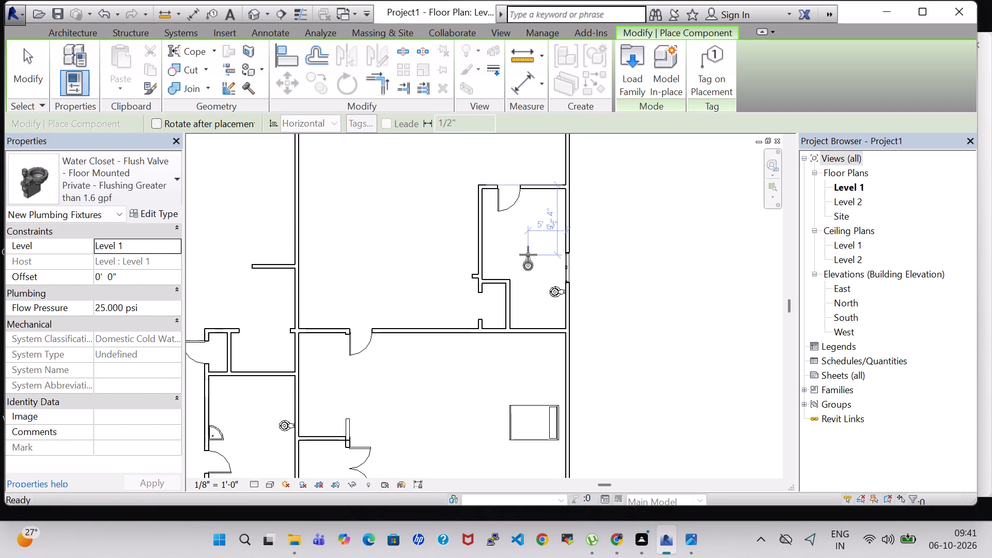
key(space)
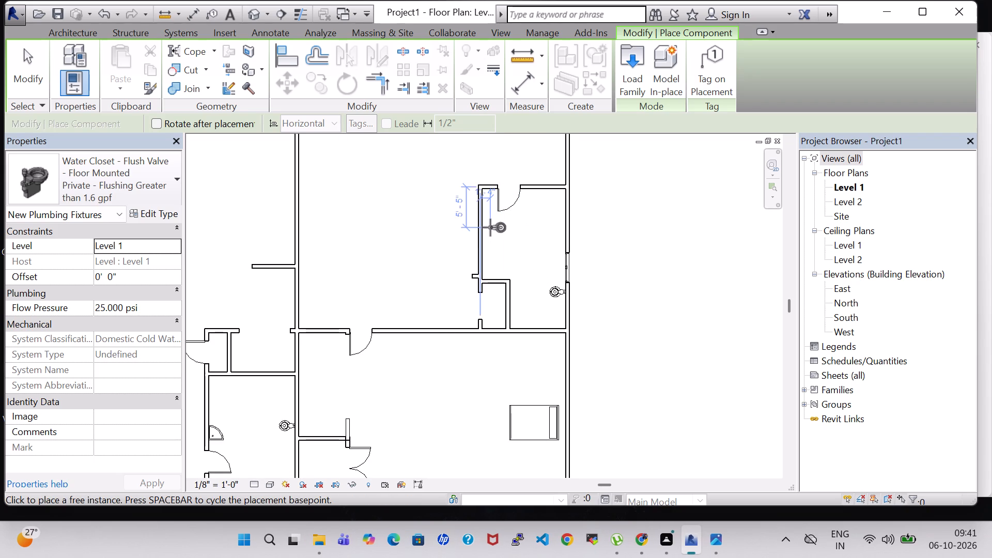
click(487, 227)
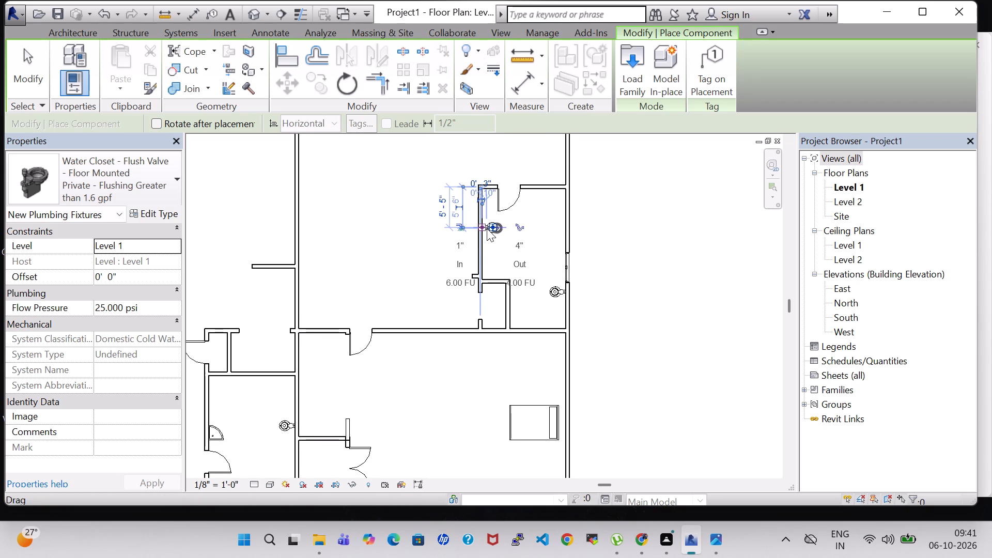
Place a west-facing water closet on the east bathroom's exterior wall north of the window, about 8'-10" north of the closet's north wall.
key(space)
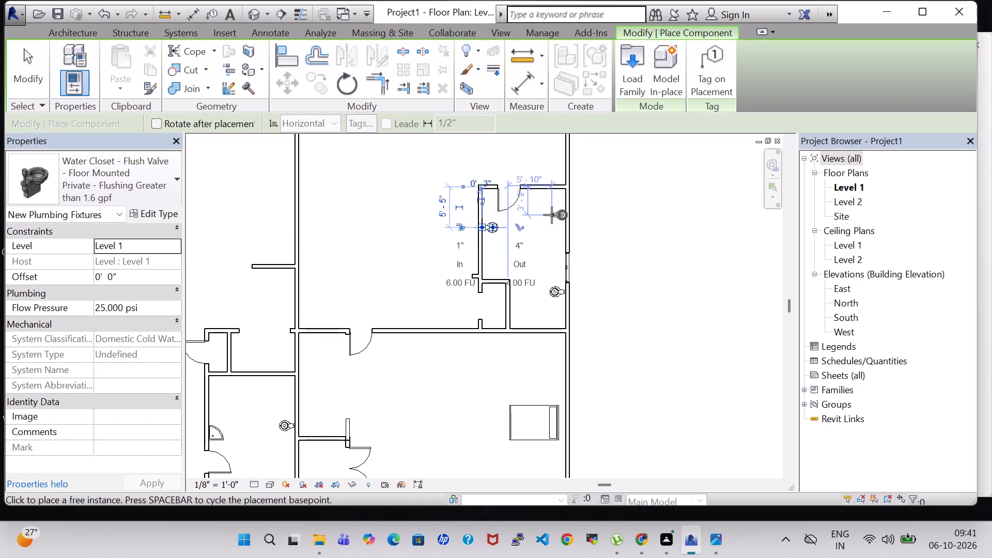
key(space)
click(560, 215)
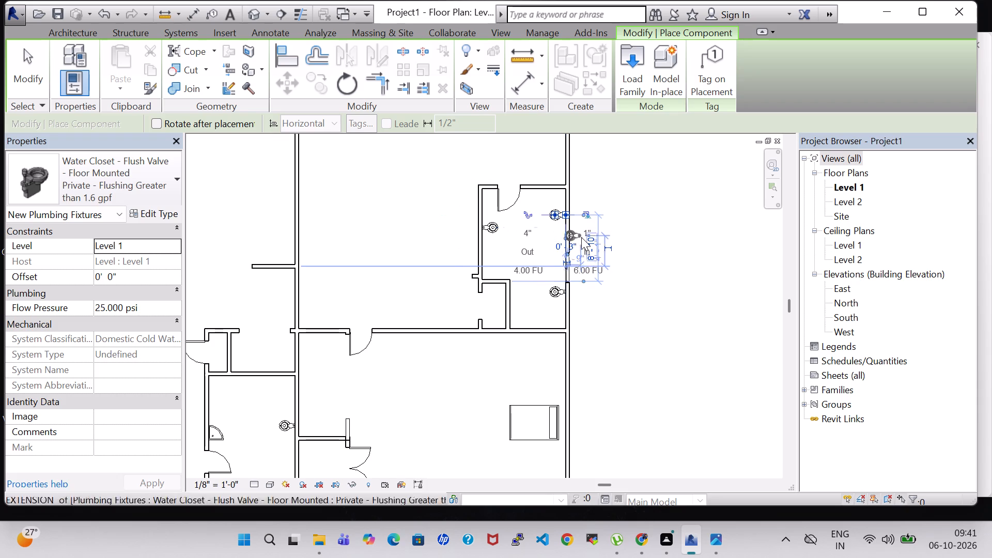
key(Escape)
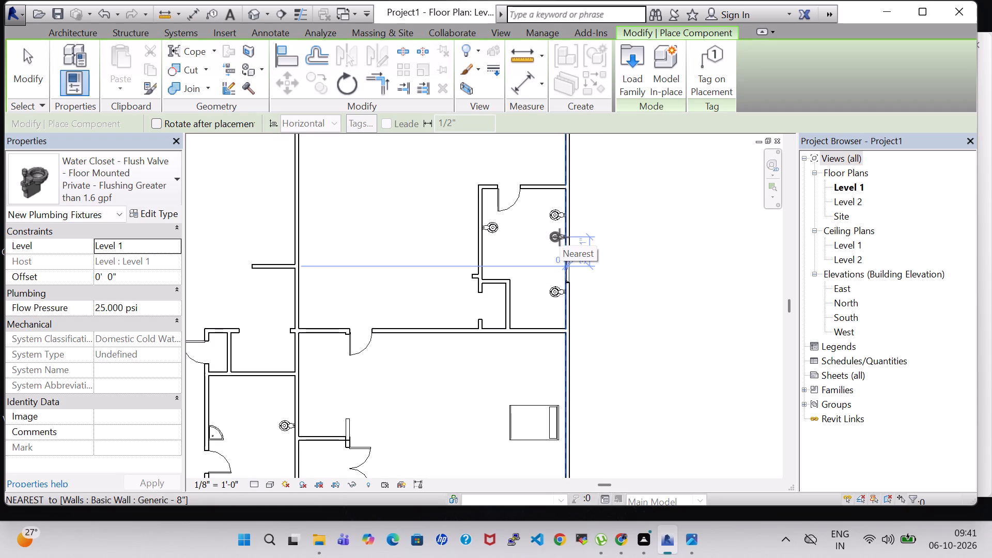
key(Escape)
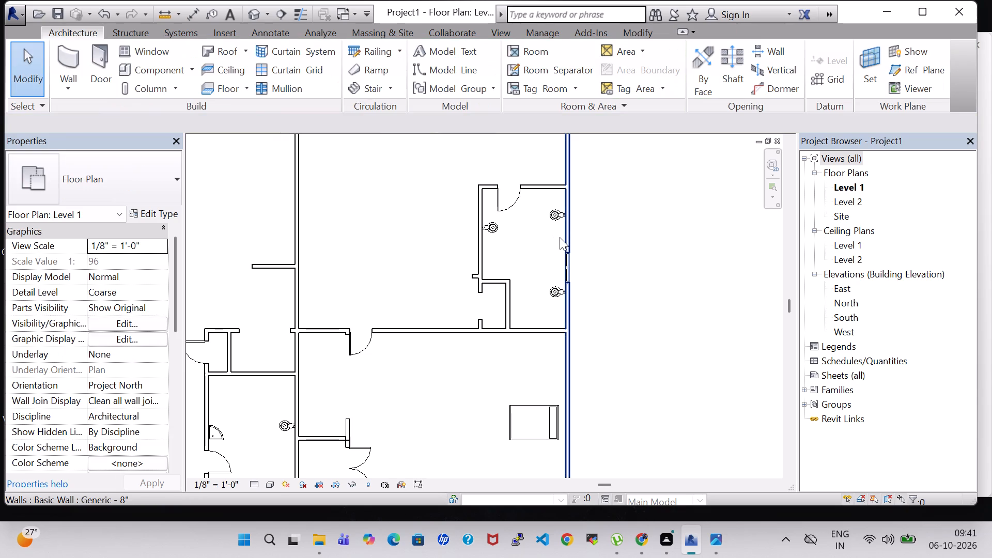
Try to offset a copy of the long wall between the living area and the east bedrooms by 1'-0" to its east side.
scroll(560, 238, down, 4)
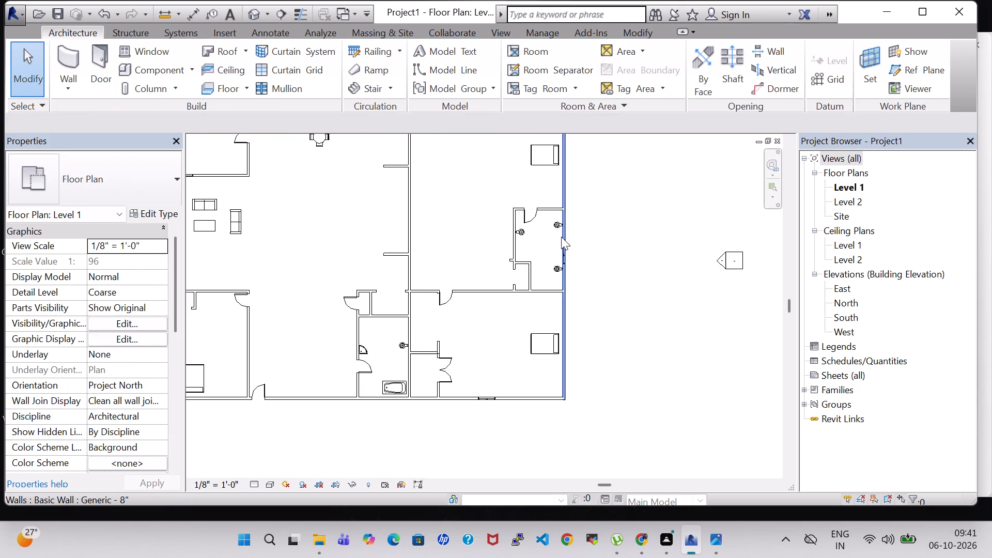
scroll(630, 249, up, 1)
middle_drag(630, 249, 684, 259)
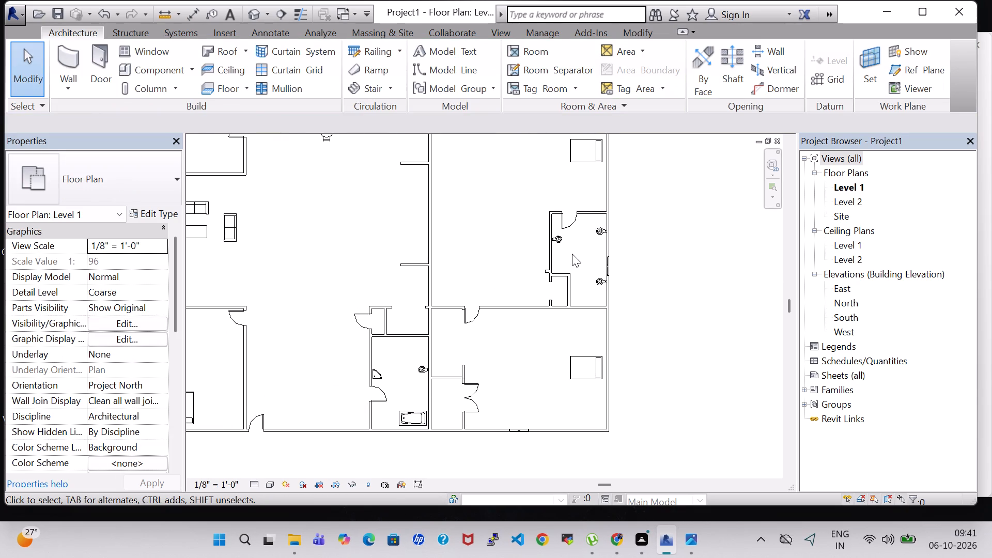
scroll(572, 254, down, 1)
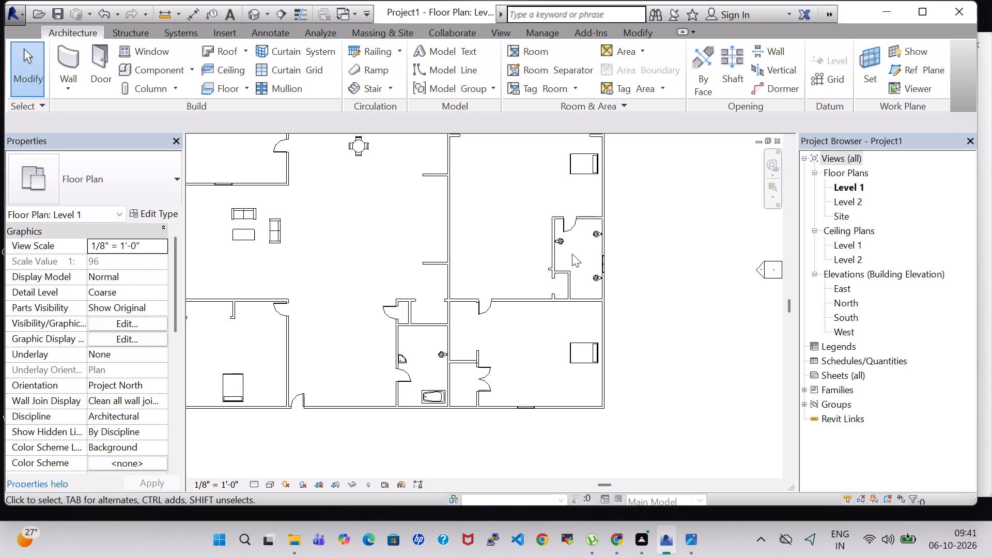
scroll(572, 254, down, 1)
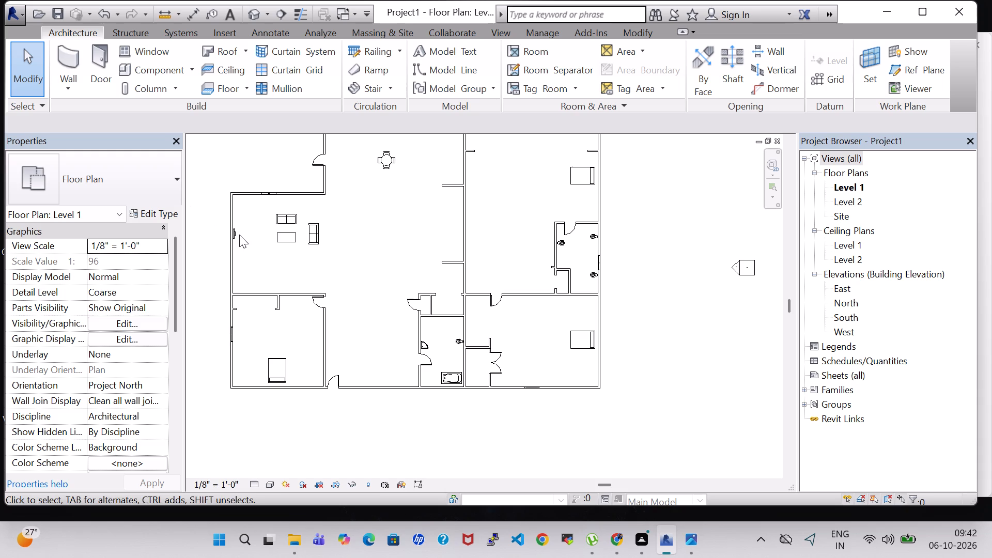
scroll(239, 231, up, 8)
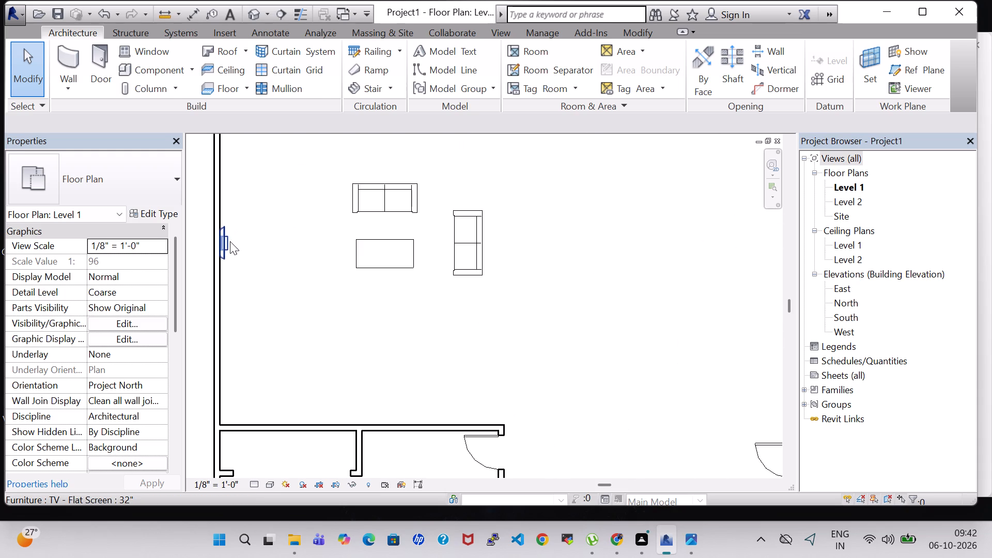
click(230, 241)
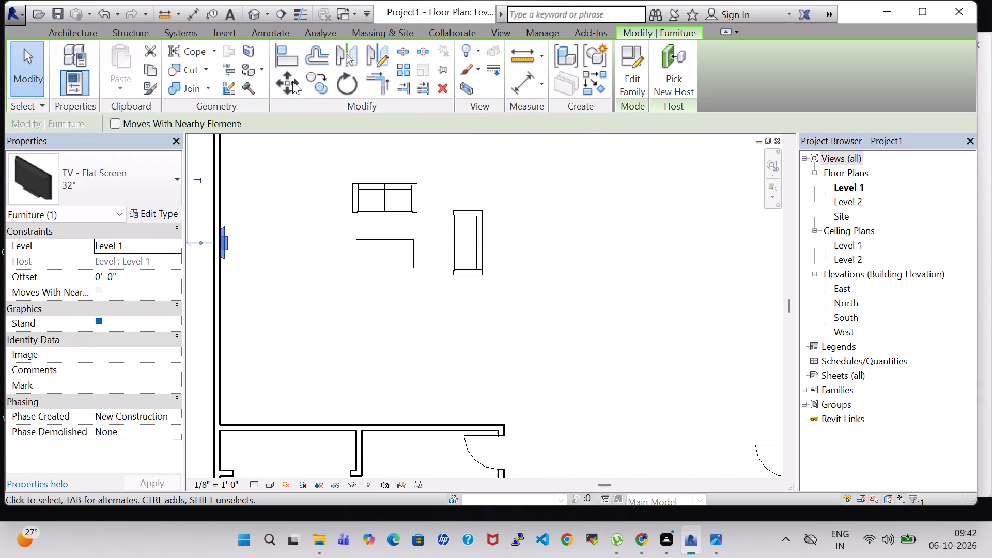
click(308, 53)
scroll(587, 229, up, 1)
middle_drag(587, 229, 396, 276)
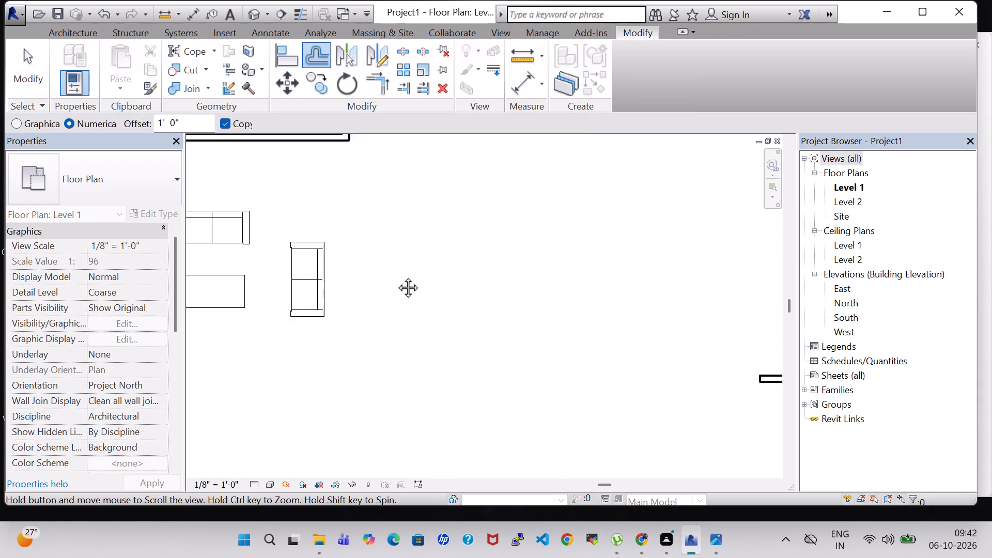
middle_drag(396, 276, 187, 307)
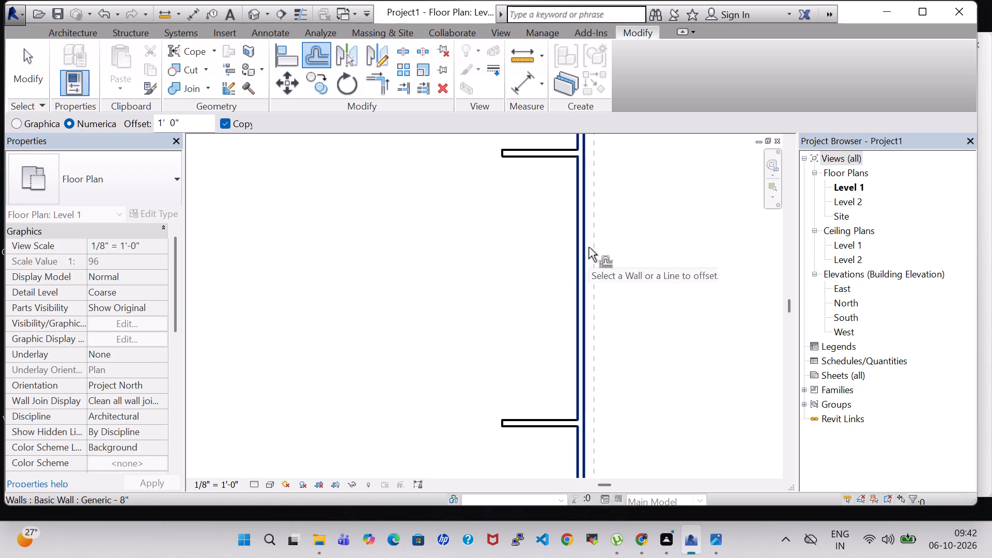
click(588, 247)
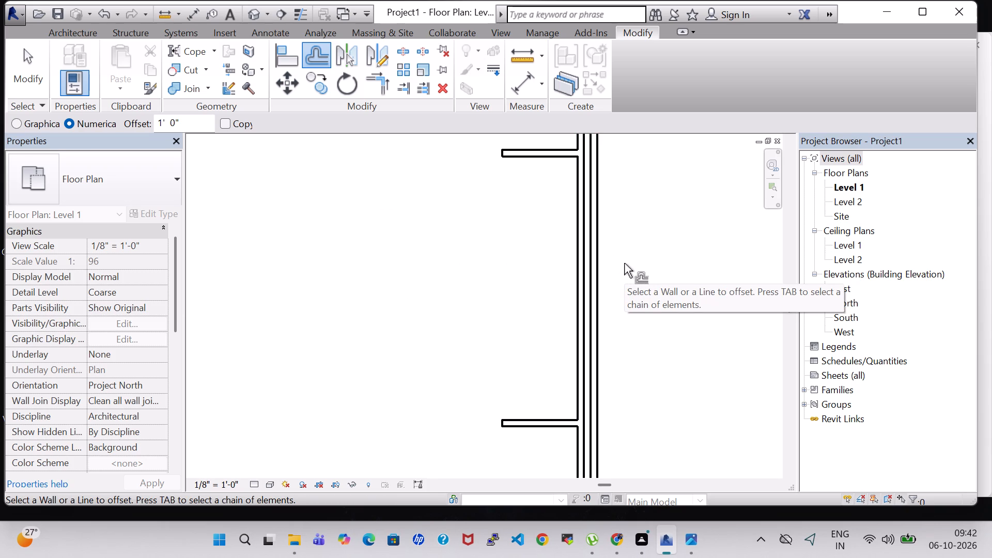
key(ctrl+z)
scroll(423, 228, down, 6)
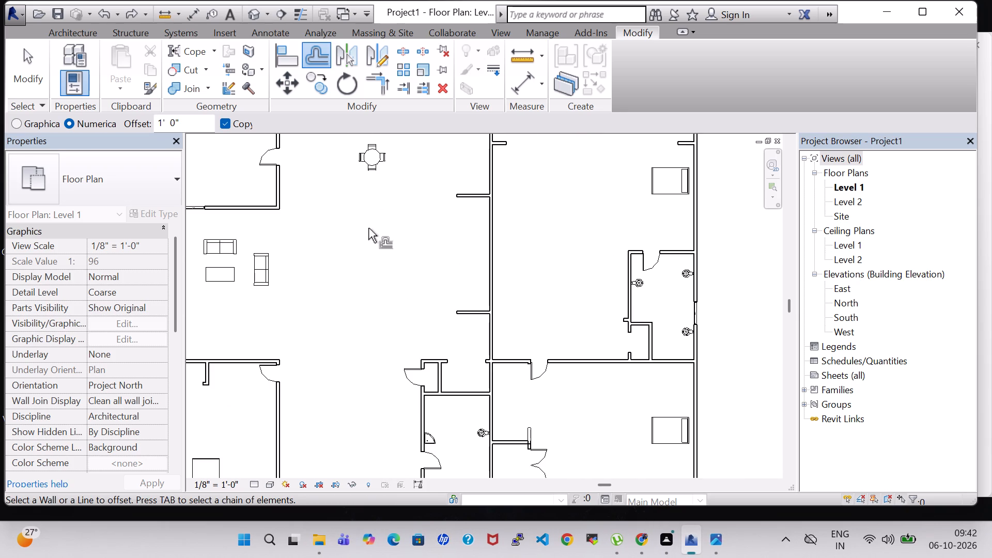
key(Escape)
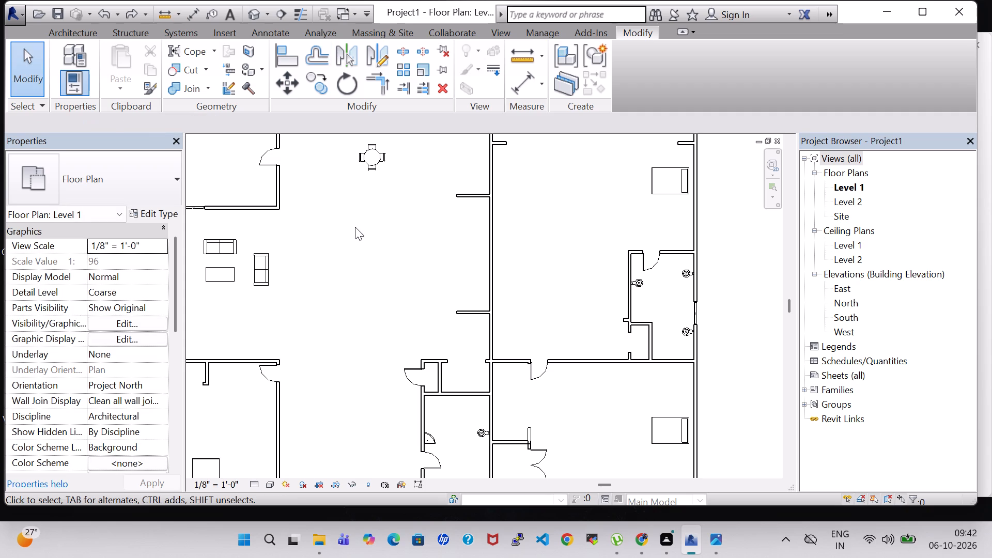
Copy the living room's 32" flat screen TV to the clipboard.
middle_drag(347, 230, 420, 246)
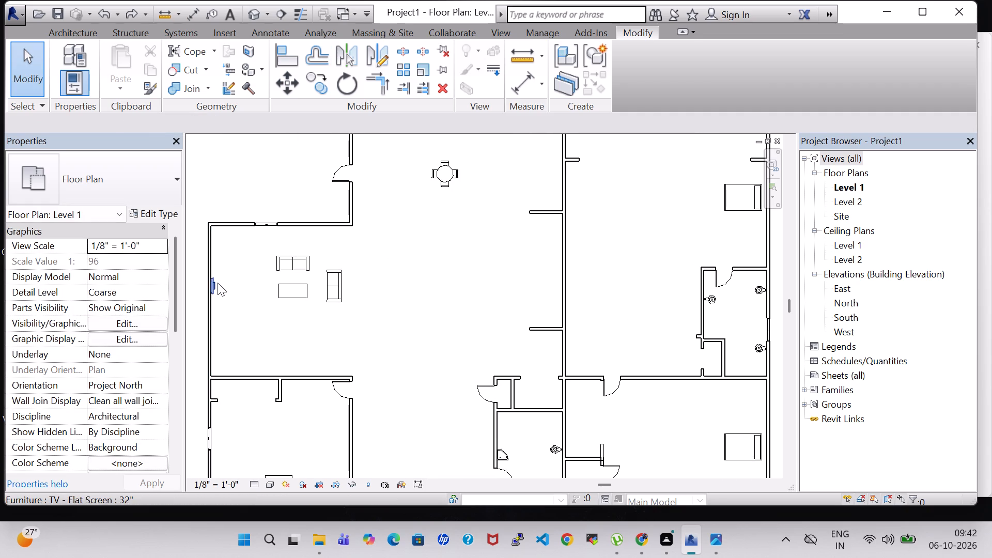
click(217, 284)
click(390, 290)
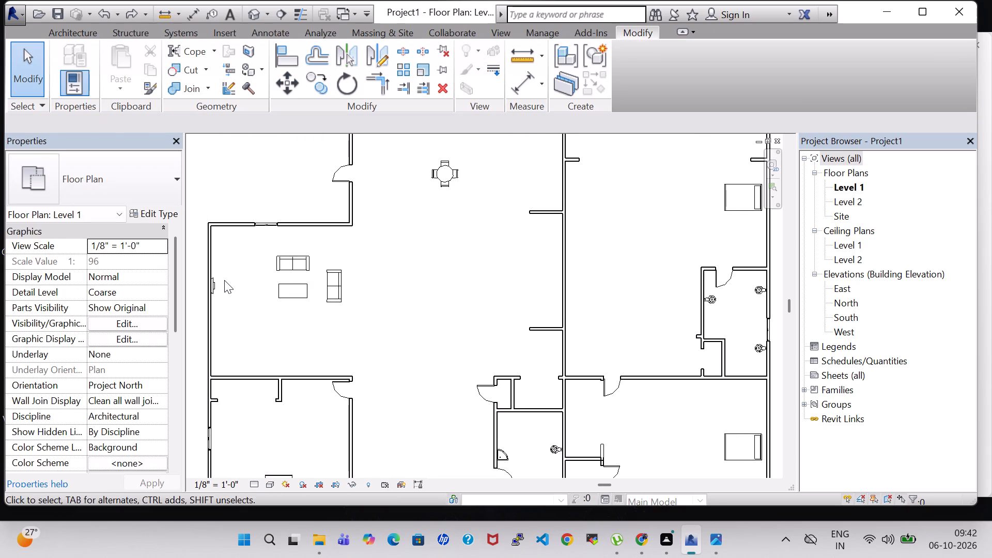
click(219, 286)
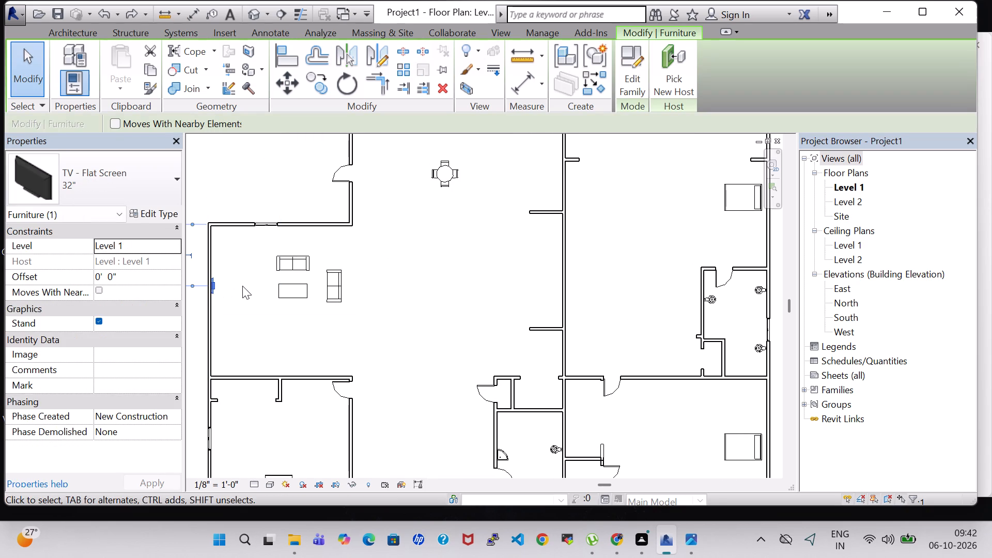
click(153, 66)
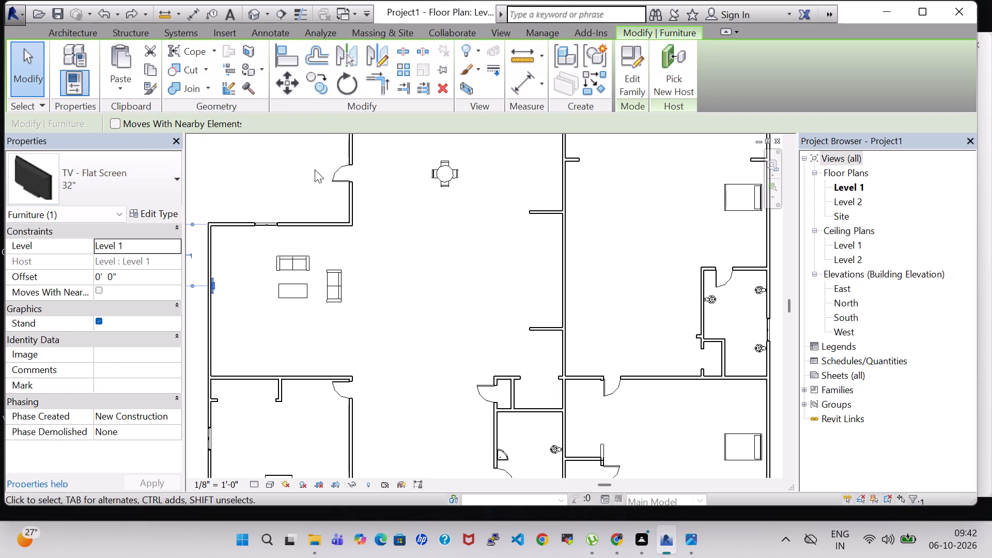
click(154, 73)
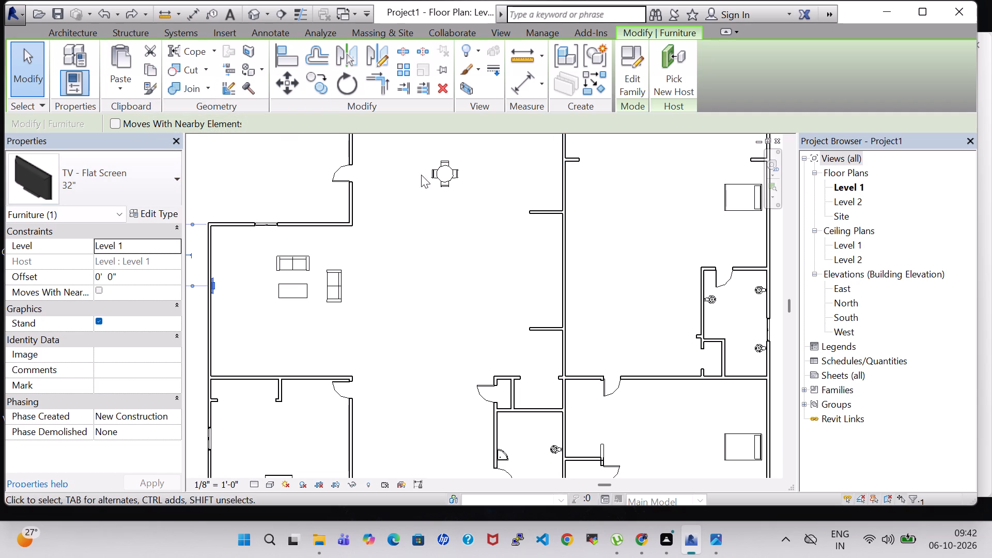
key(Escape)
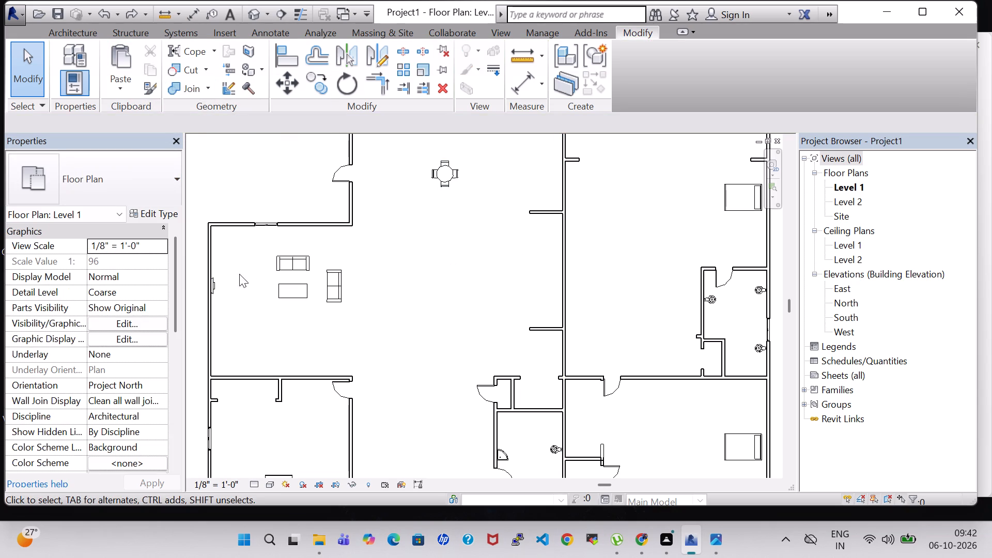
Use the Copy tool to duplicate the living room's 32" flat screen TV about 0'-9" to the south.
click(215, 288)
scroll(232, 292, up, 6)
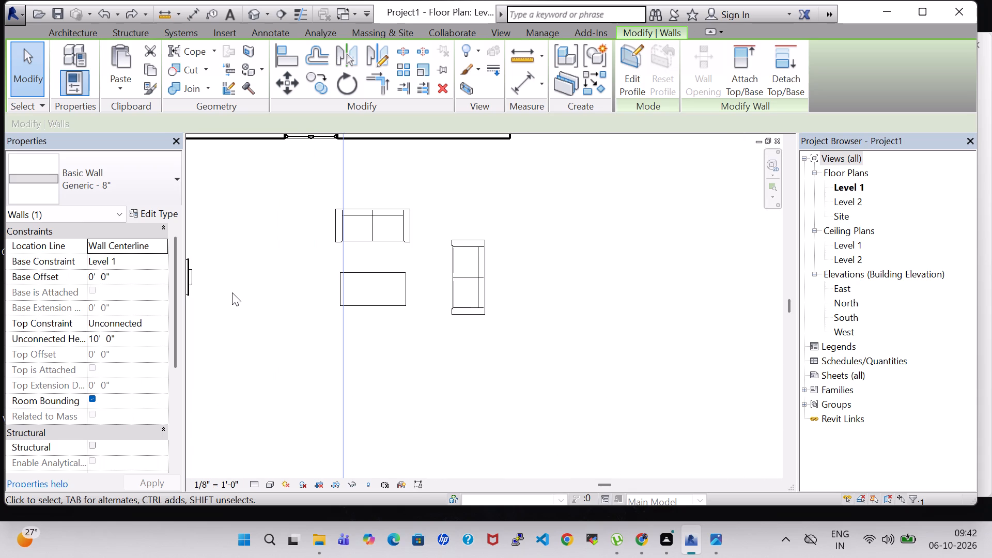
drag(232, 287, 307, 292)
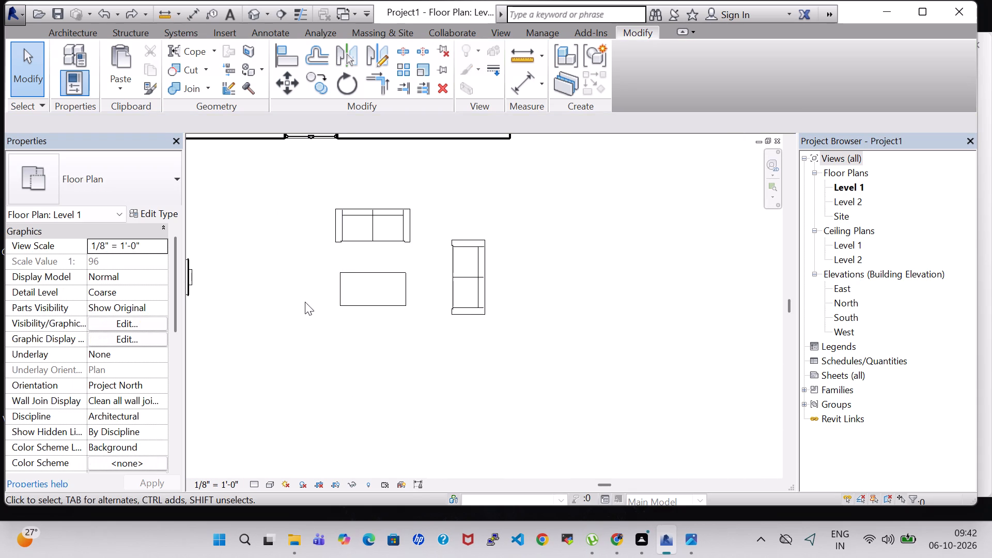
scroll(305, 302, up, 1)
scroll(353, 379, up, 1)
middle_drag(358, 382, 519, 402)
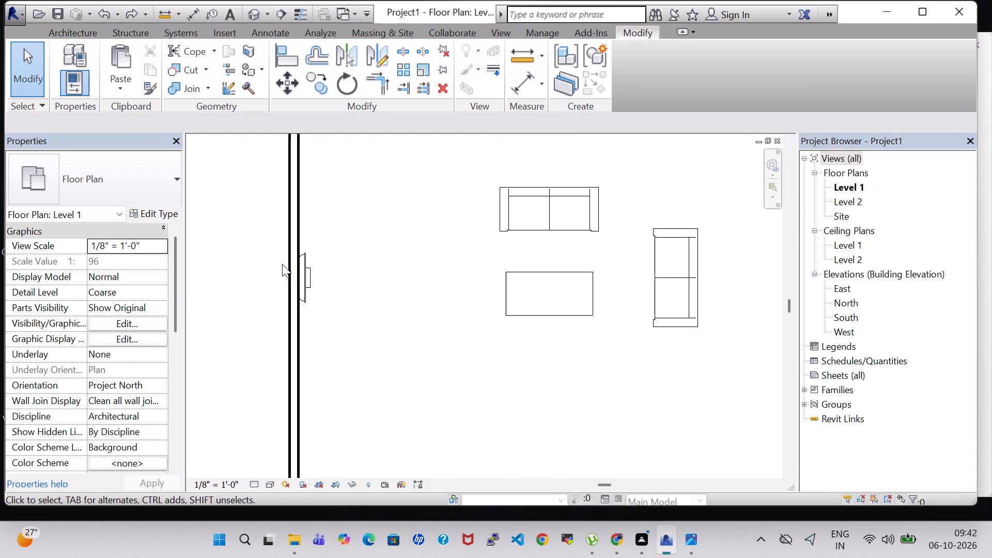
click(307, 286)
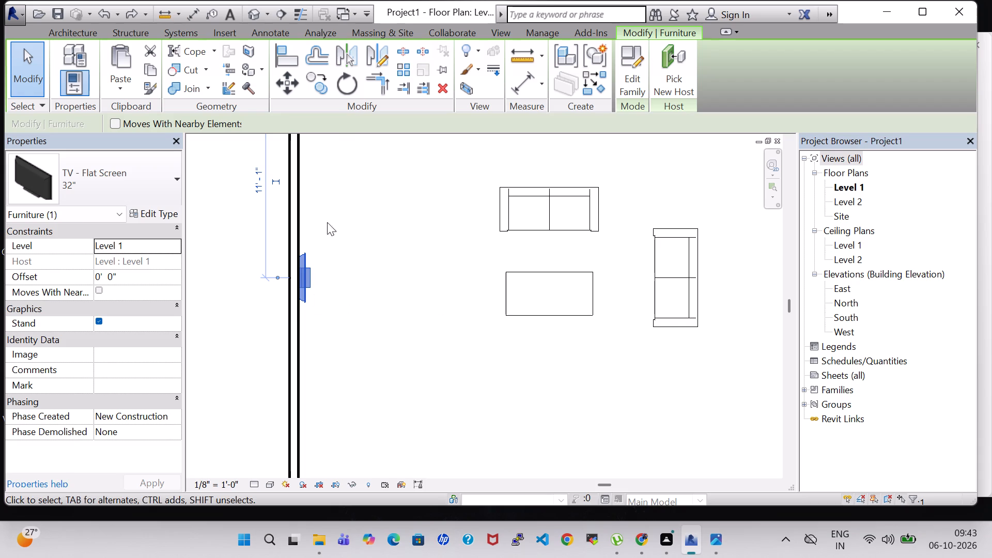
click(315, 85)
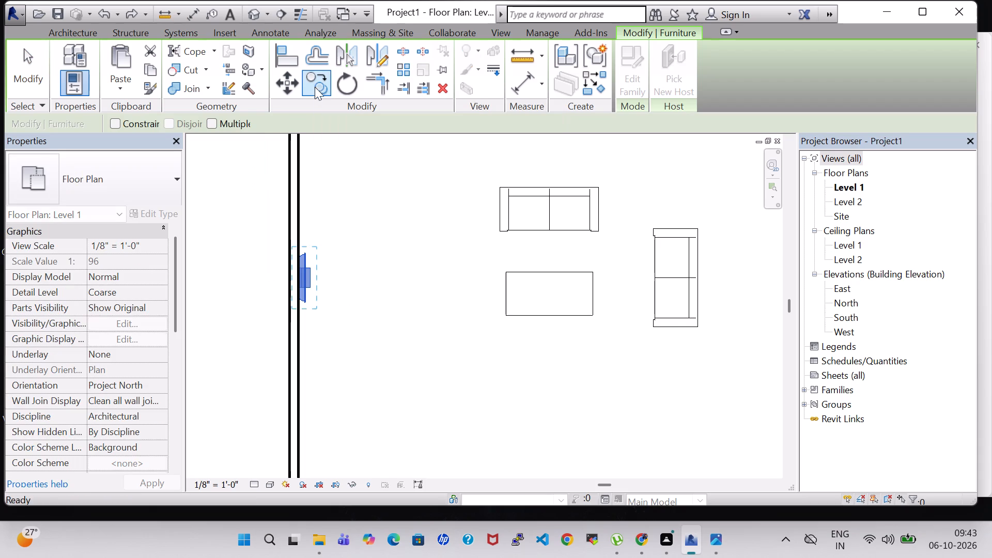
middle_drag(407, 315, 217, 315)
scroll(407, 315, up, 1)
scroll(216, 309, down, 5)
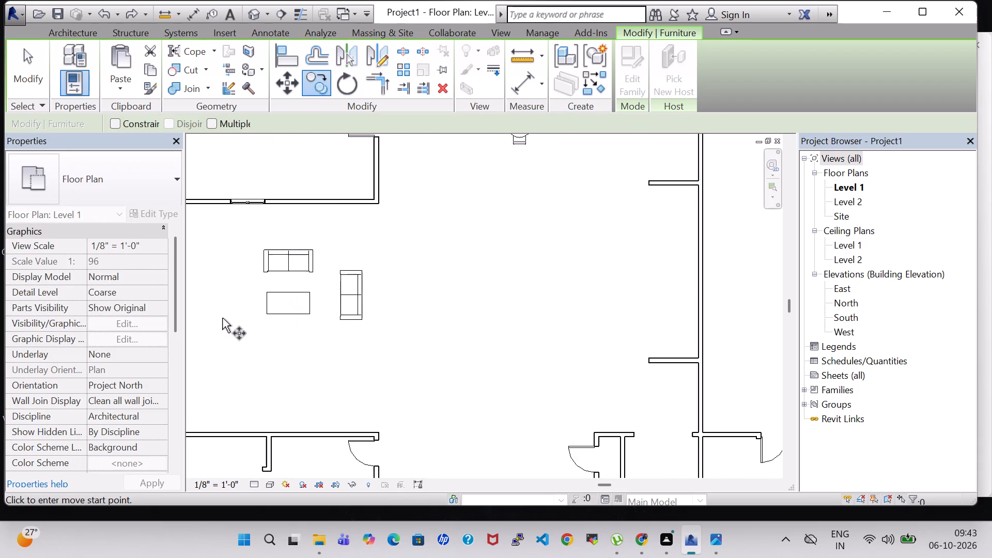
scroll(222, 318, down, 2)
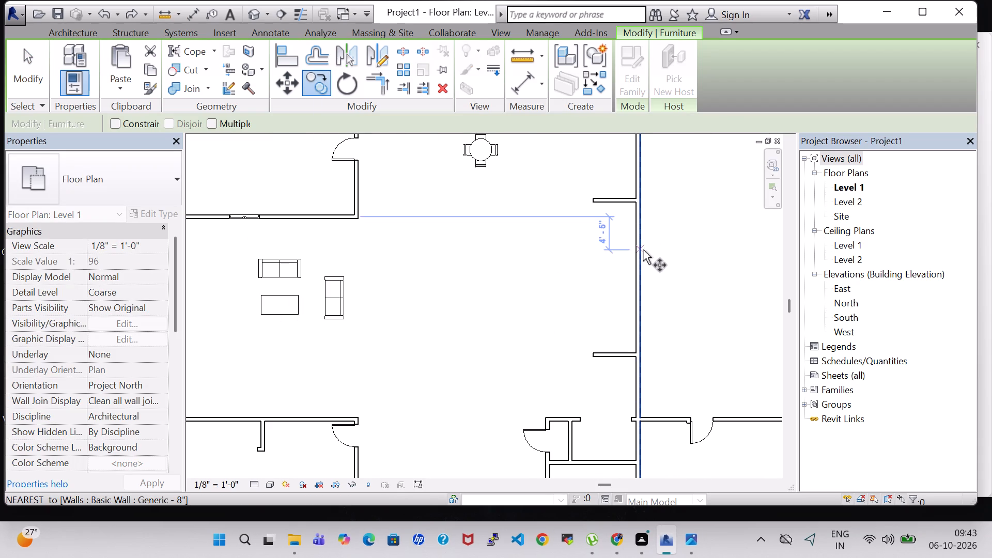
scroll(650, 250, up, 1)
middle_drag(650, 250, 416, 311)
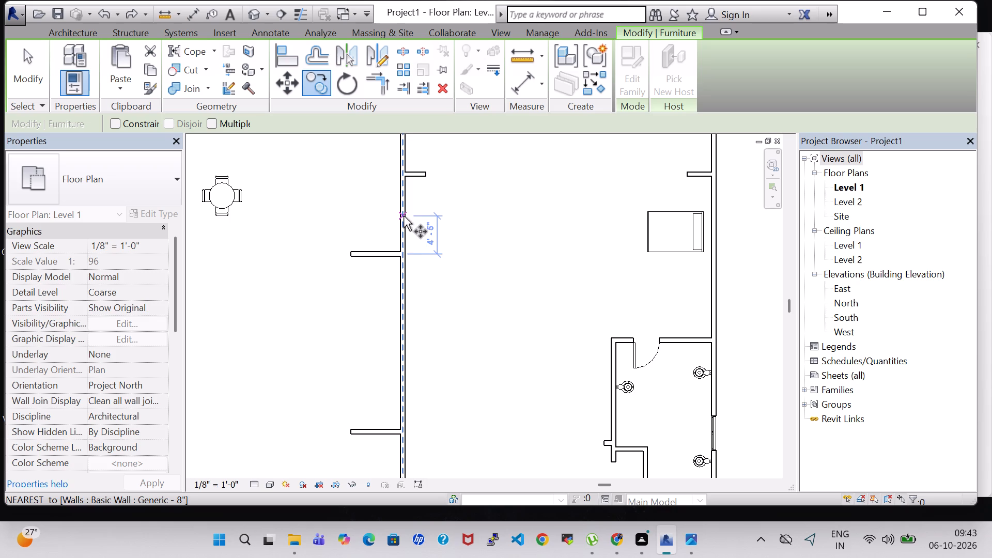
click(407, 212)
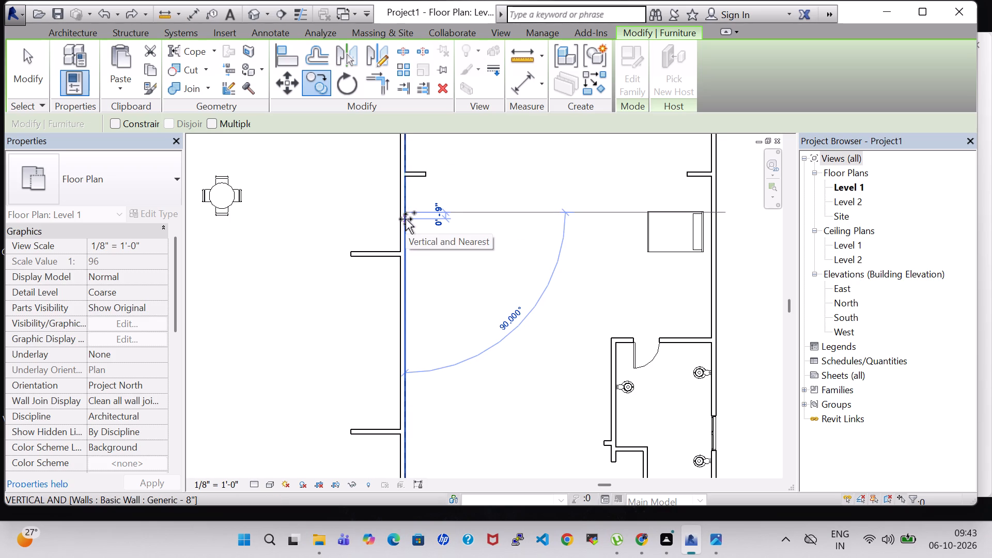
click(406, 219)
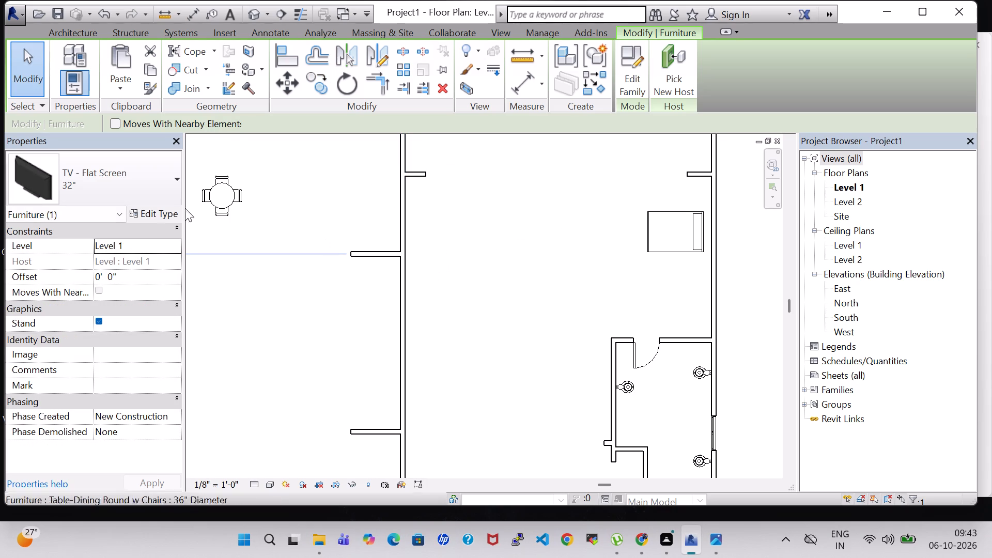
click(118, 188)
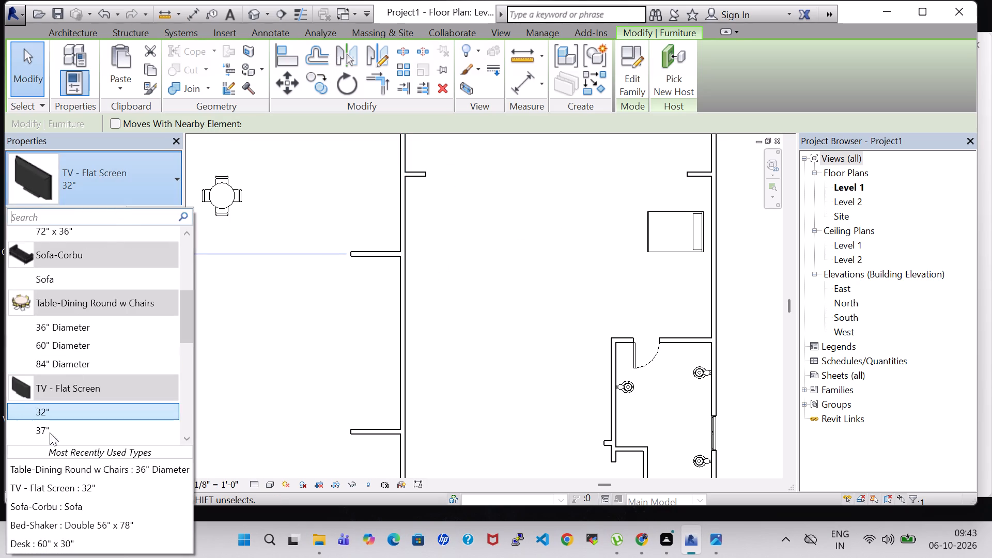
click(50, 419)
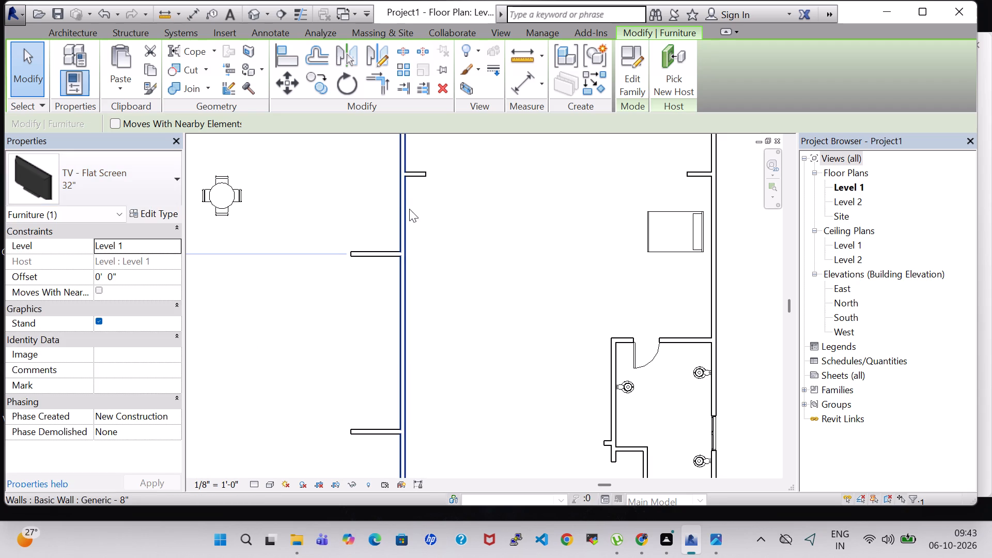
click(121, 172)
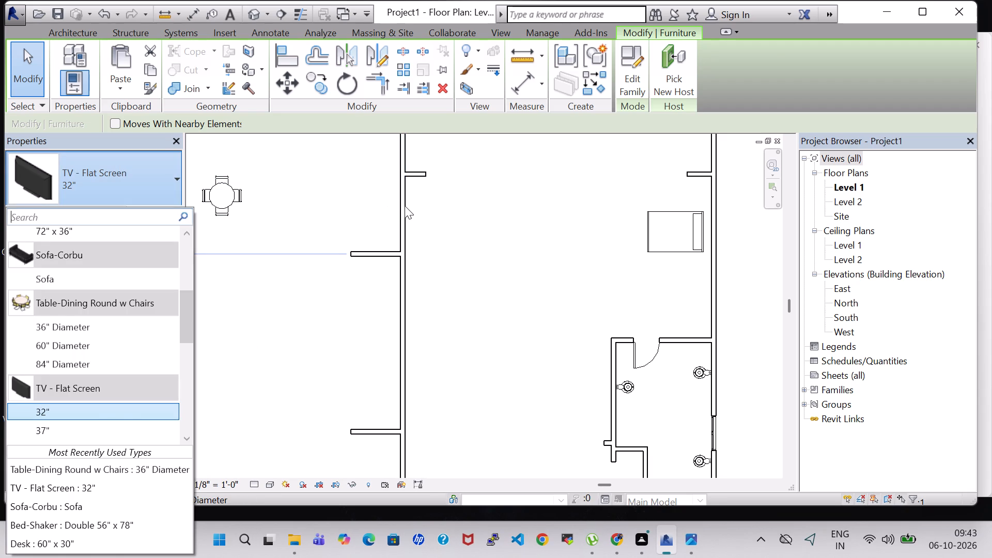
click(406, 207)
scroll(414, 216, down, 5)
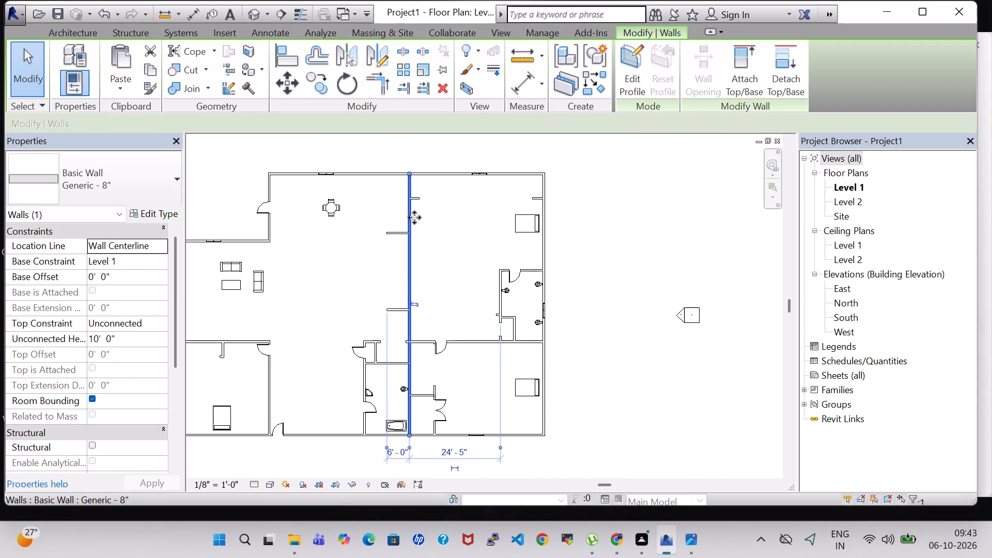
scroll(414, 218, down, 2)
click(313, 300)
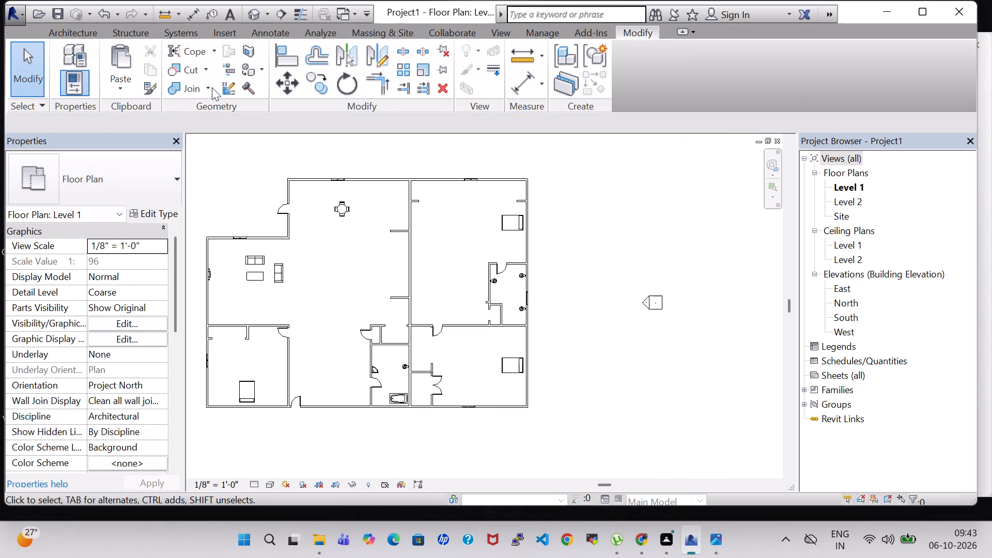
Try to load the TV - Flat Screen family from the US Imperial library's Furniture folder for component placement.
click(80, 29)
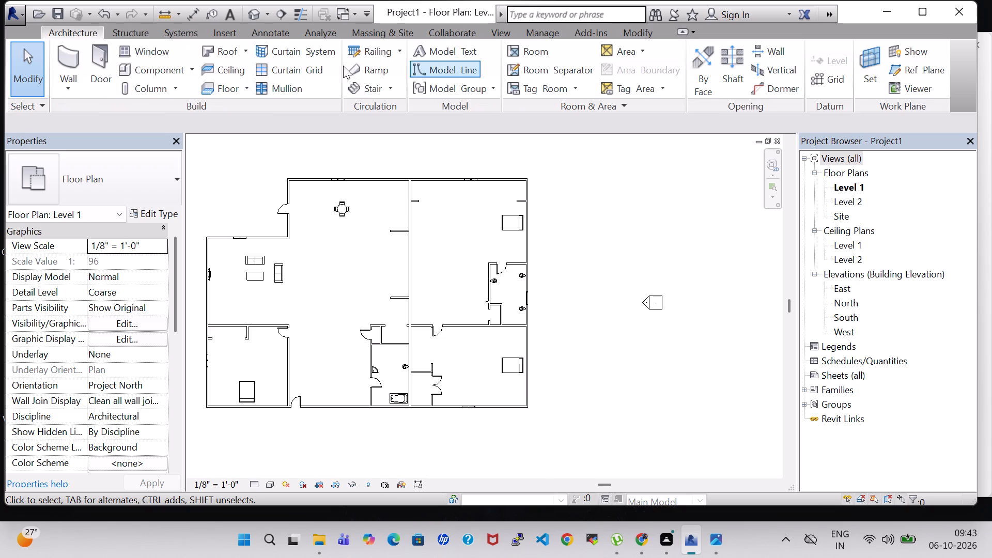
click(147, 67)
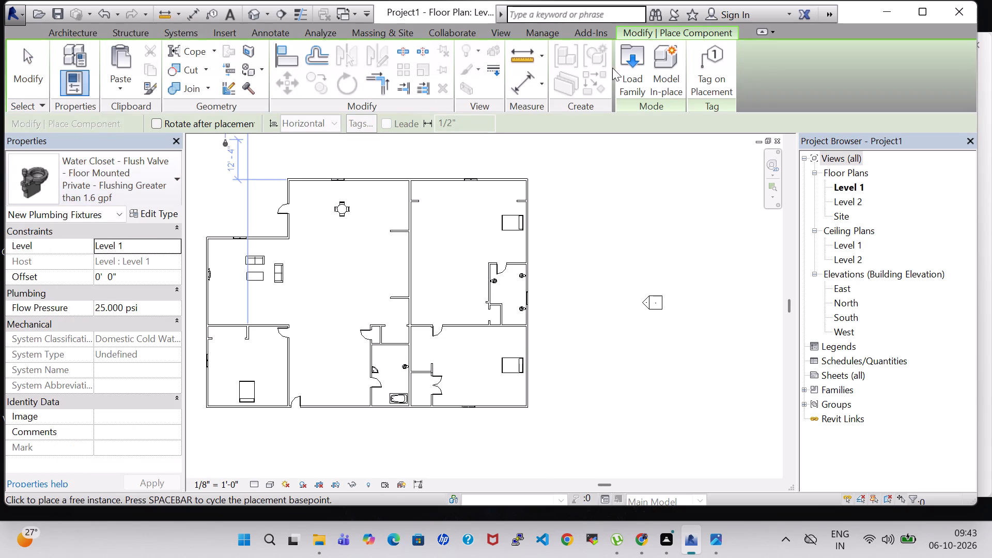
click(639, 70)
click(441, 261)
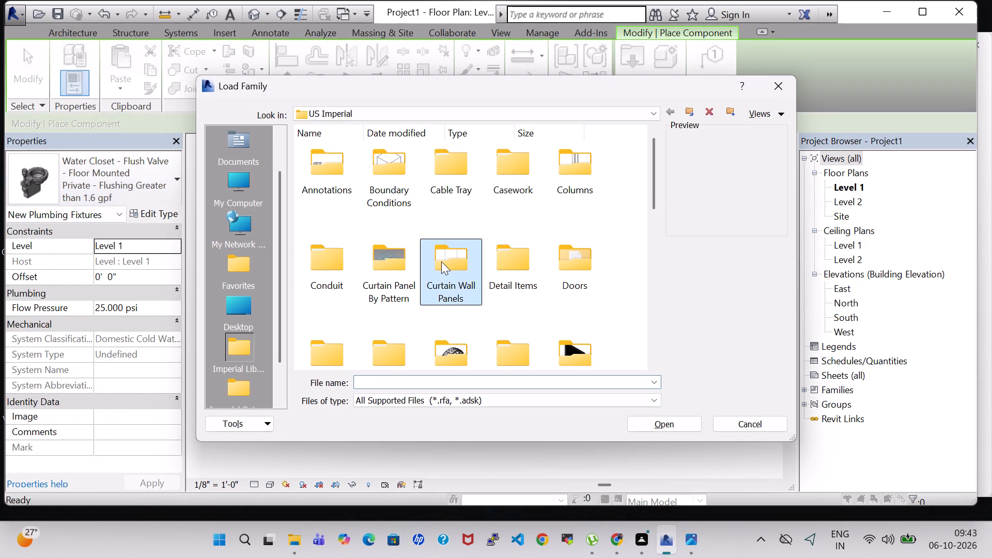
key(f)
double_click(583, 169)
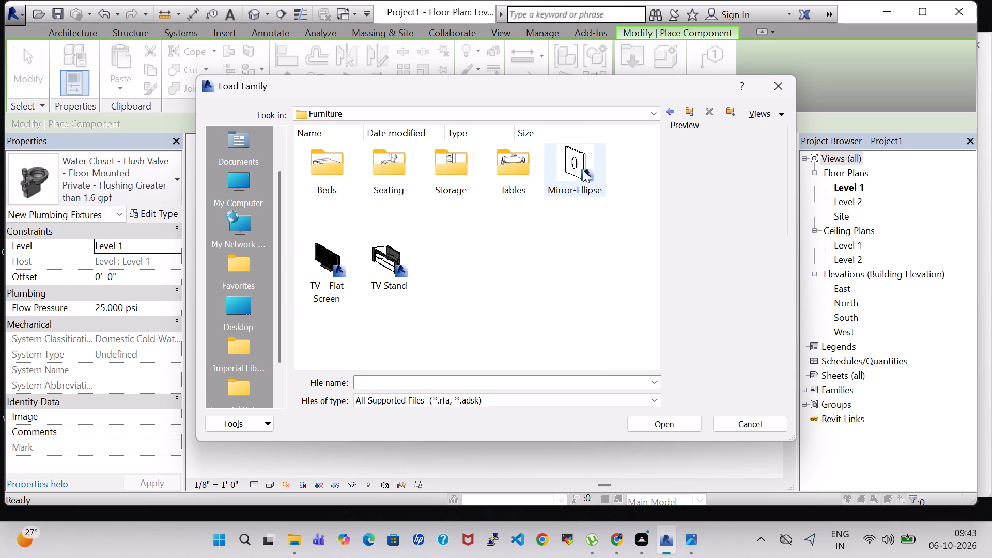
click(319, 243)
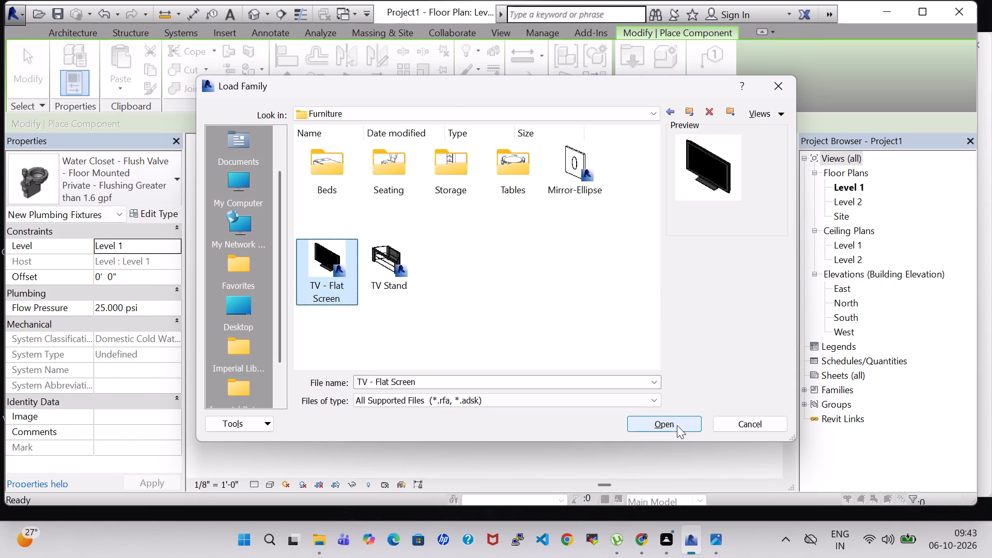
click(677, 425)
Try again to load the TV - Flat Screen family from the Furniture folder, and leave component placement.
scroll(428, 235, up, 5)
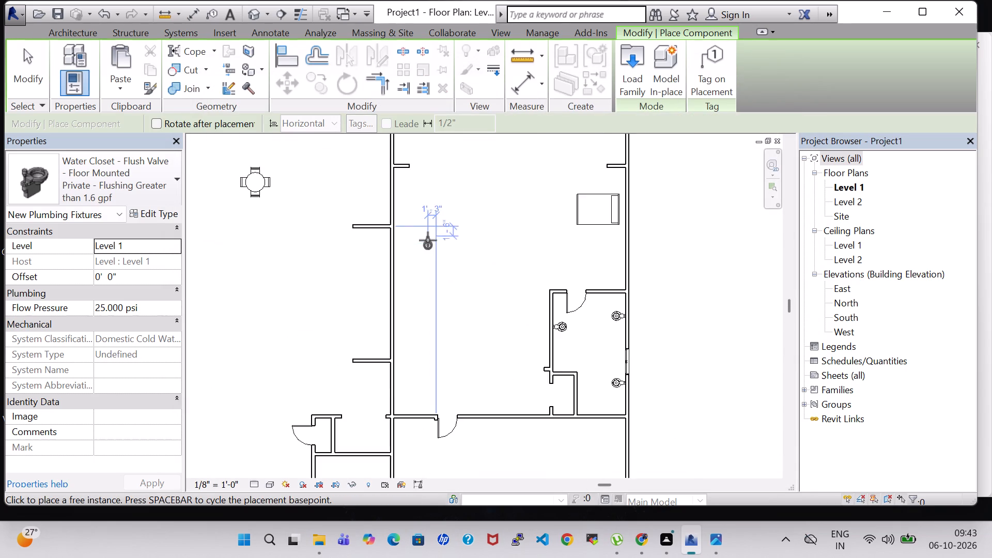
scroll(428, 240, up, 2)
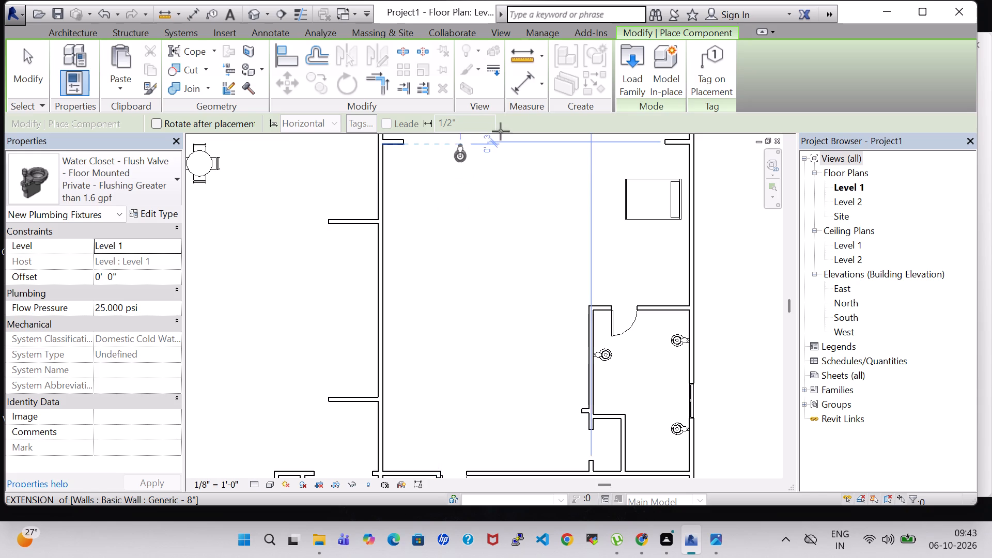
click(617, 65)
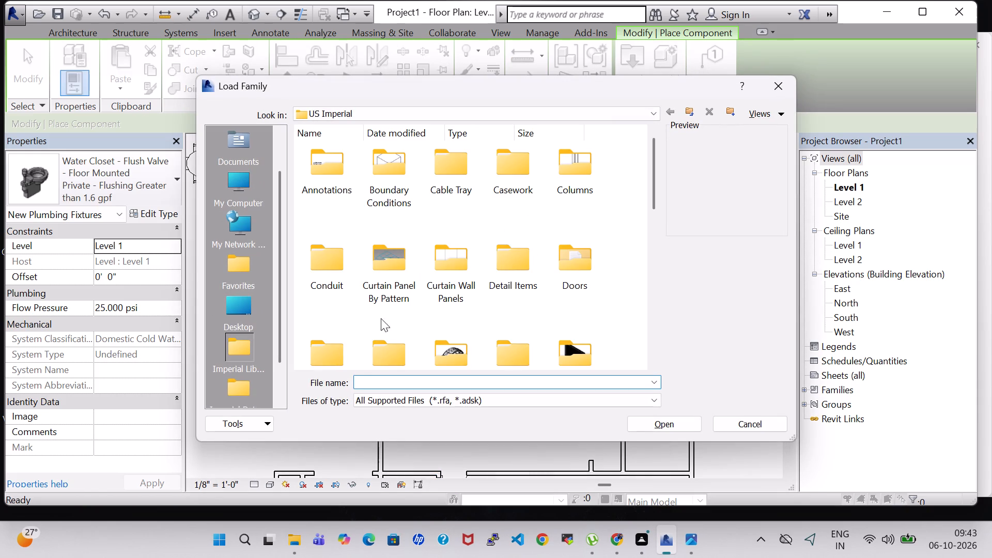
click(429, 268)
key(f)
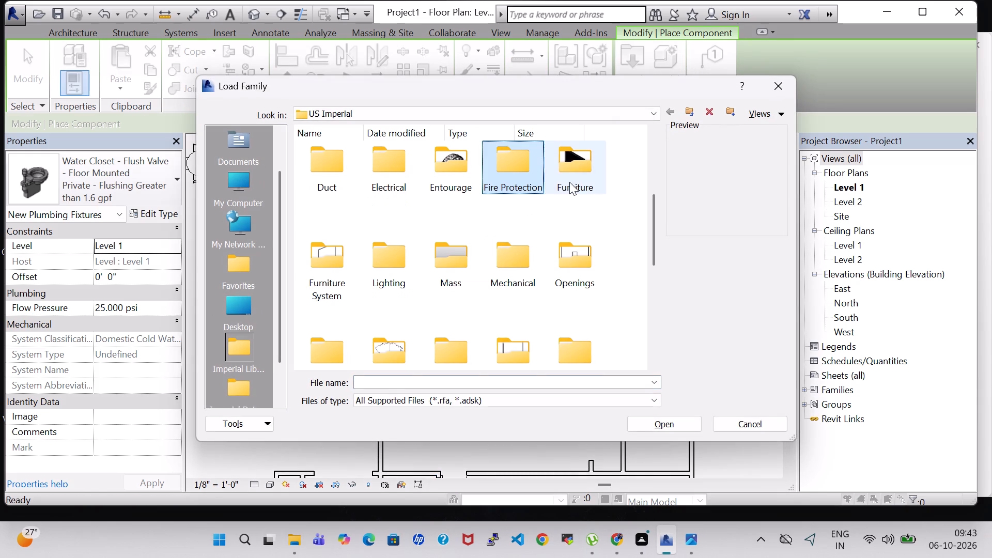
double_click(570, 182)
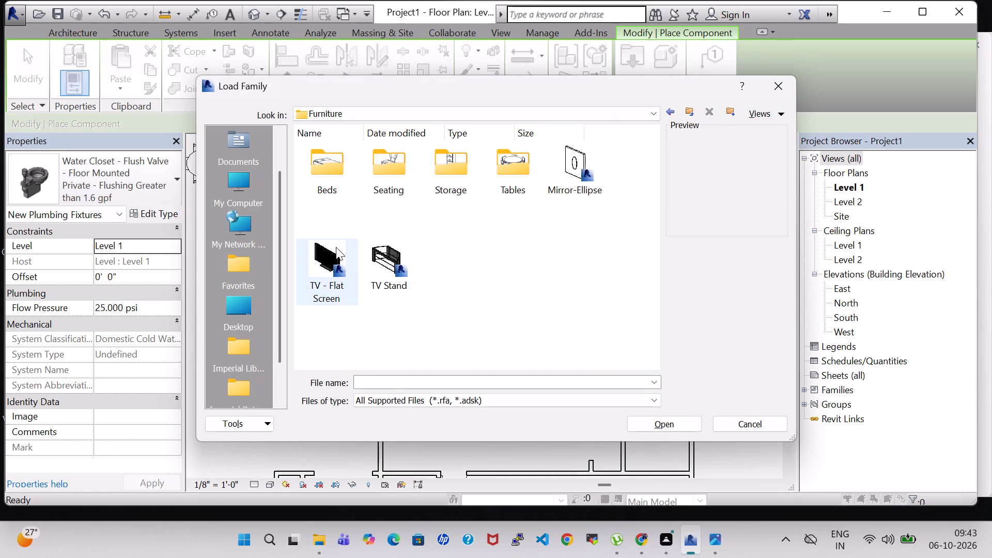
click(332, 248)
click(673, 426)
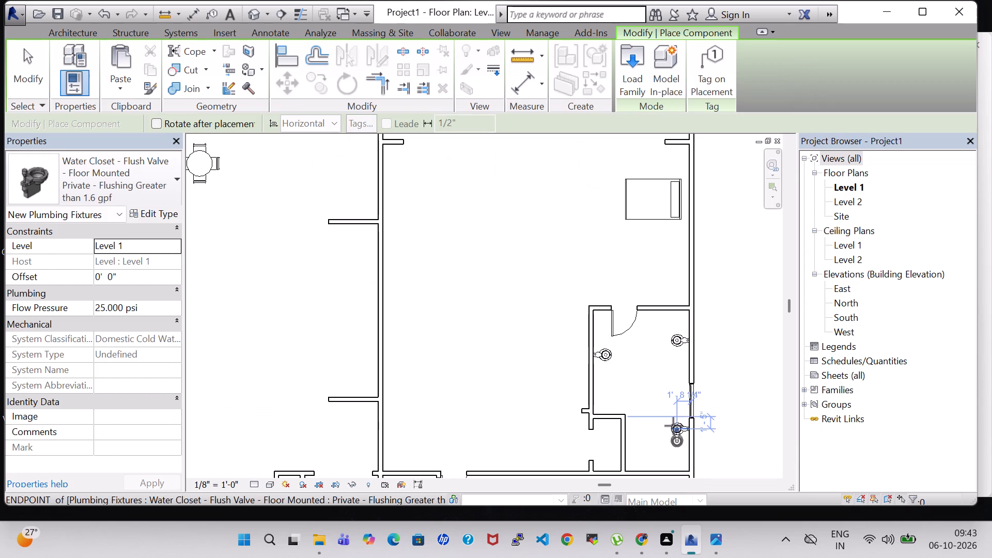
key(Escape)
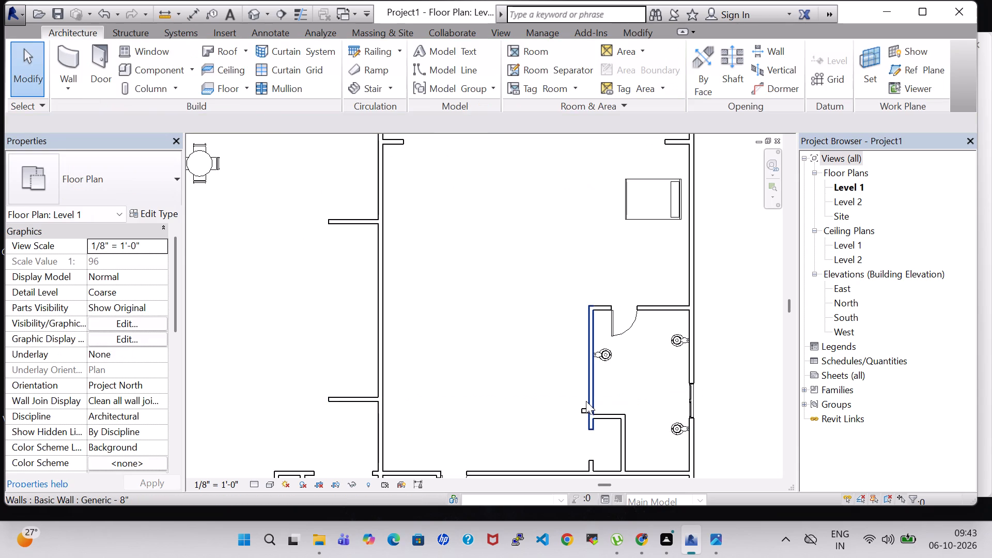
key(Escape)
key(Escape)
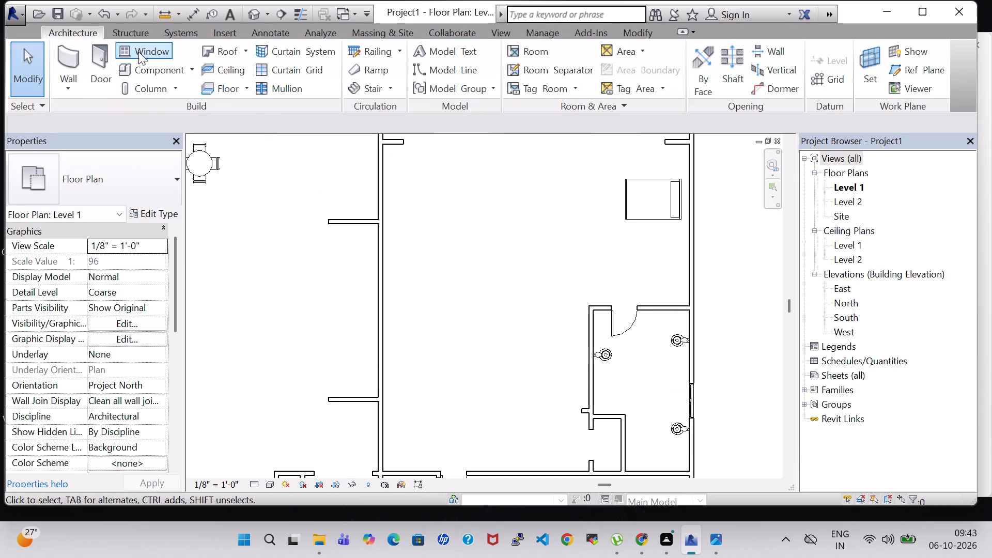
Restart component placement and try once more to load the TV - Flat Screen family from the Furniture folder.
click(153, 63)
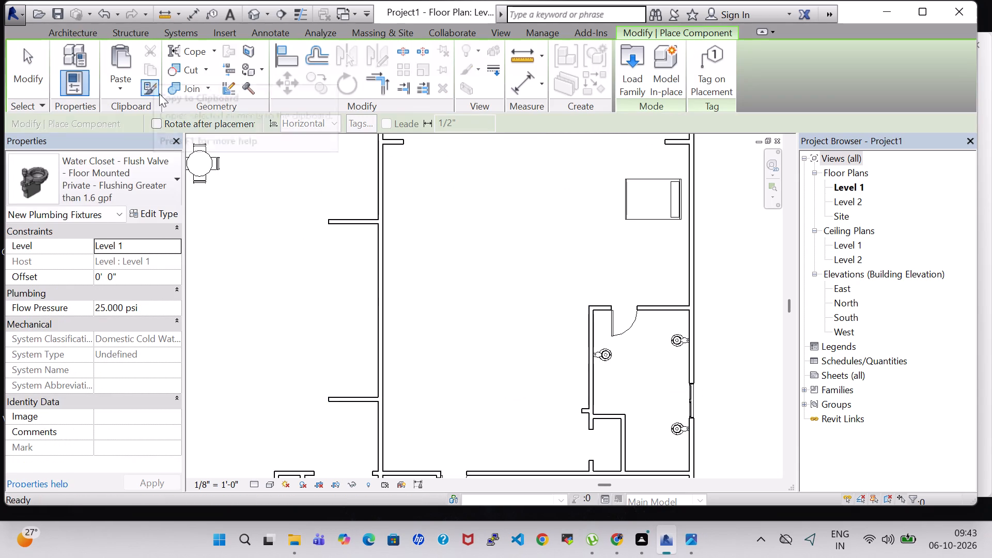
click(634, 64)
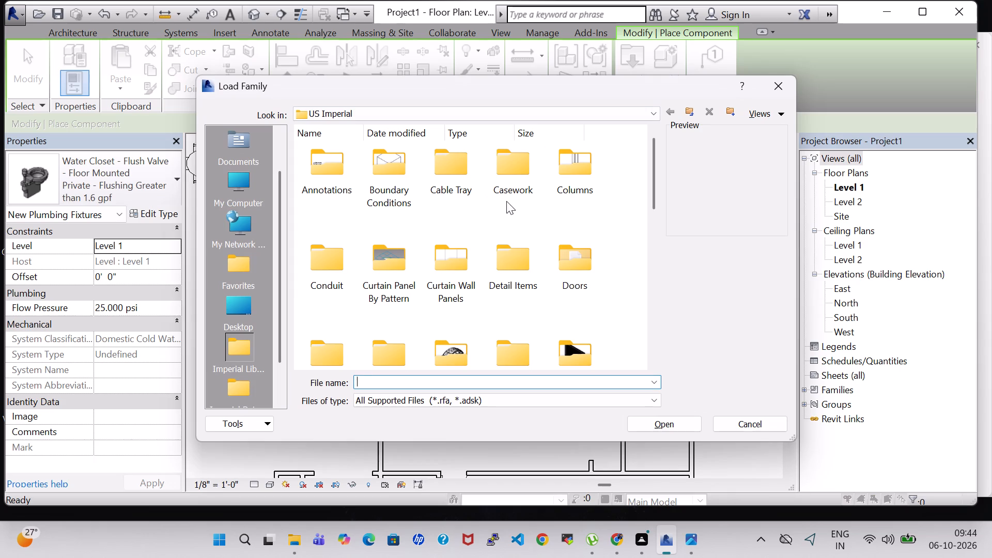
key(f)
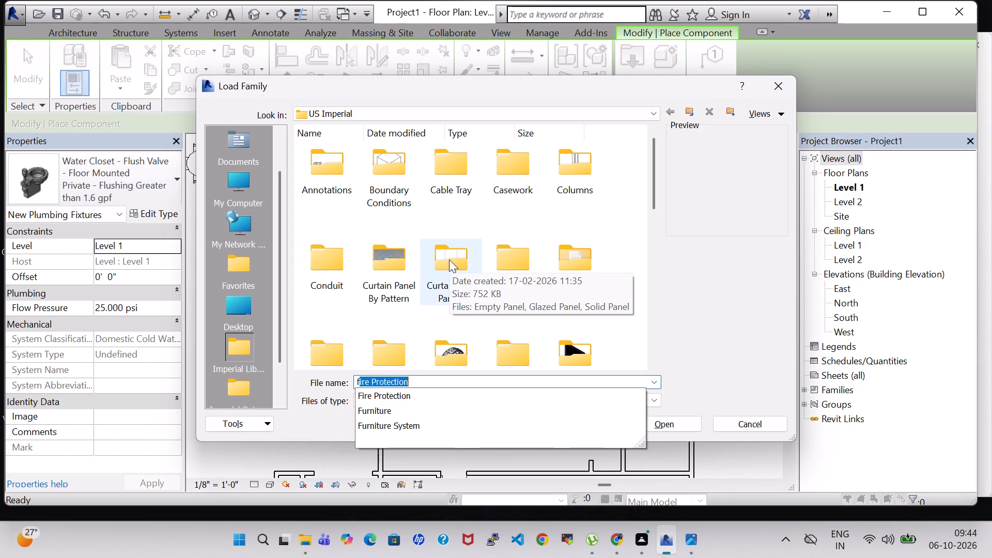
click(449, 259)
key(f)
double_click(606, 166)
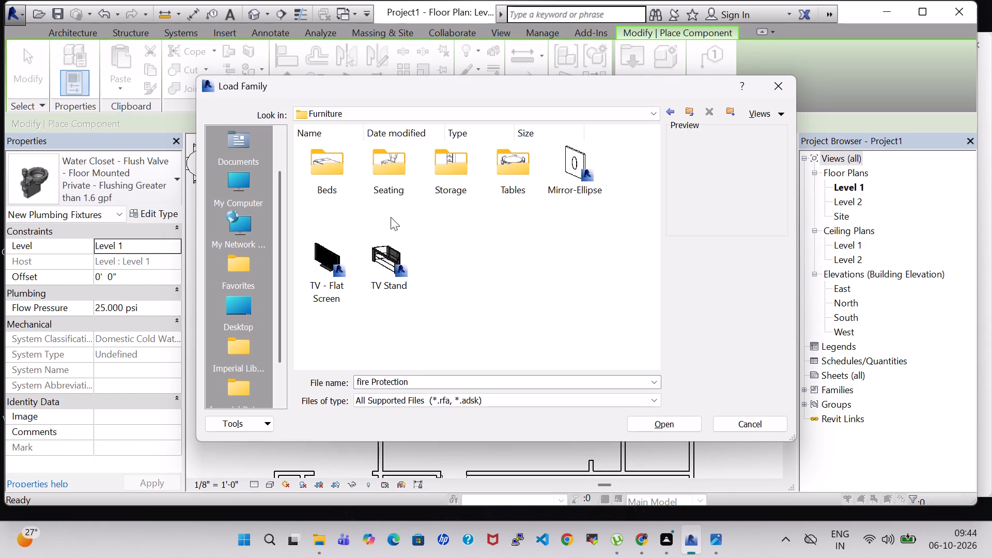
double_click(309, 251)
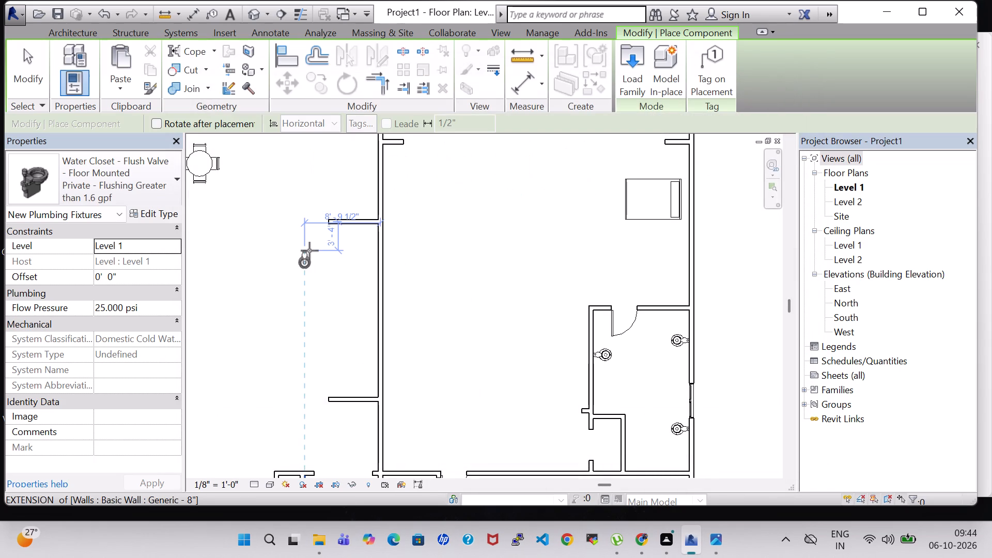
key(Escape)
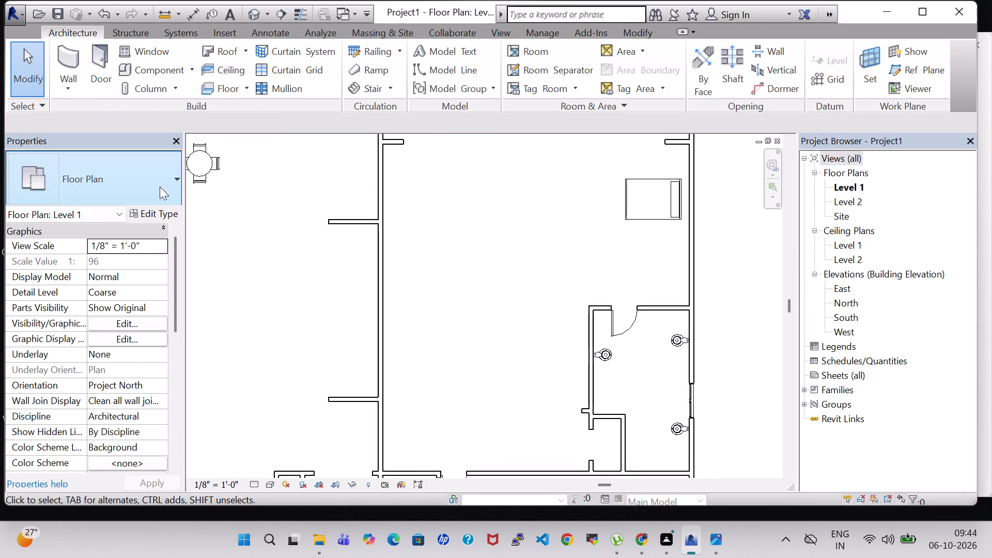
Look through the loaded component types for the flat screen TV.
click(160, 69)
click(157, 170)
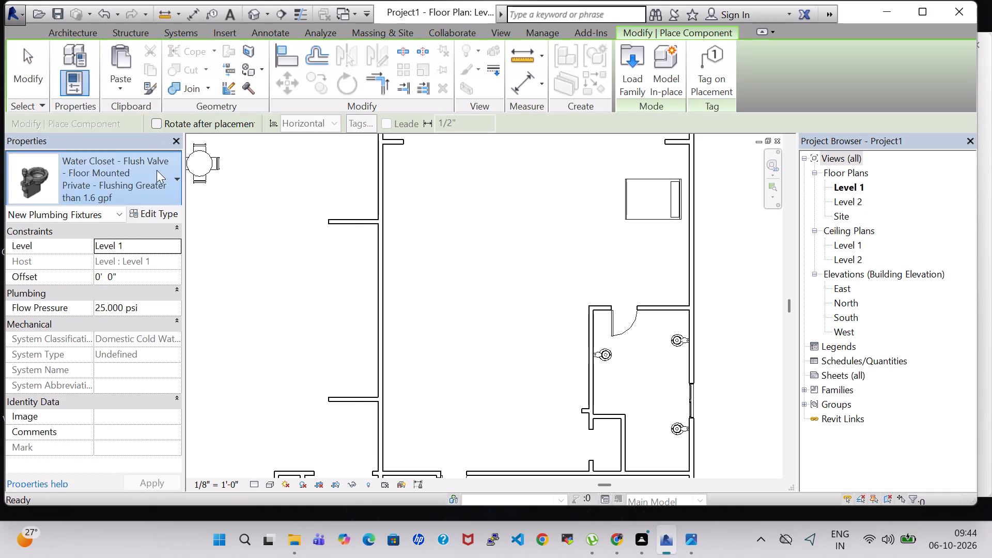
scroll(99, 396, up, 9)
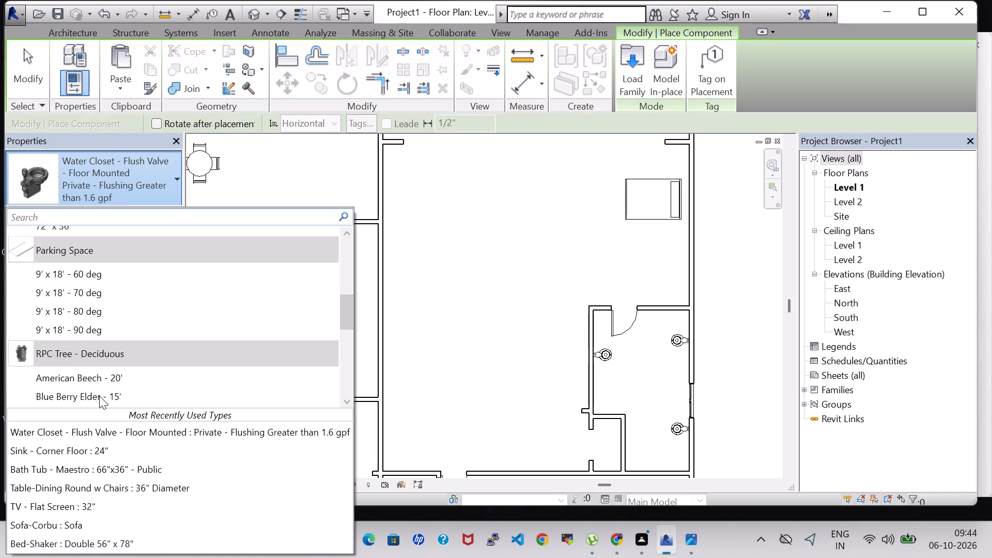
scroll(99, 396, up, 4)
scroll(99, 397, down, 9)
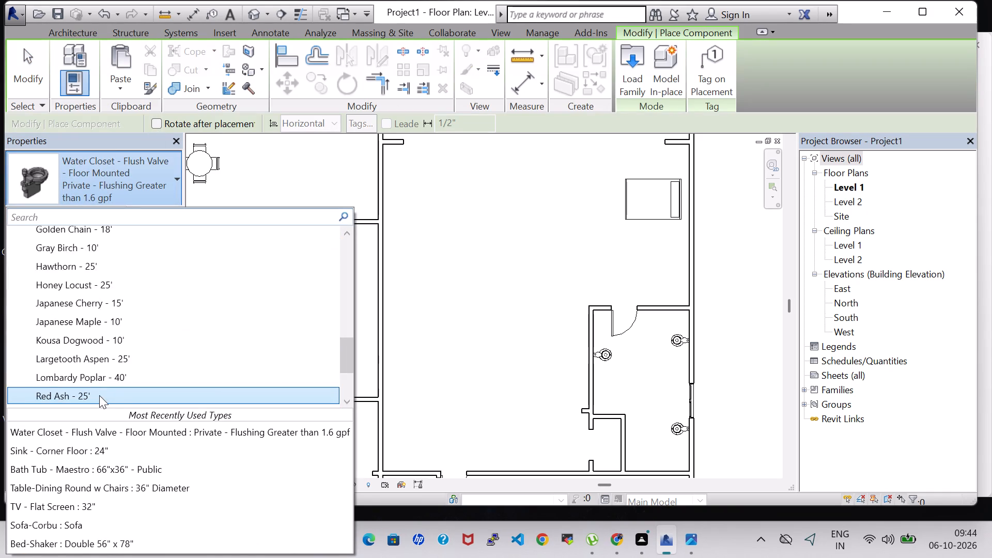
scroll(99, 395, down, 9)
scroll(99, 396, up, 15)
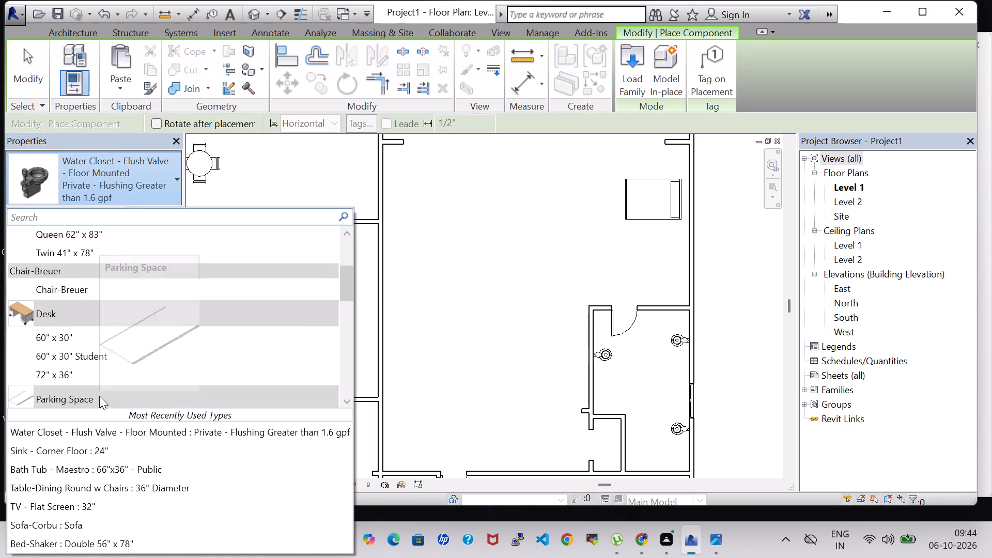
scroll(99, 396, up, 5)
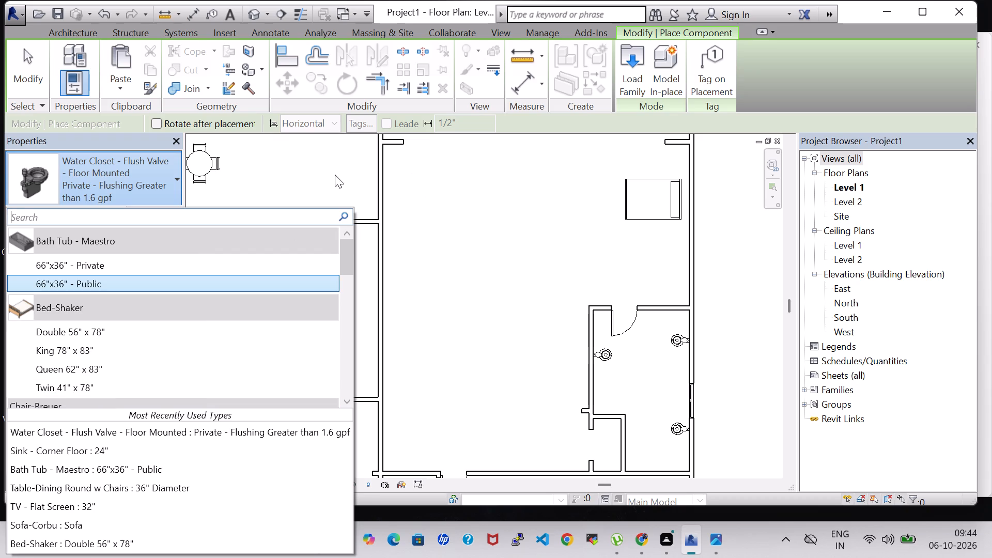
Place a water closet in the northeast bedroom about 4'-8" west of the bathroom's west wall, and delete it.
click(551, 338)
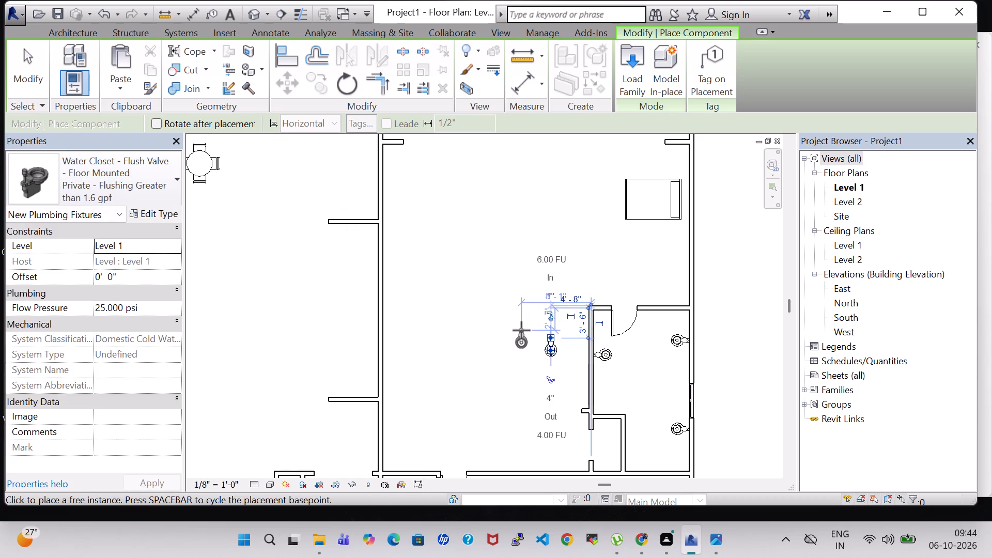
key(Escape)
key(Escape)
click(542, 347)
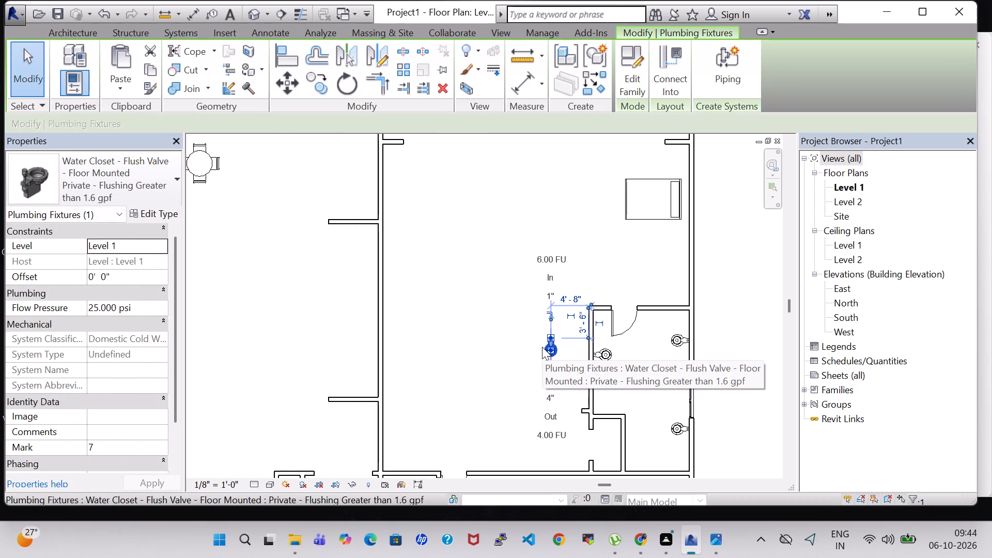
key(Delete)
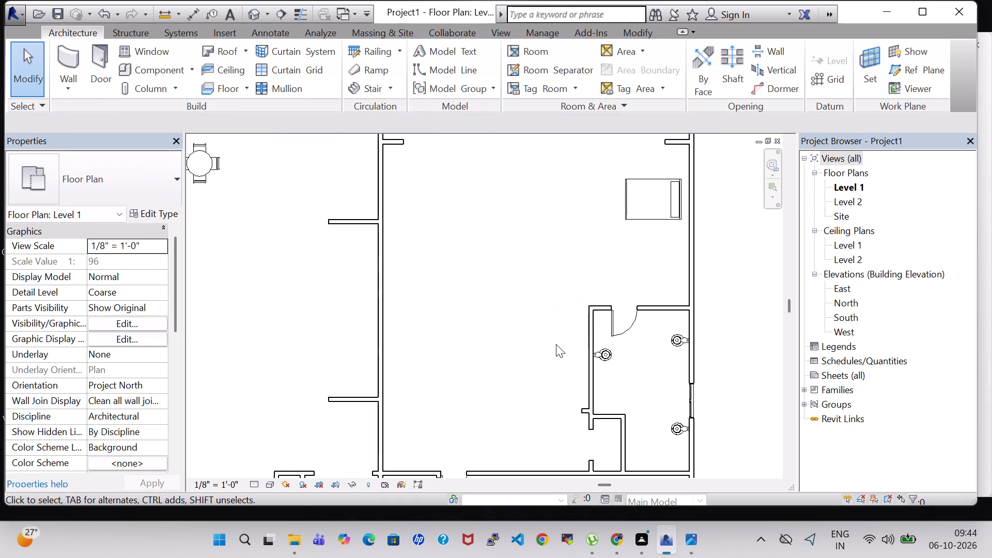
Start component placement and load the Storage Pedestal family from the Furniture System folder of the US Imperial library.
scroll(556, 344, down, 5)
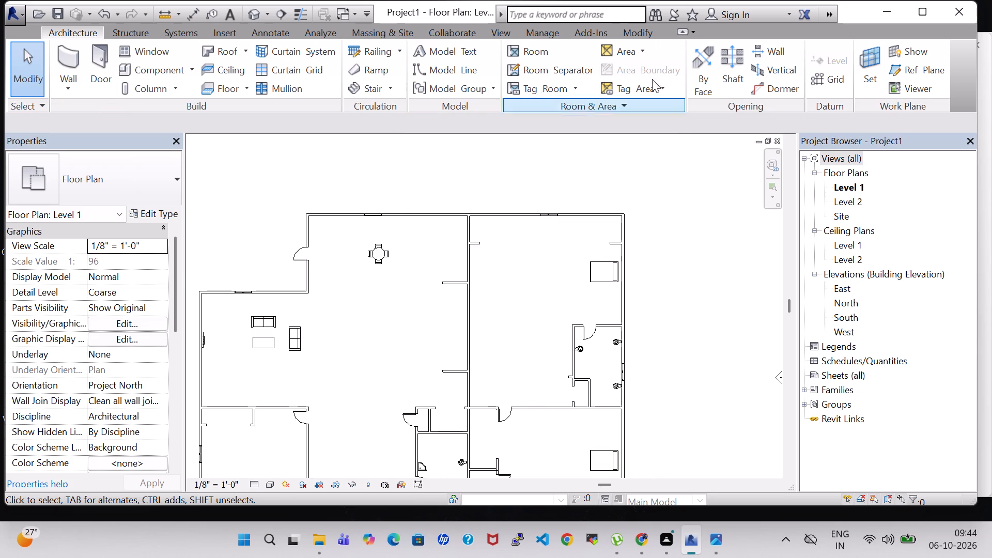
click(138, 70)
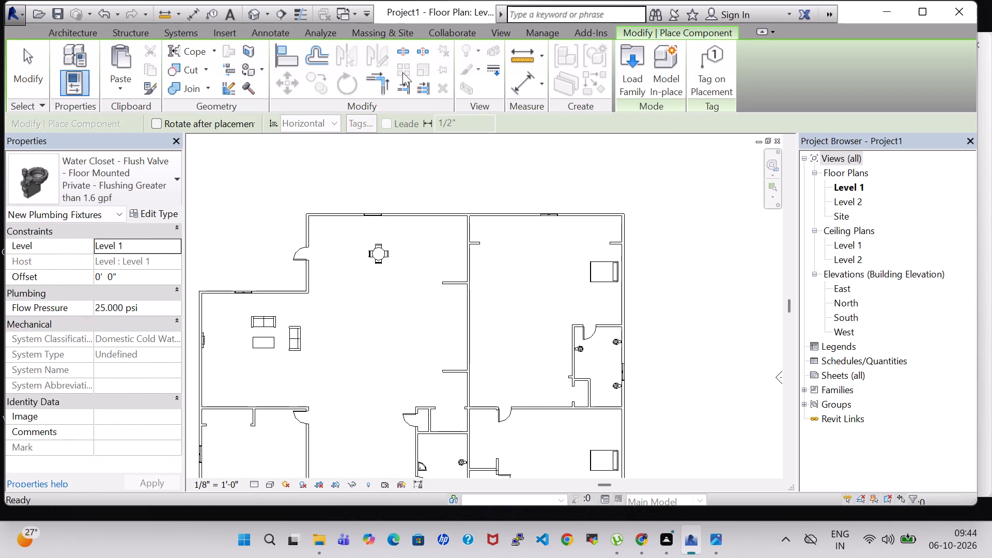
click(626, 64)
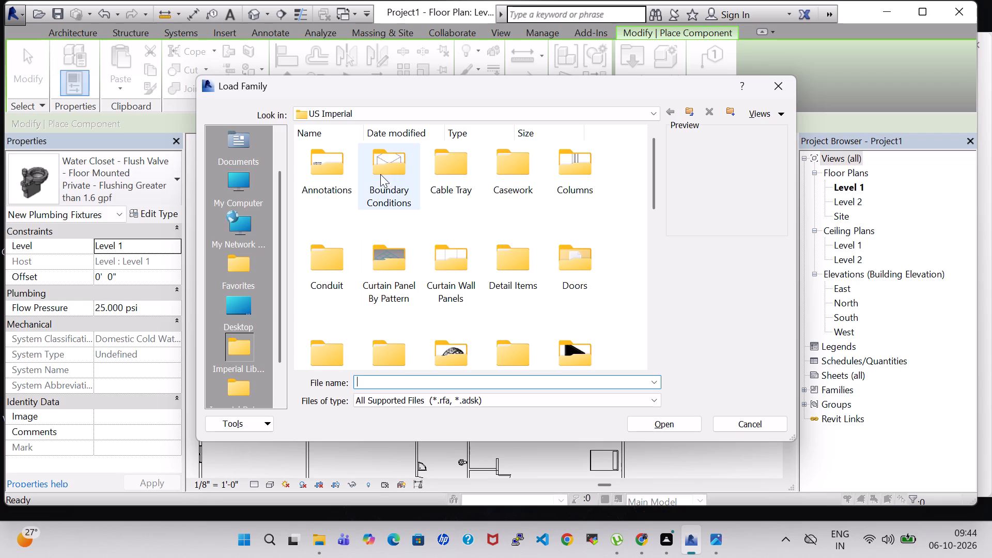
scroll(513, 231, down, 1)
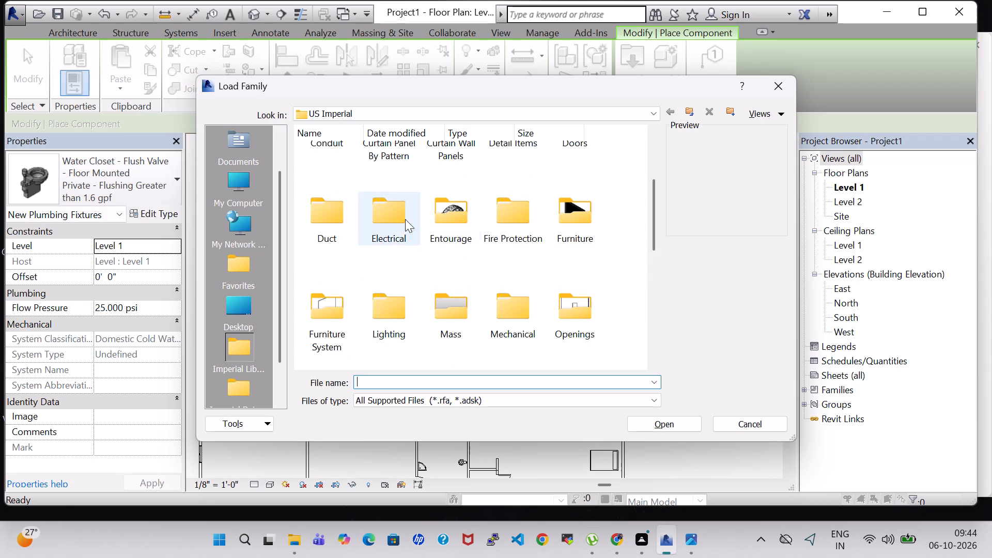
scroll(372, 246, down, 1)
double_click(328, 187)
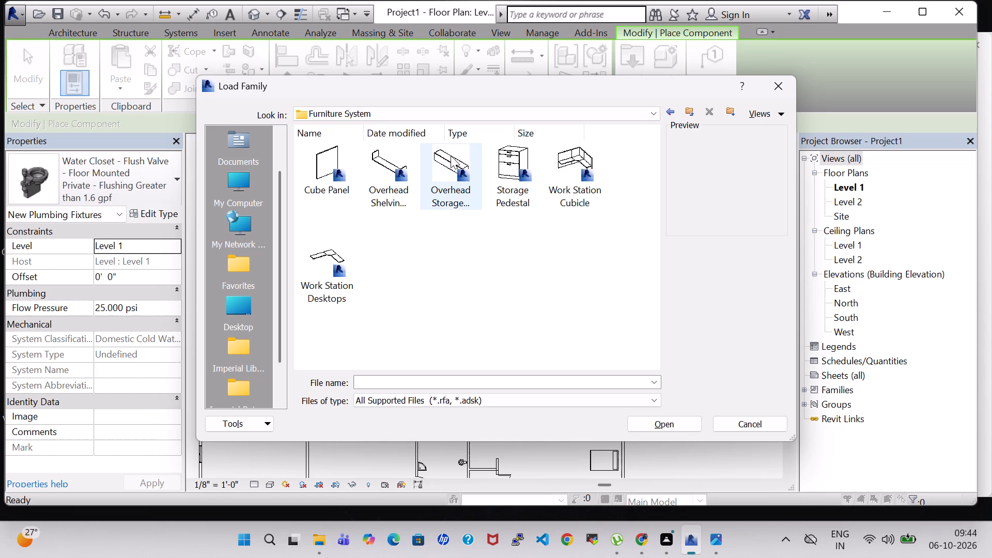
click(521, 151)
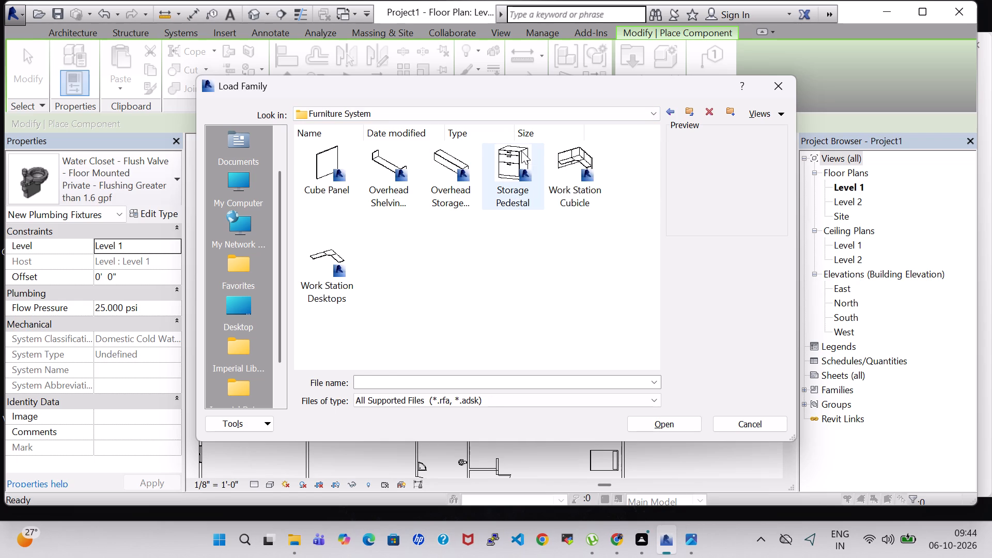
click(686, 419)
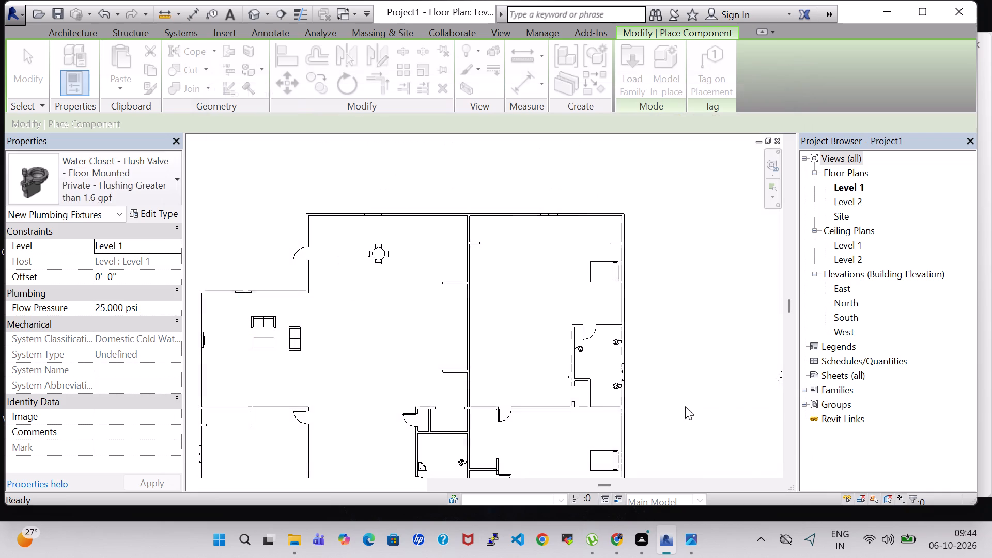
Place 20" x 36" x 36" storage pedestals beside the beds: south of the northeast and southeast beds, and east of the southwest bed.
key(space)
click(614, 306)
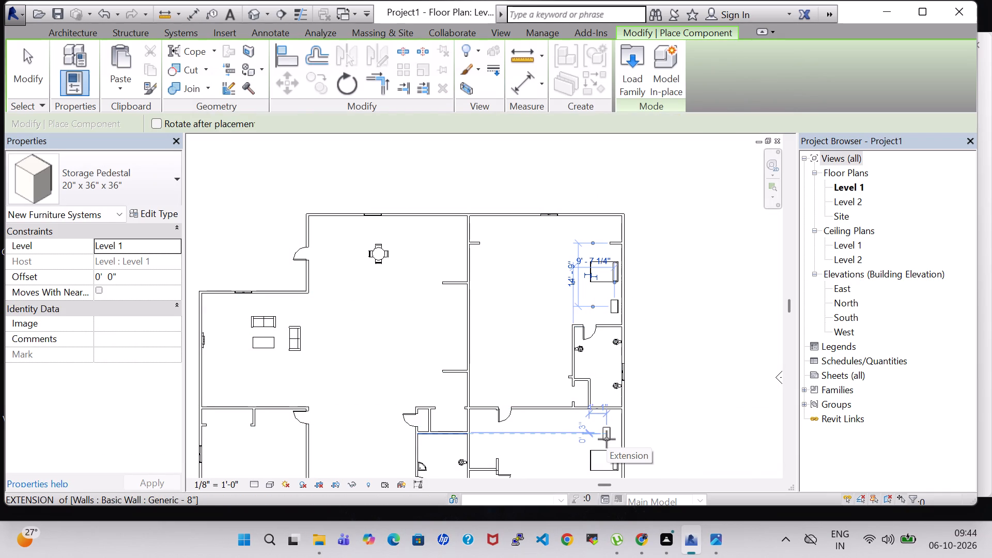
middle_drag(612, 436, 623, 329)
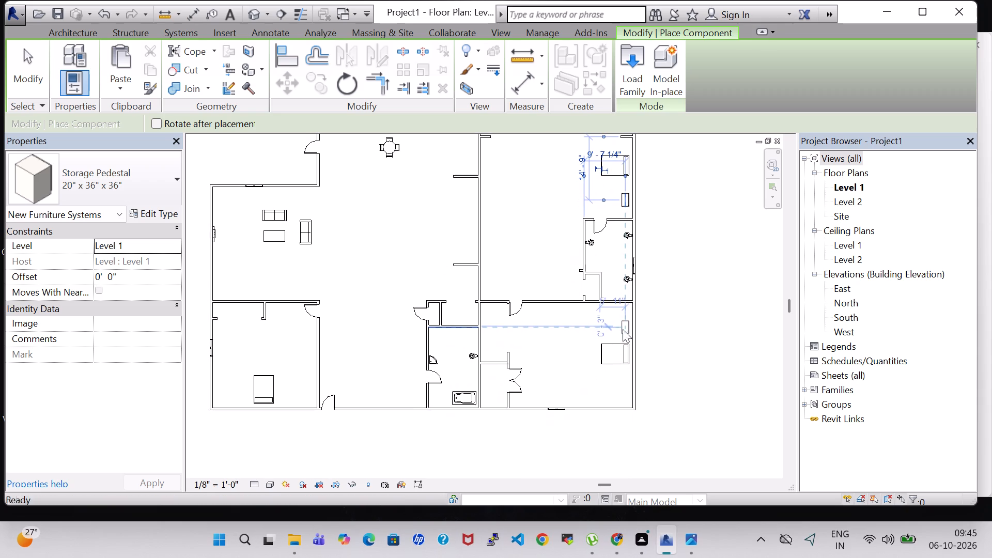
click(626, 380)
key(space)
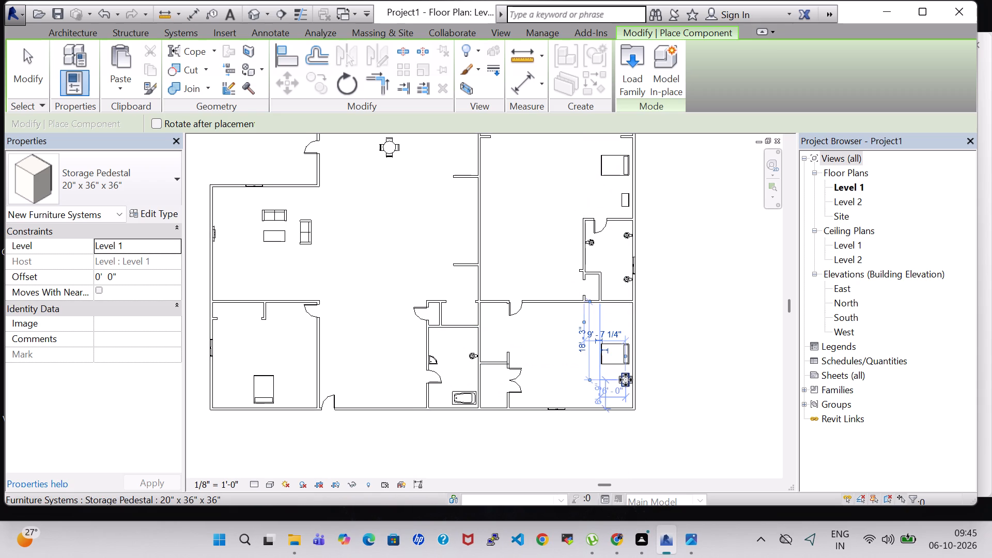
click(288, 401)
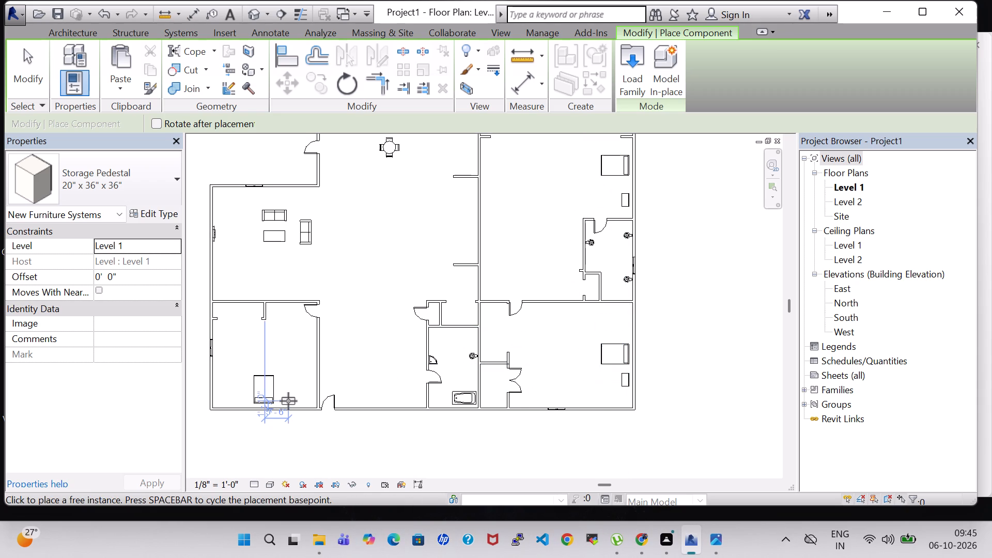
key(Escape)
key(Escape)
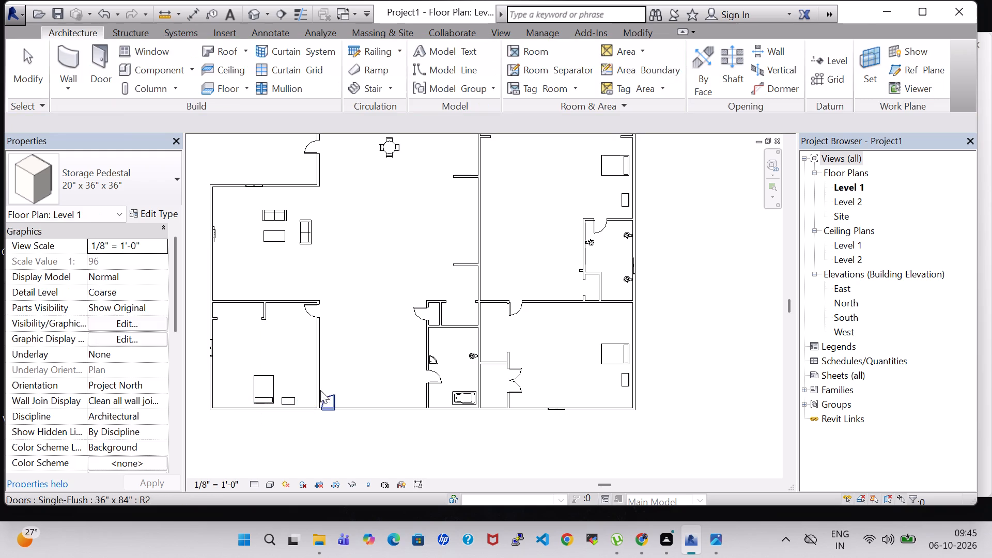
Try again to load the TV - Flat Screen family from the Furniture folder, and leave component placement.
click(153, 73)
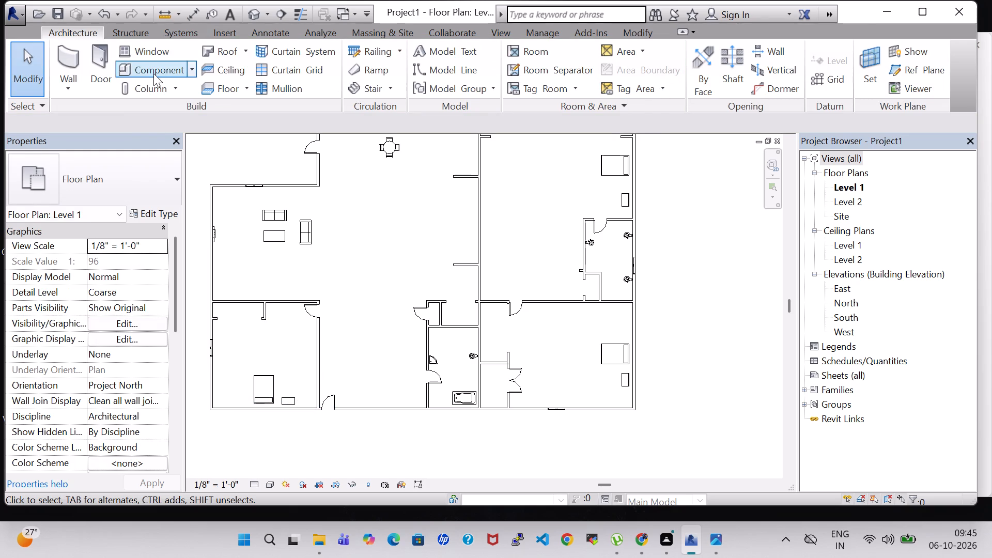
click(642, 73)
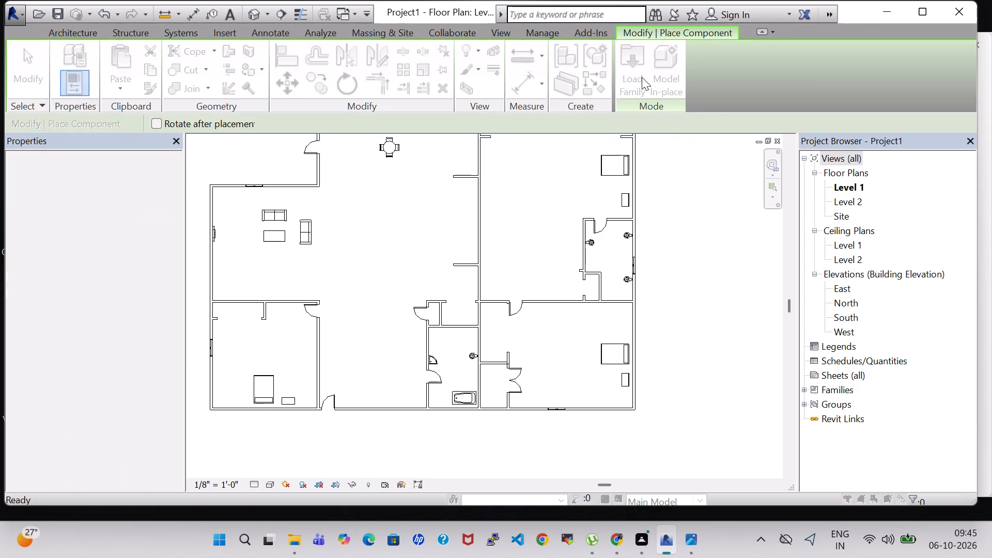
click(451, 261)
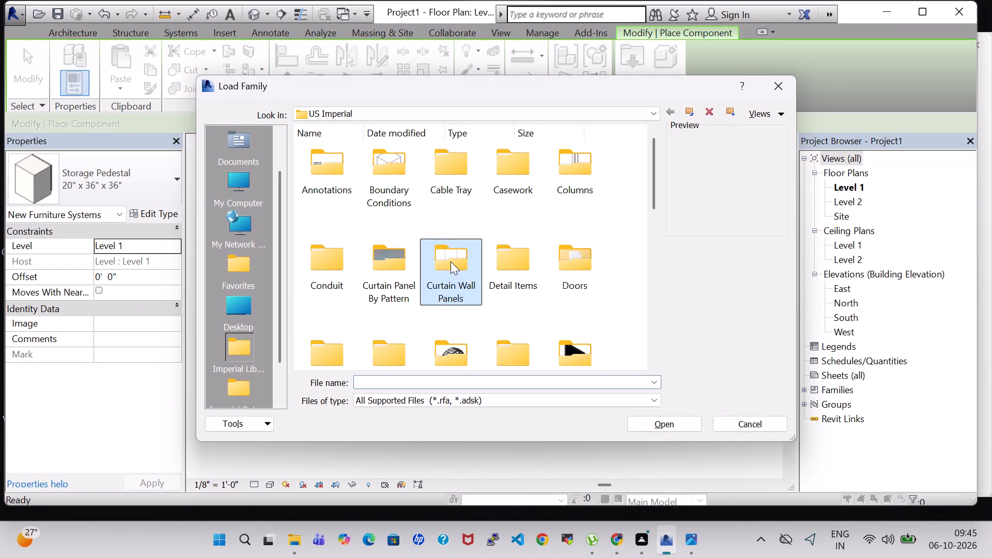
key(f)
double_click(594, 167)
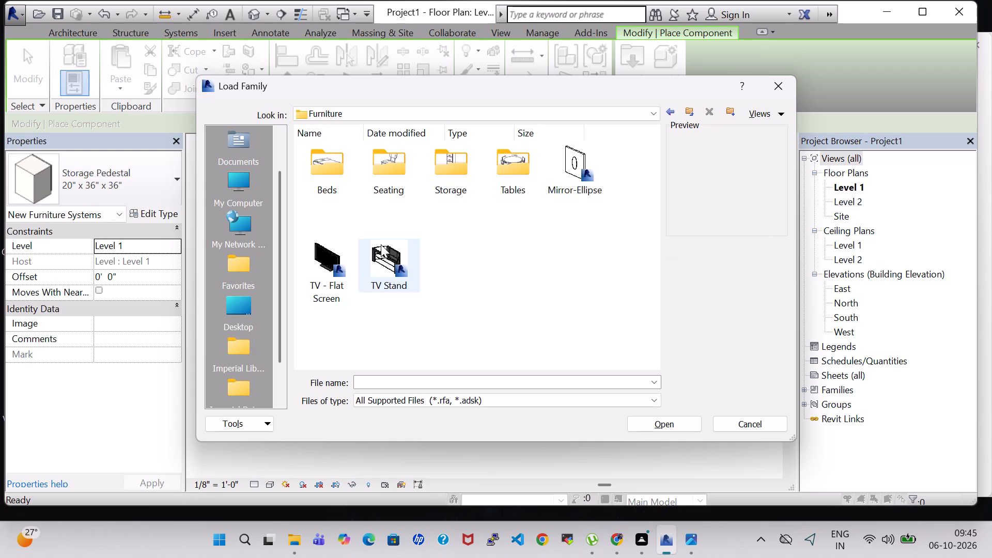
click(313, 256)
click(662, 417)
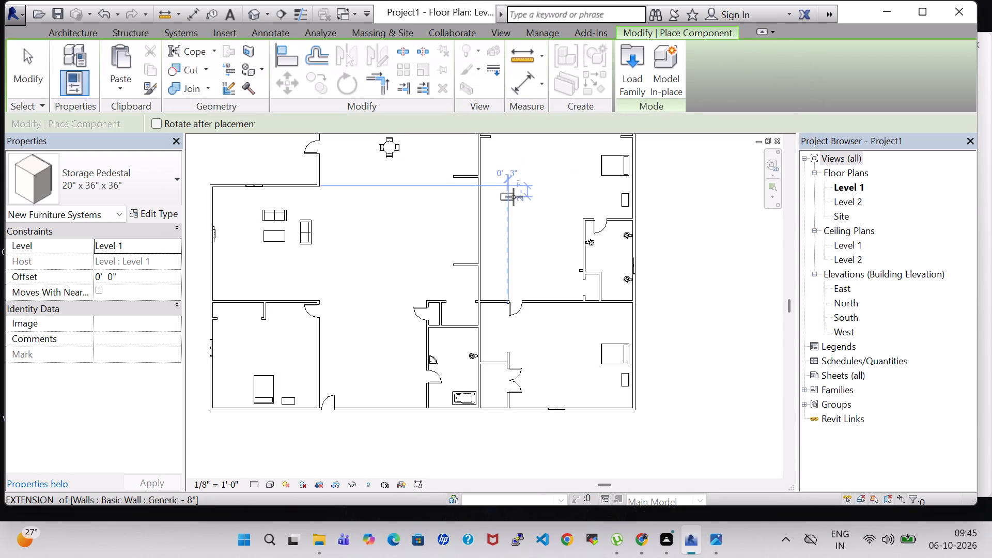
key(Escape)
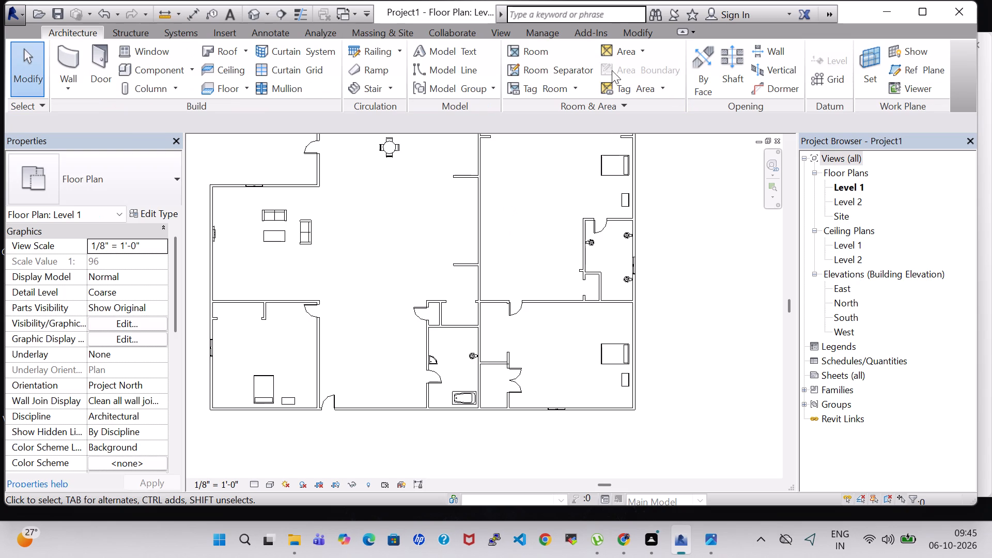
Restart component placement and load the TV Stand family from the Furniture folder.
click(150, 77)
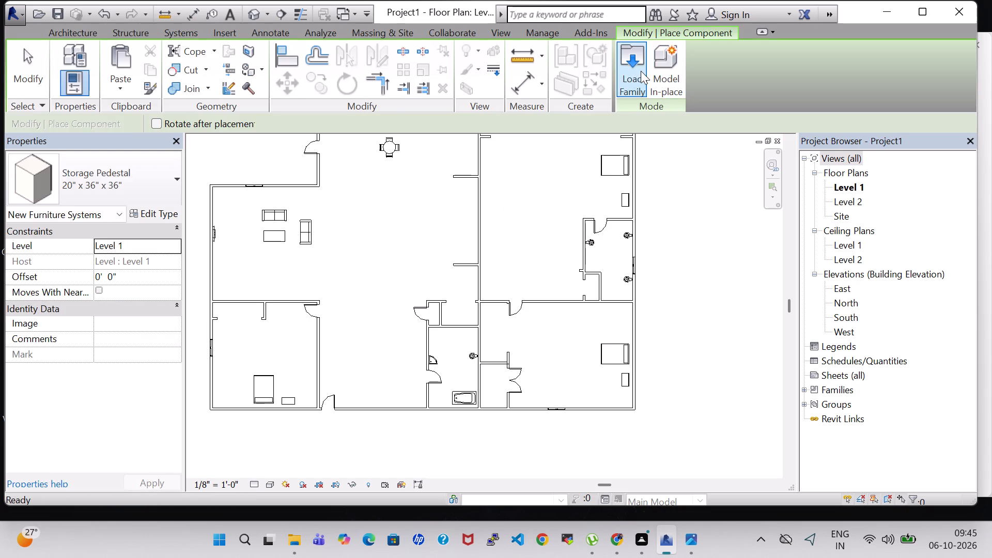
click(641, 71)
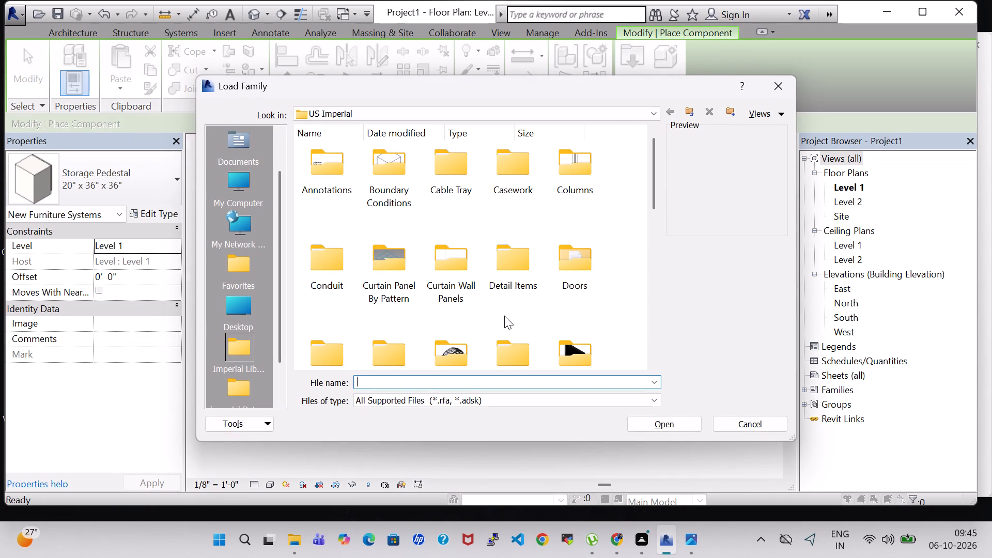
key(f)
click(504, 277)
key(f)
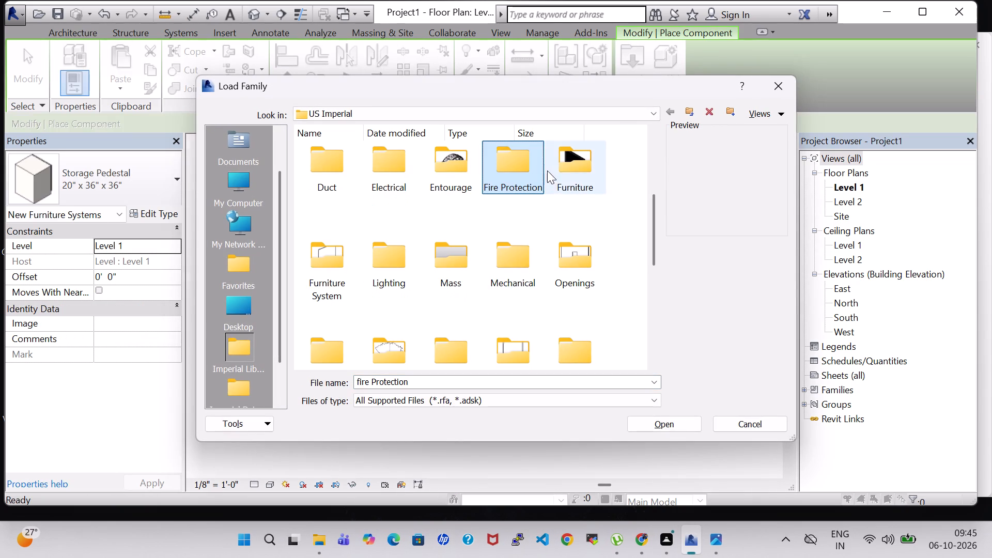
double_click(577, 173)
click(397, 252)
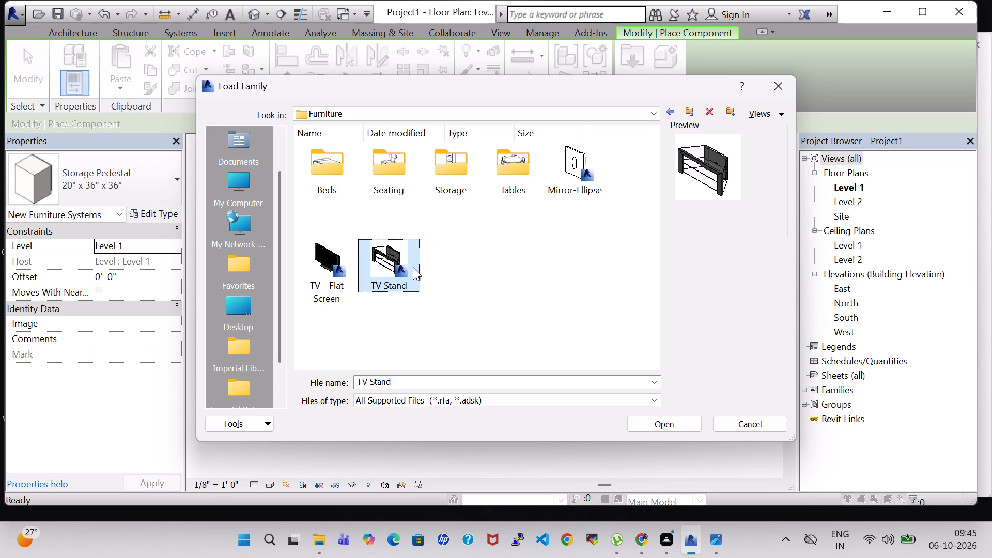
click(672, 418)
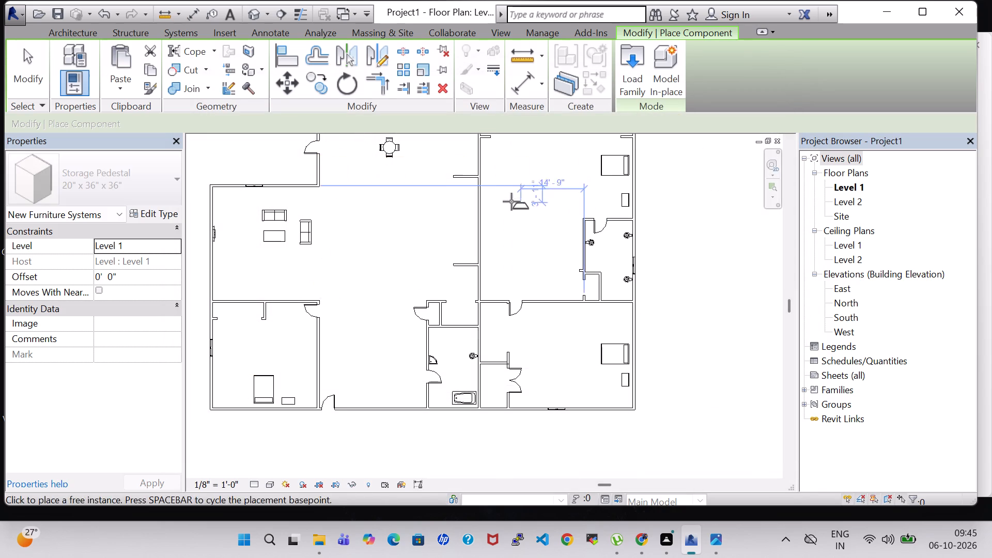
Place a rotated TV stand against the northeast bedroom's west wall, about 5'-0" south of the short stub wall.
key(space)
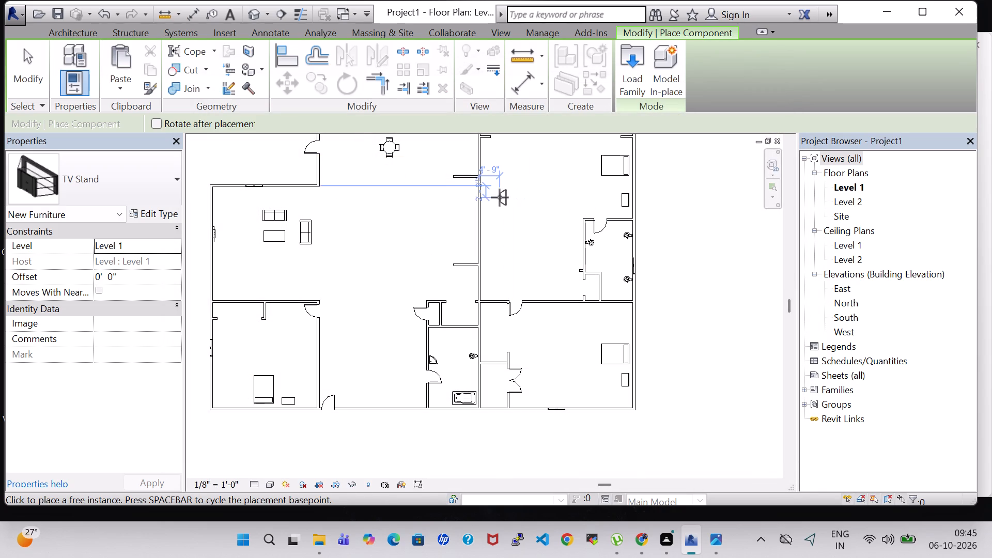
click(483, 159)
key(Escape)
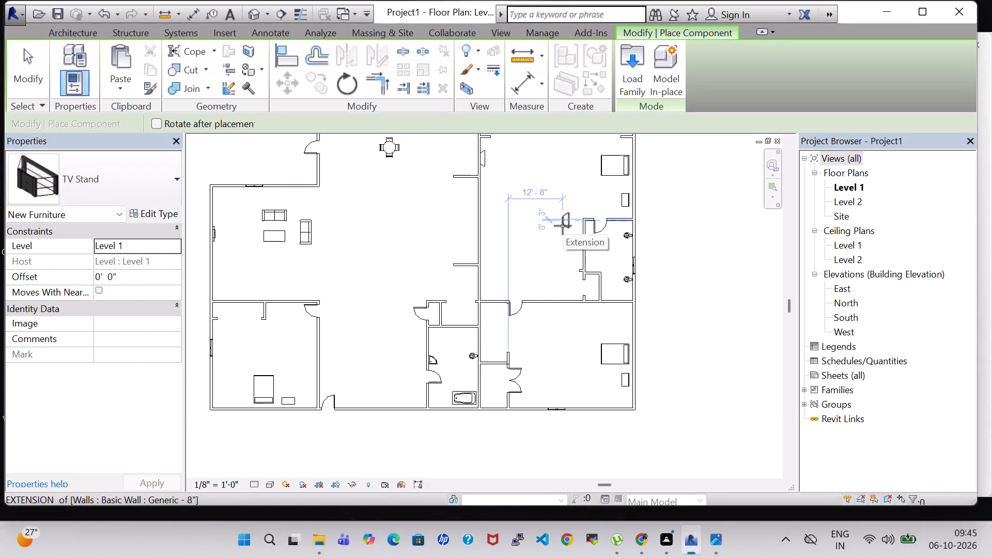
key(Escape)
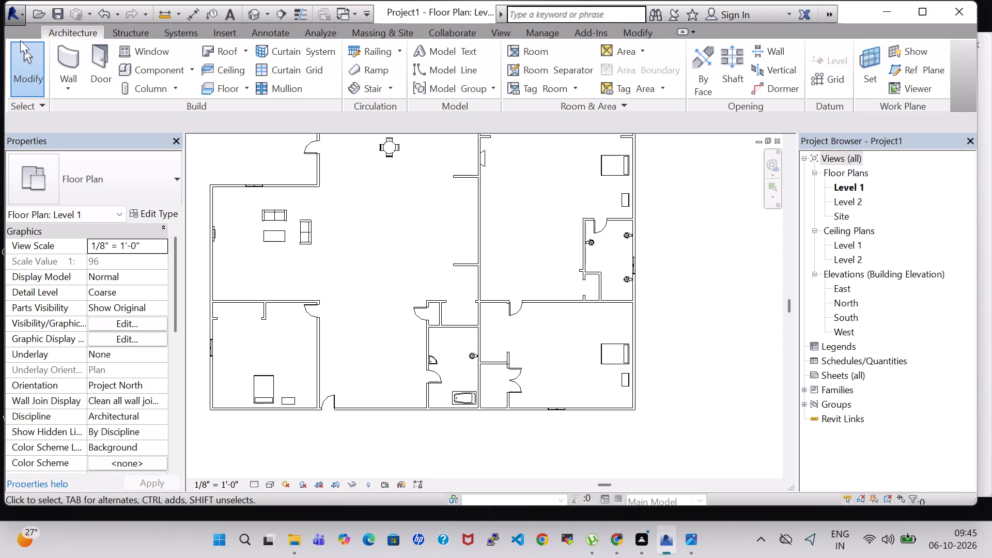
Restart component placement, open family loading, and look through the top-level folders of the US Imperial library.
click(157, 63)
click(618, 70)
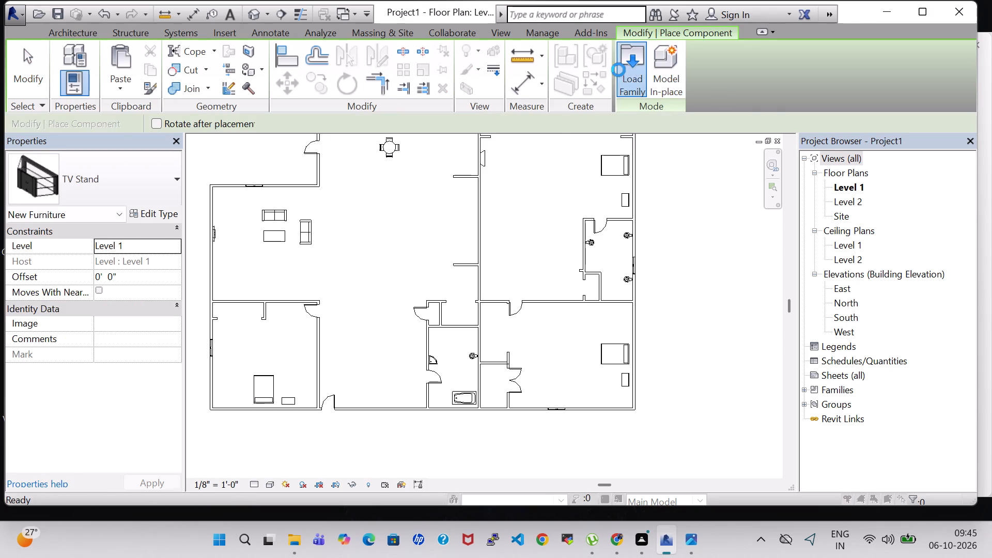
double_click(375, 176)
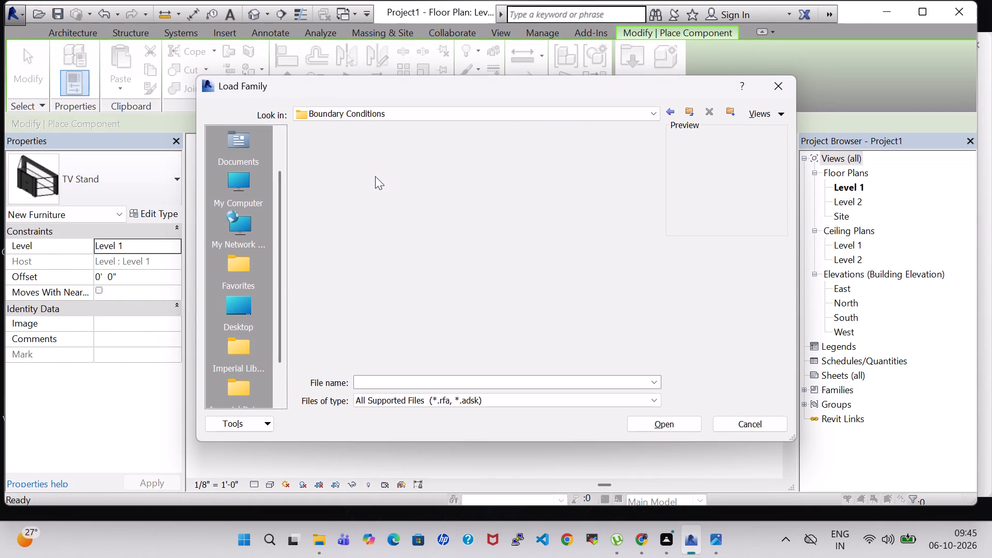
click(665, 111)
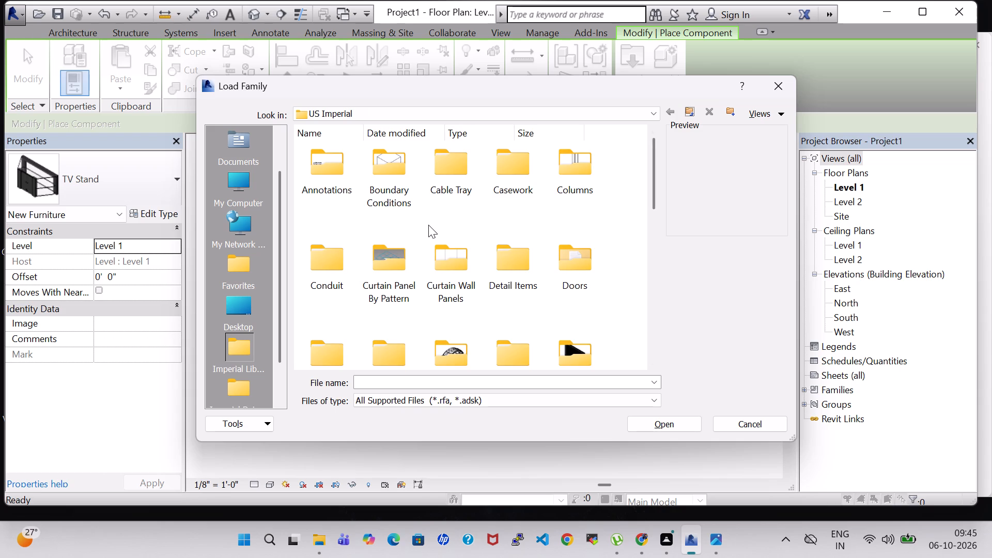
scroll(428, 225, down, 1)
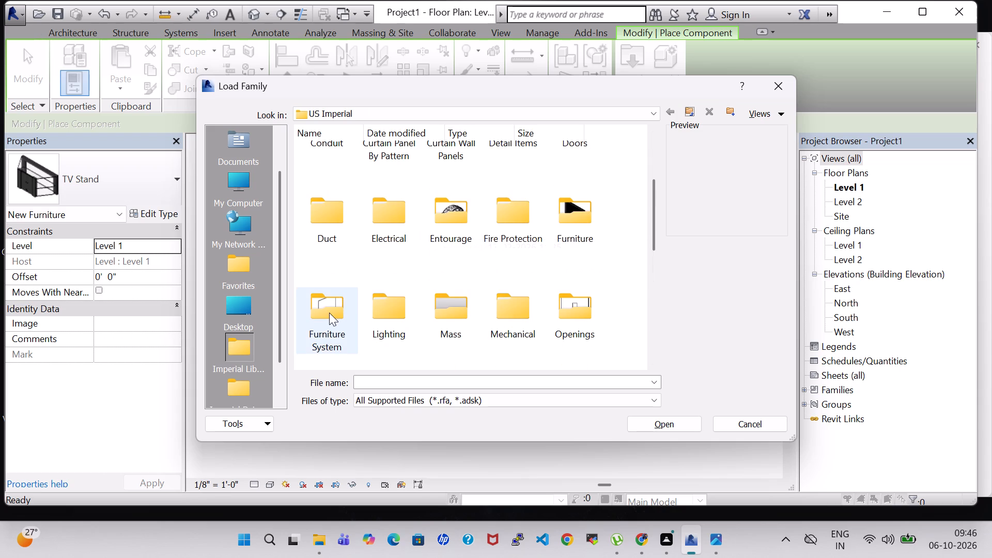
scroll(545, 352, down, 2)
scroll(430, 294, down, 1)
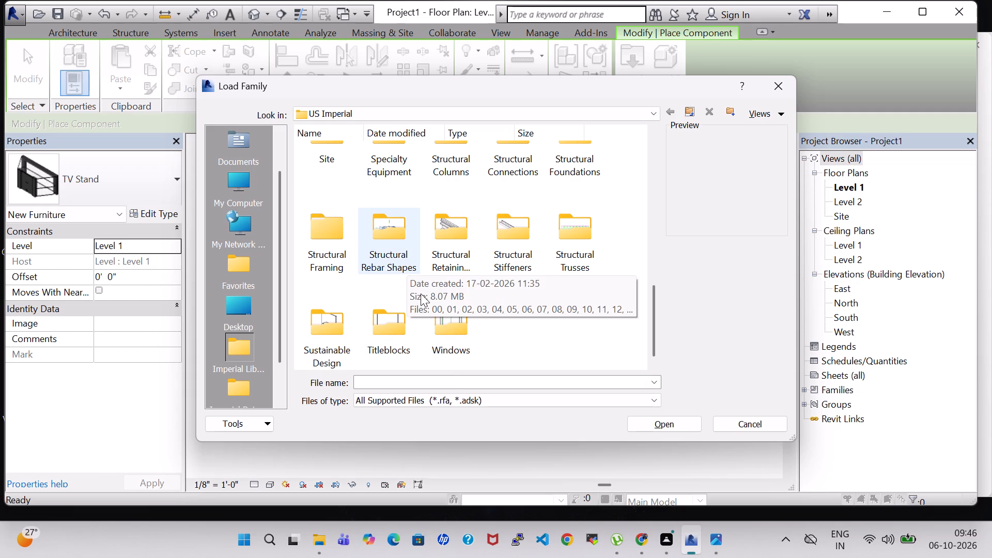
scroll(421, 297, down, 1)
scroll(421, 292, up, 1)
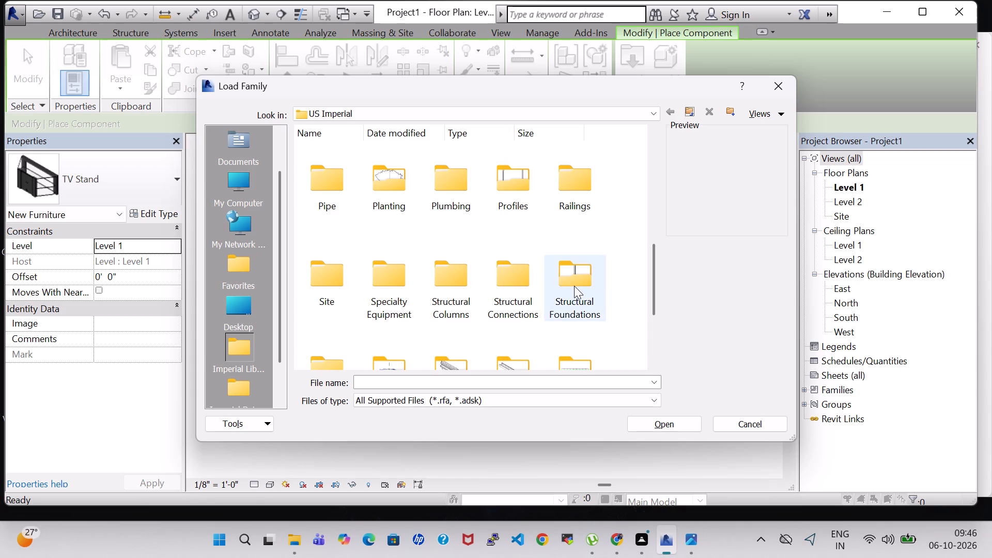
scroll(574, 286, up, 2)
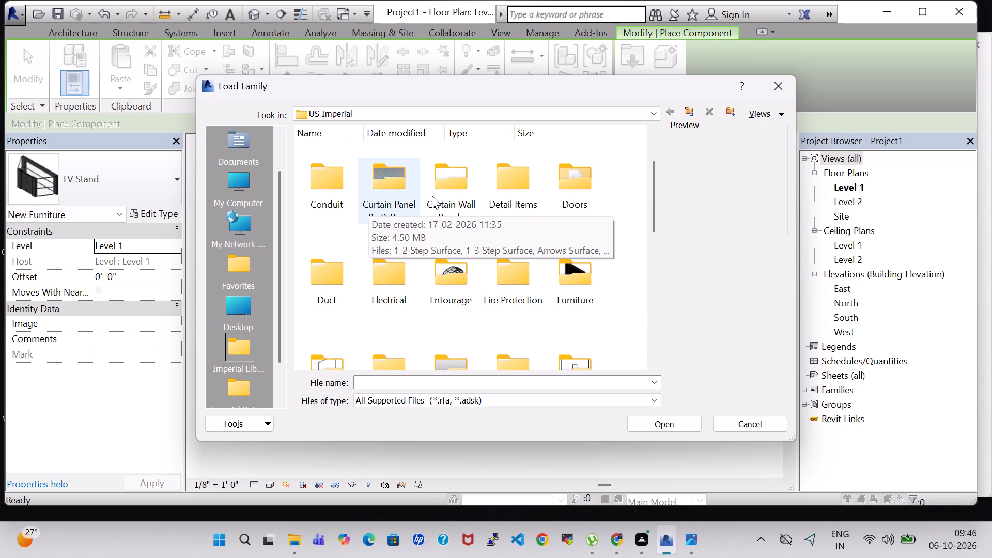
scroll(561, 202, up, 1)
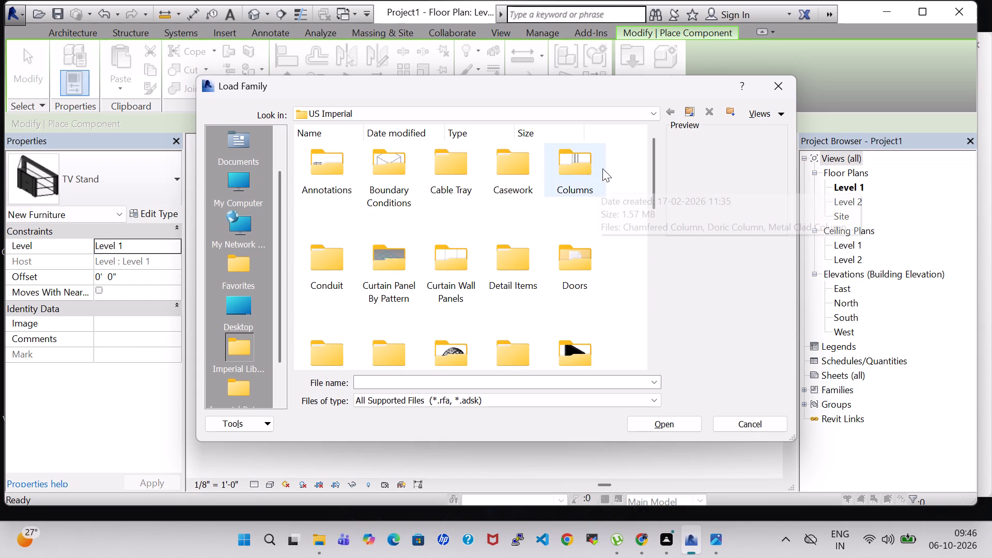
scroll(362, 175, up, 2)
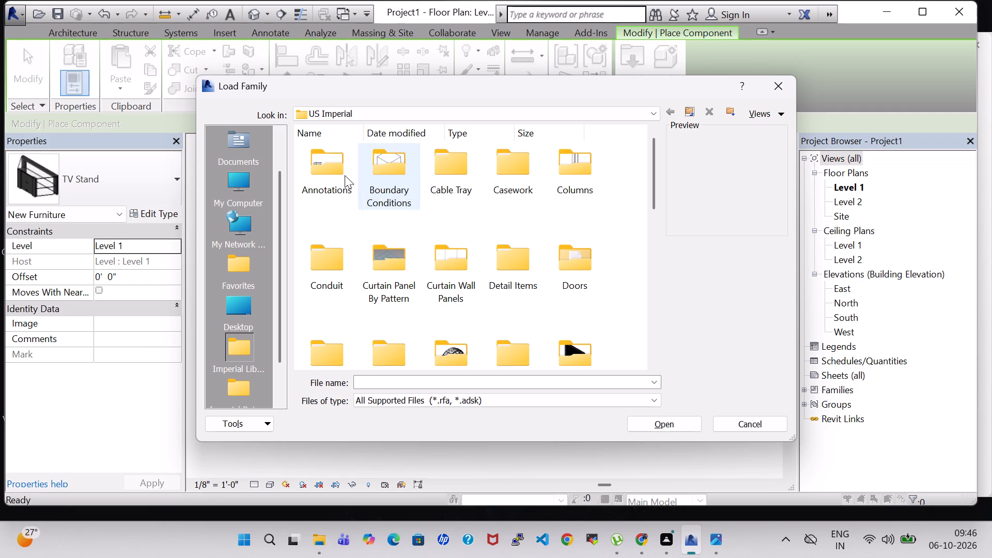
Check the Annotations, Boundary Conditions and Cable Tray folders of the US Imperial library for a suitable family.
double_click(324, 175)
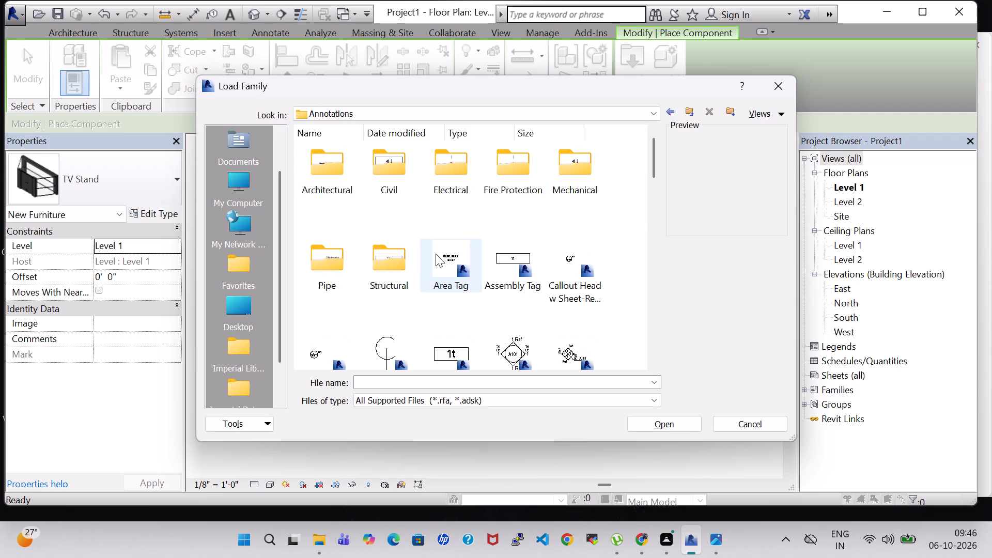
scroll(436, 259, down, 2)
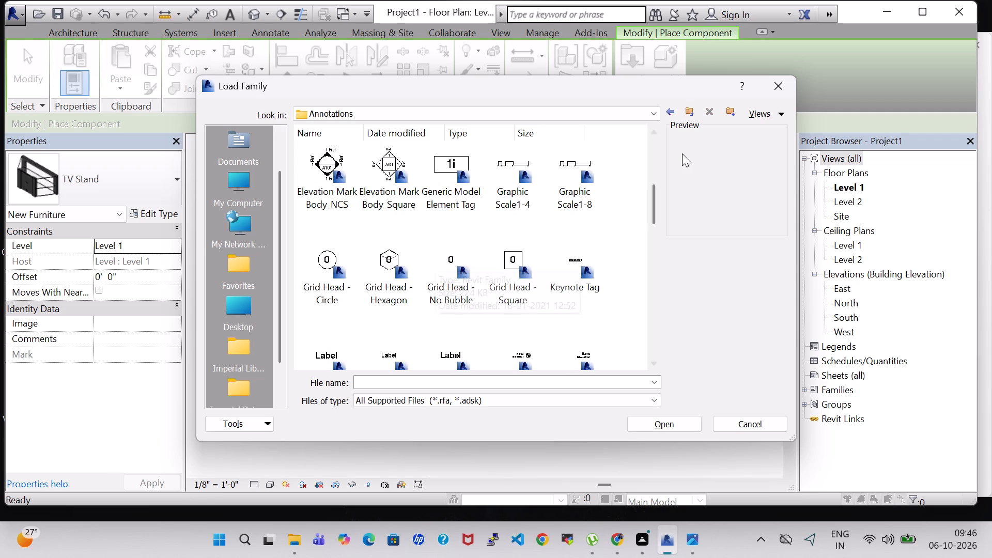
click(674, 107)
scroll(431, 207, up, 1)
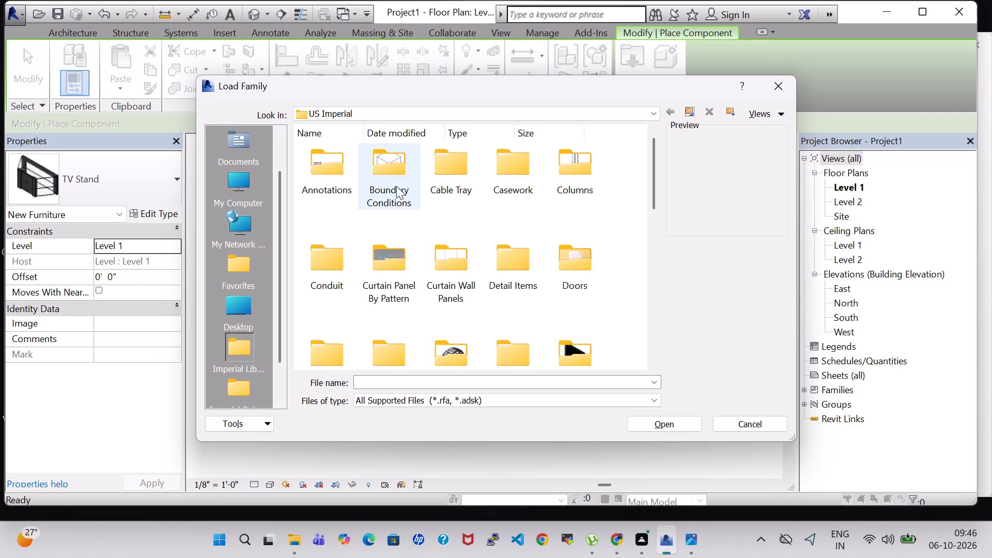
double_click(399, 183)
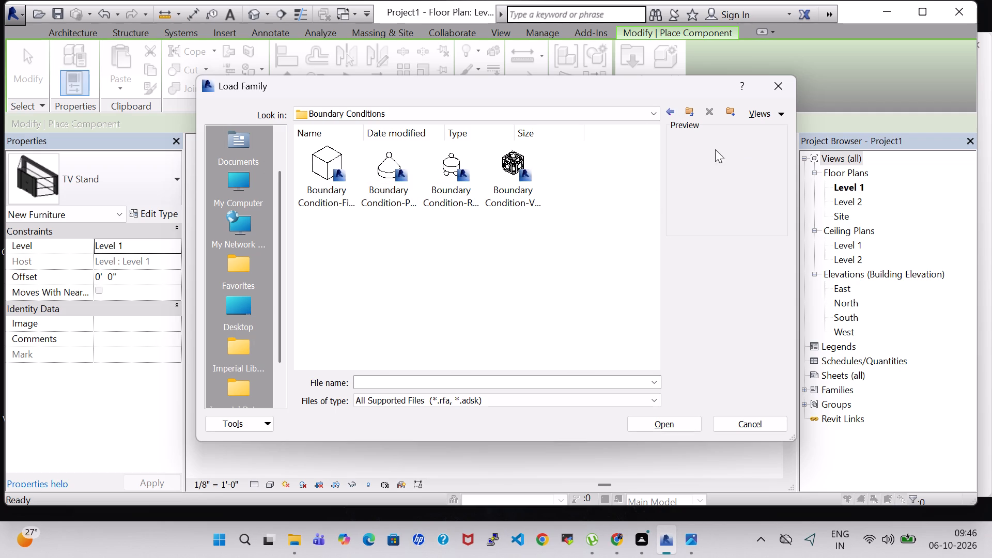
click(666, 112)
double_click(440, 173)
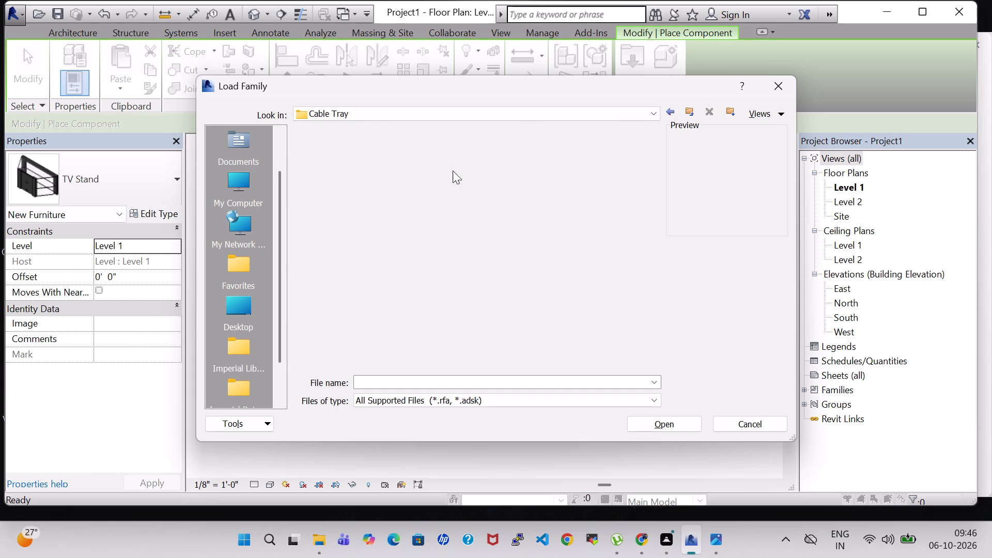
click(672, 113)
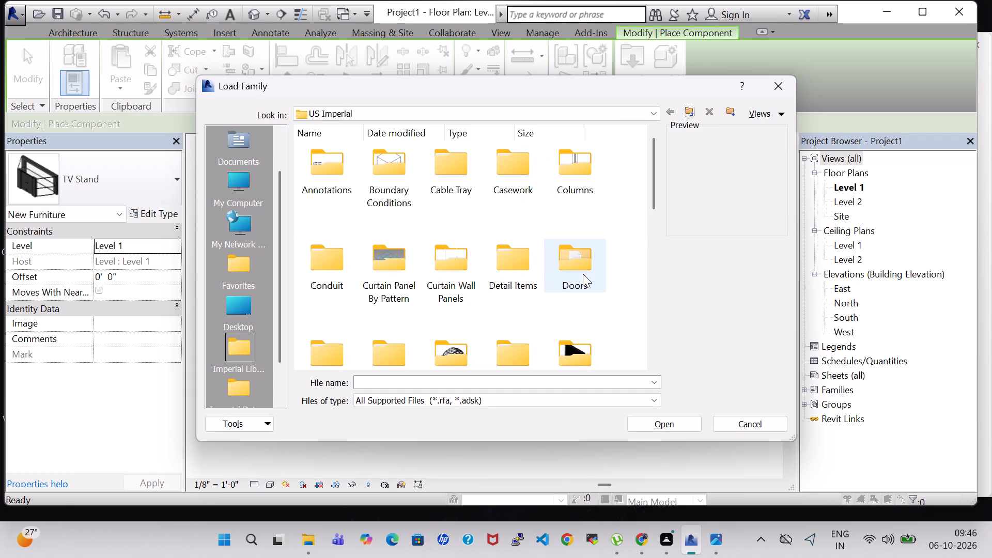
Check the Fire Protection and Mass folders of the US Imperial library for a suitable family.
scroll(583, 274, down, 1)
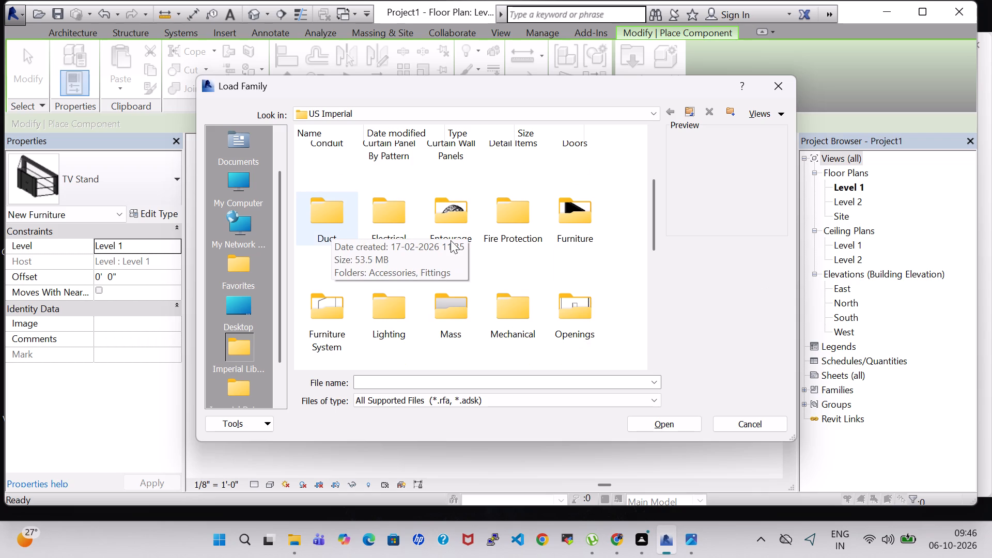
double_click(517, 228)
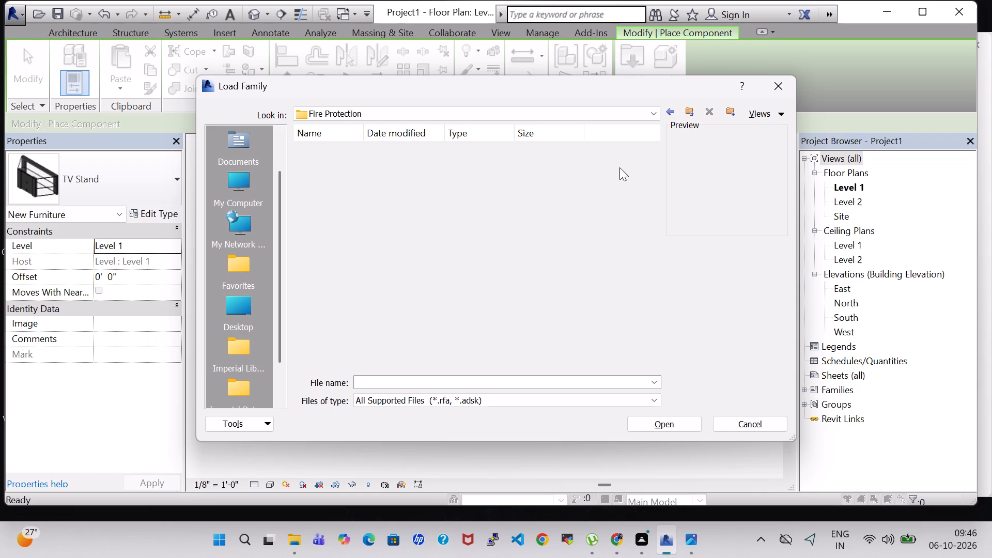
click(668, 108)
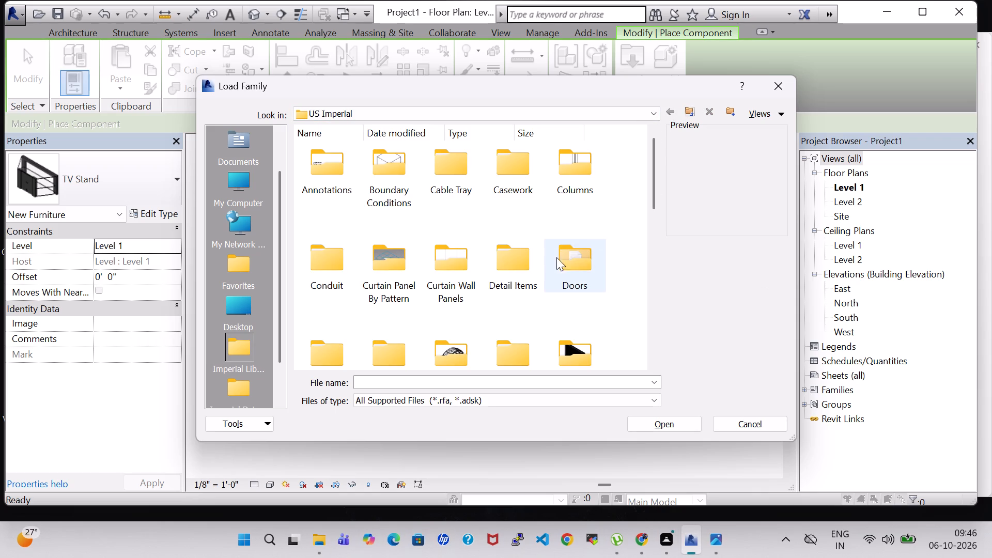
scroll(540, 278, down, 1)
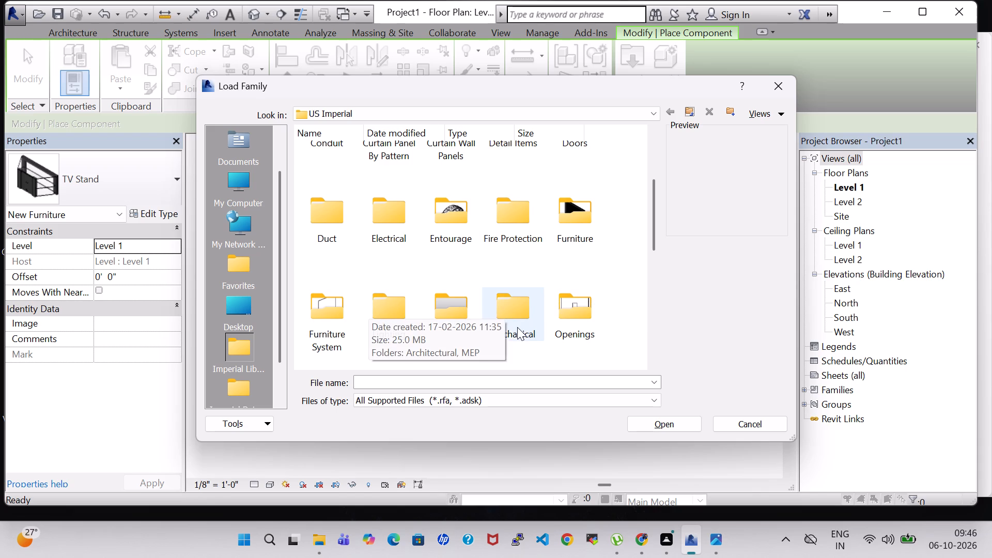
double_click(472, 318)
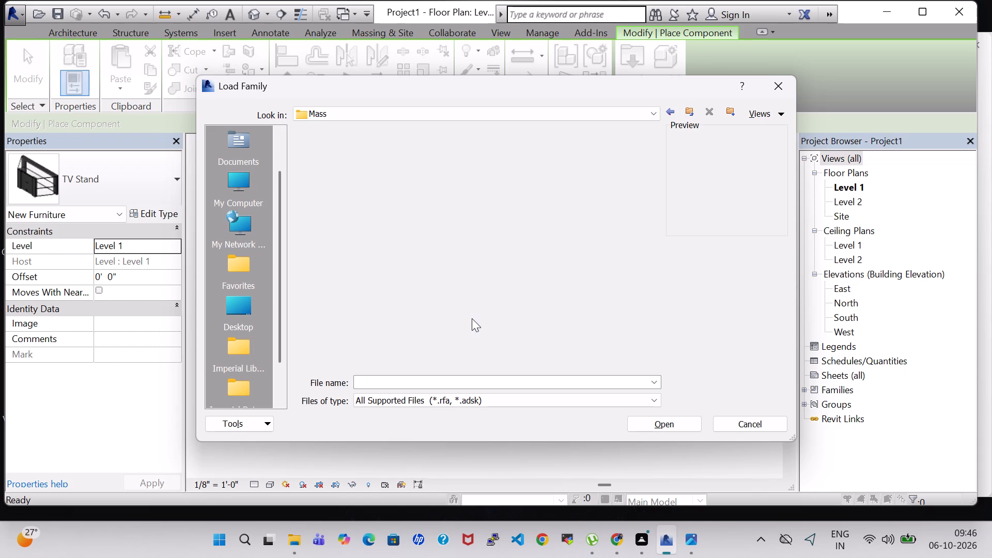
scroll(404, 273, down, 2)
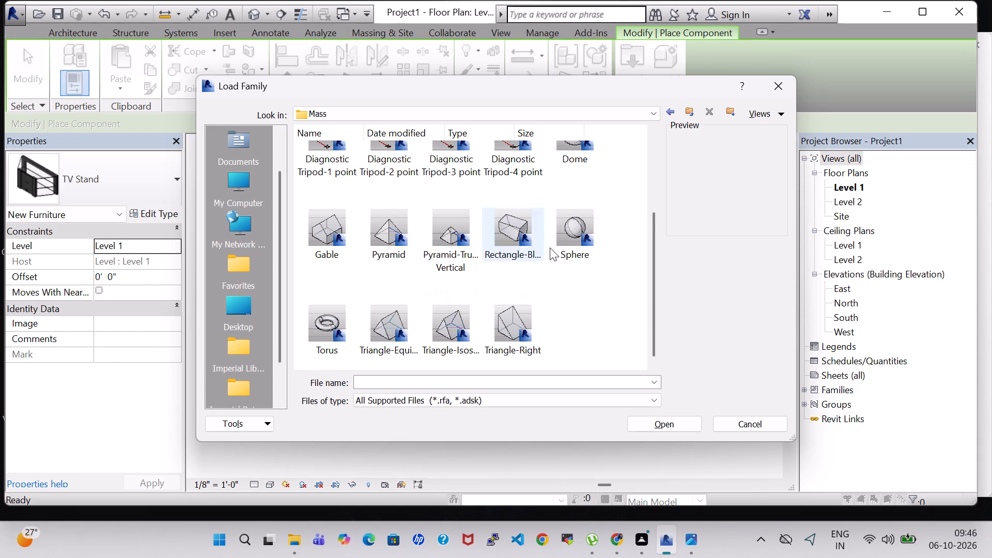
click(667, 114)
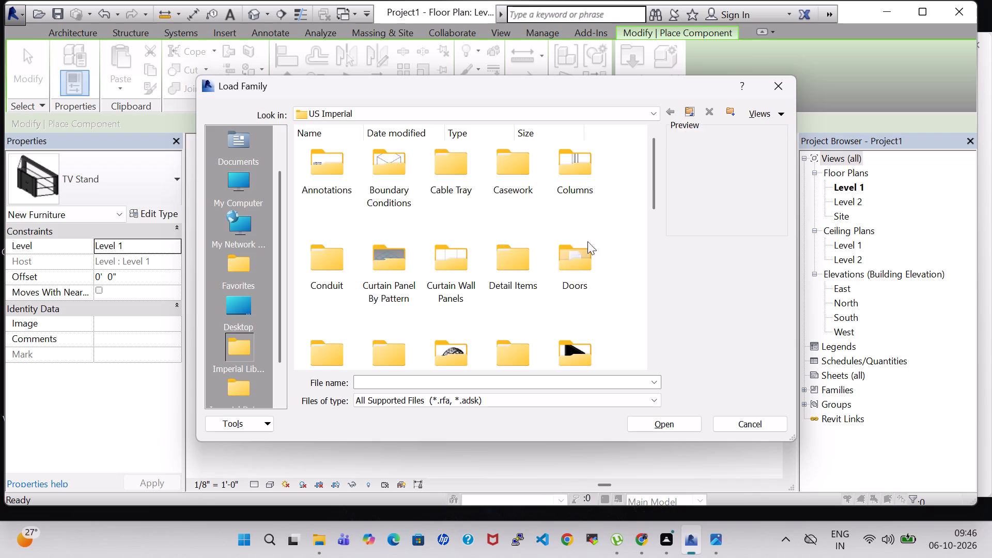
Examine the Mechanical library's Architectural folder, including Air-Side Components, its Air Terminals, and Water-Side Components.
scroll(525, 289, down, 2)
double_click(520, 187)
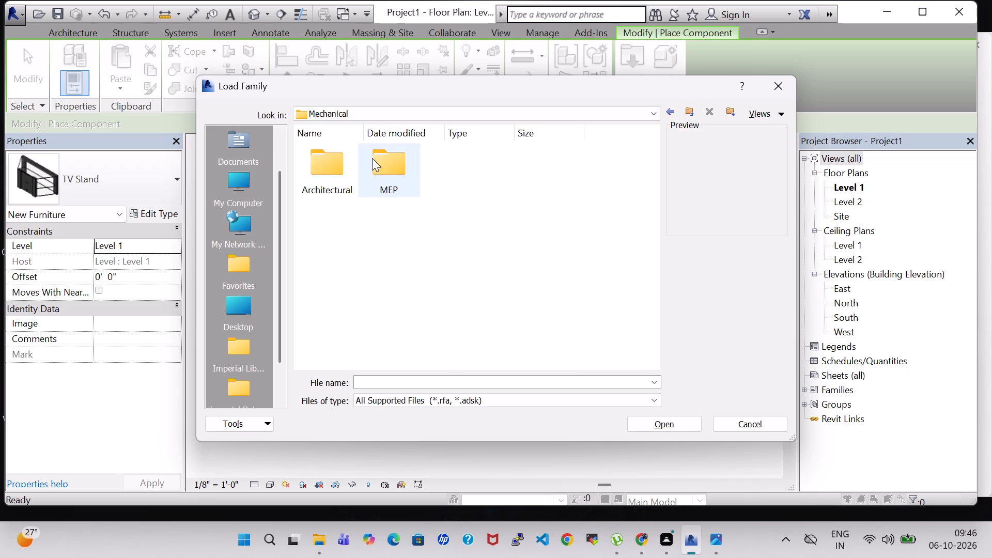
double_click(338, 159)
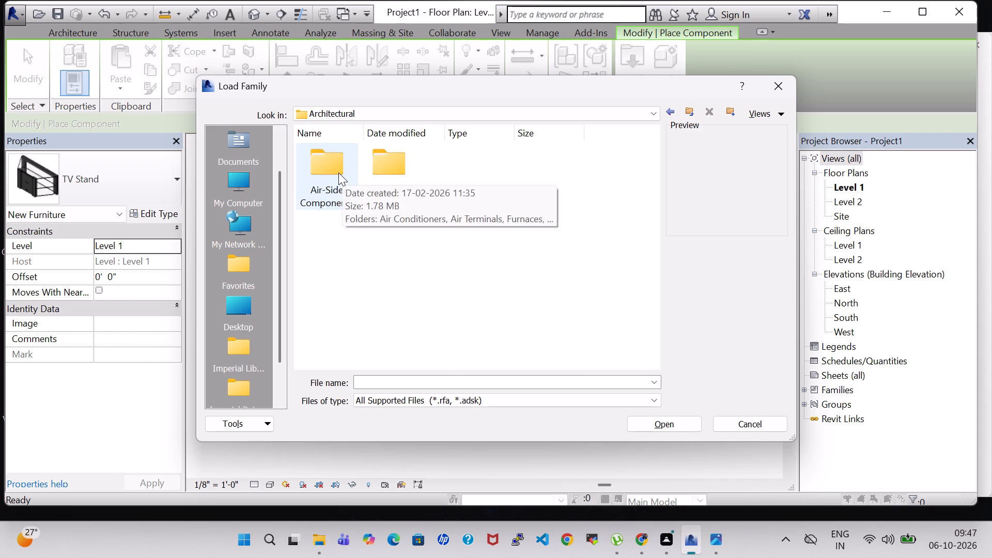
double_click(338, 173)
double_click(338, 173)
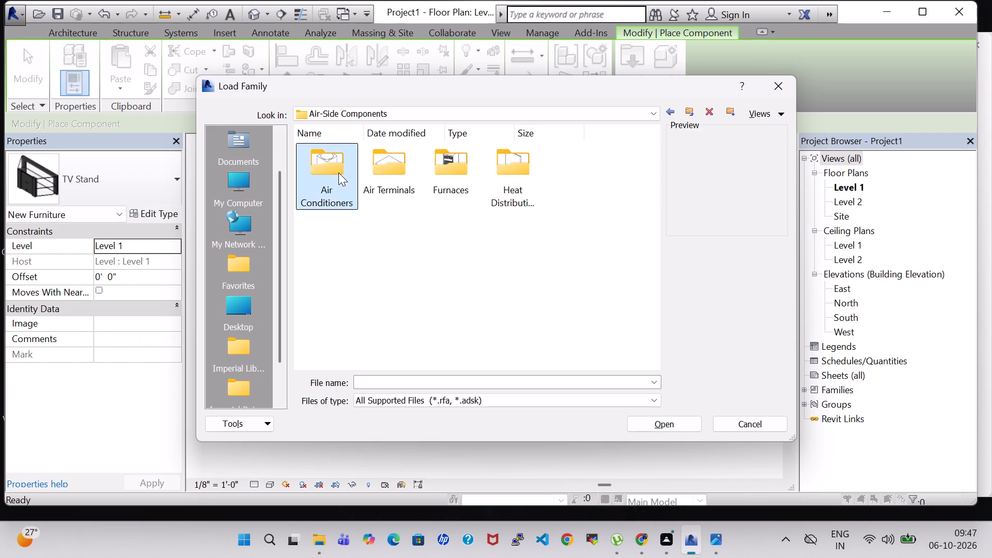
click(670, 106)
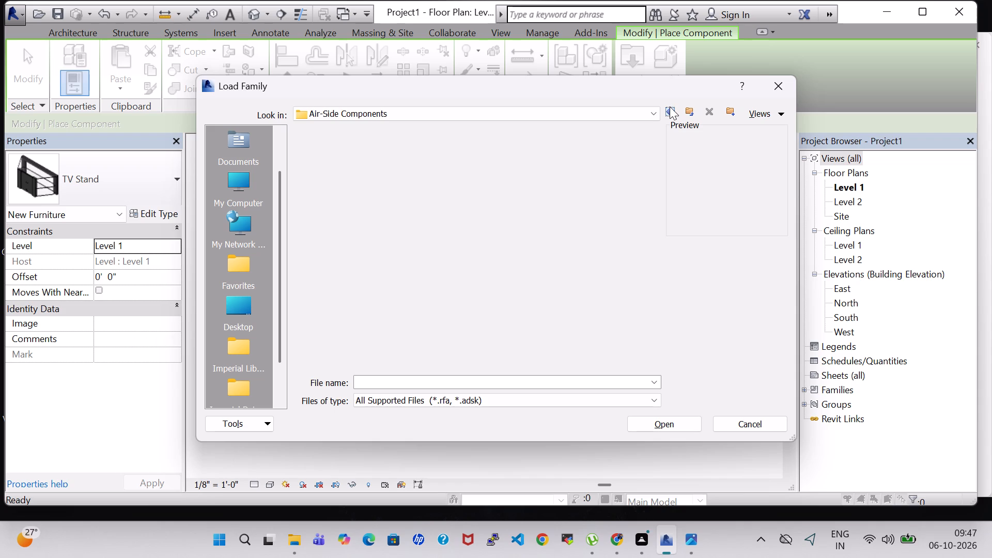
double_click(506, 174)
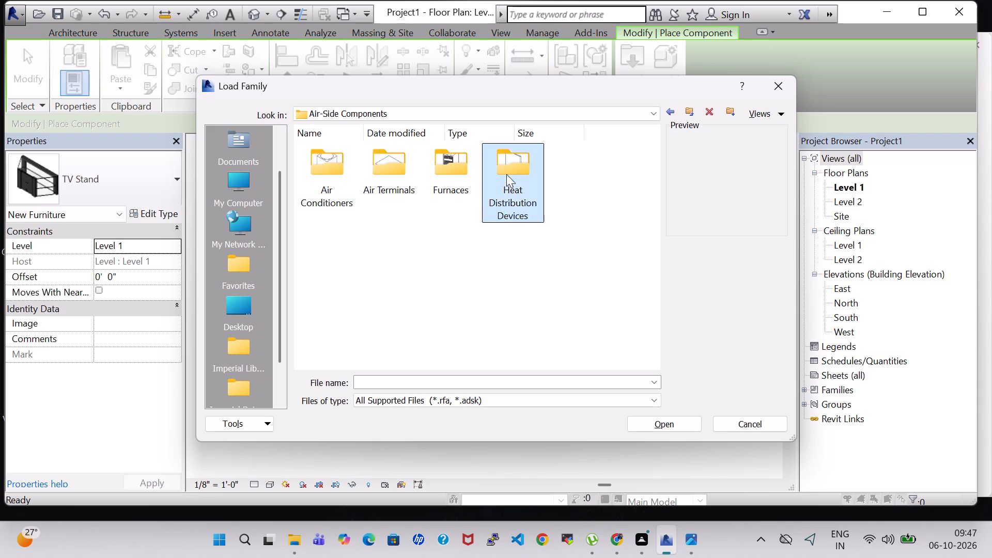
click(672, 106)
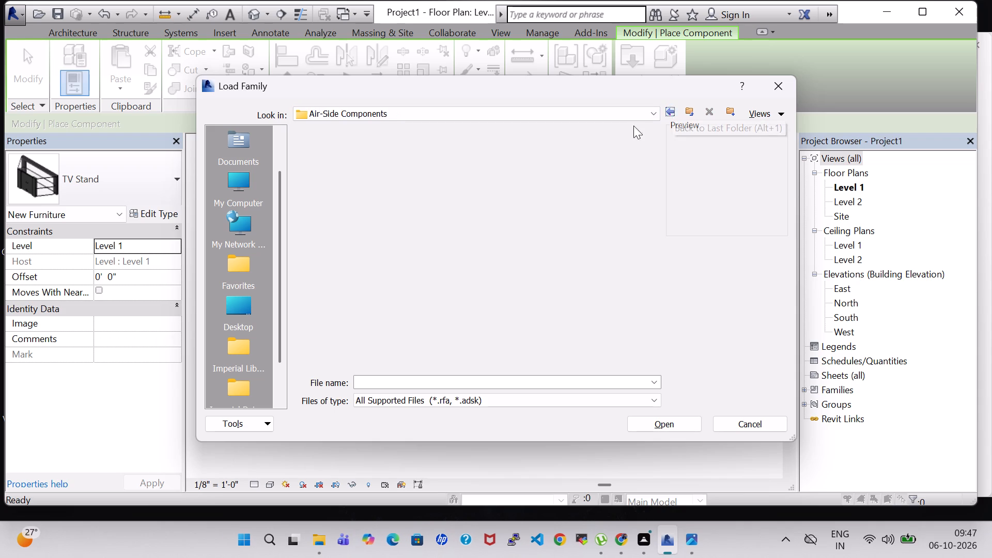
double_click(394, 173)
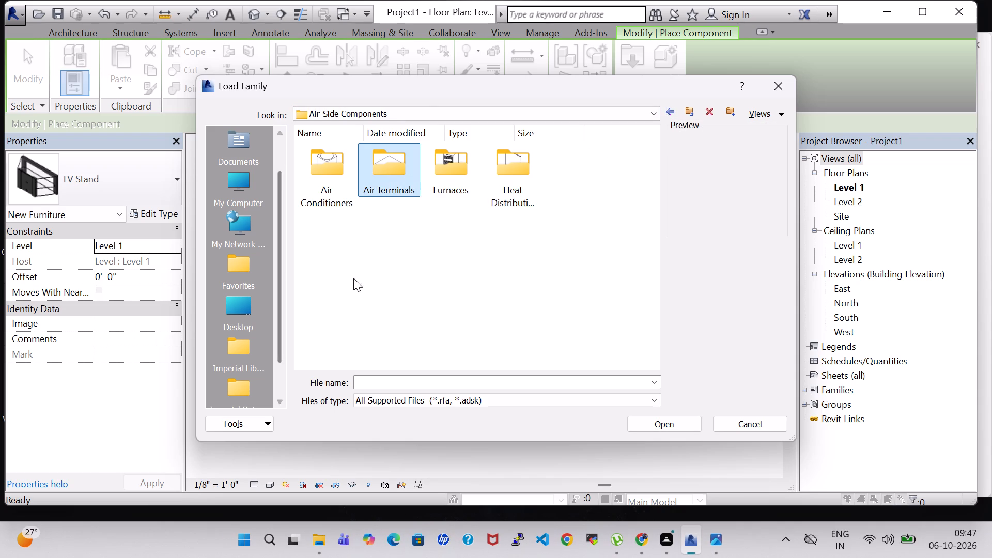
click(353, 278)
double_click(377, 189)
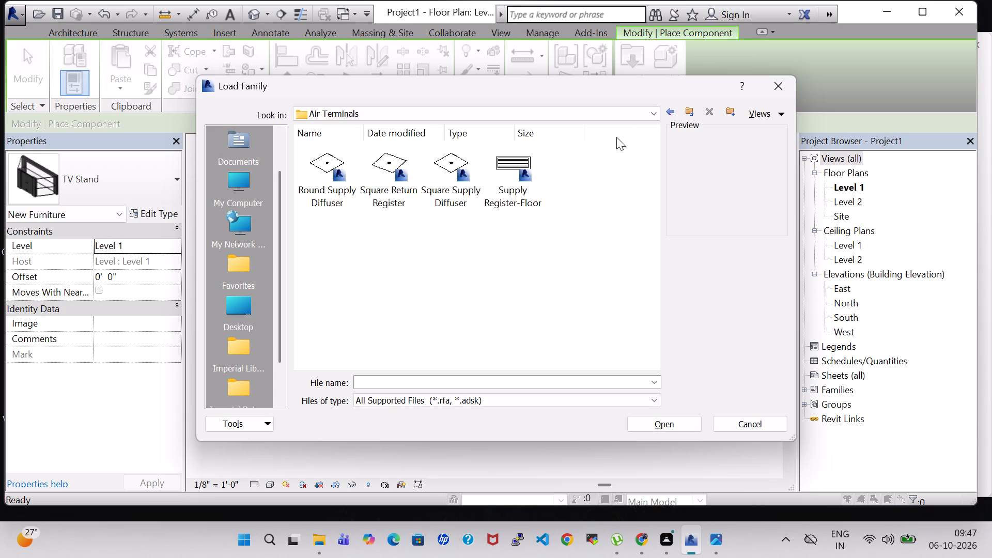
click(665, 112)
click(665, 112)
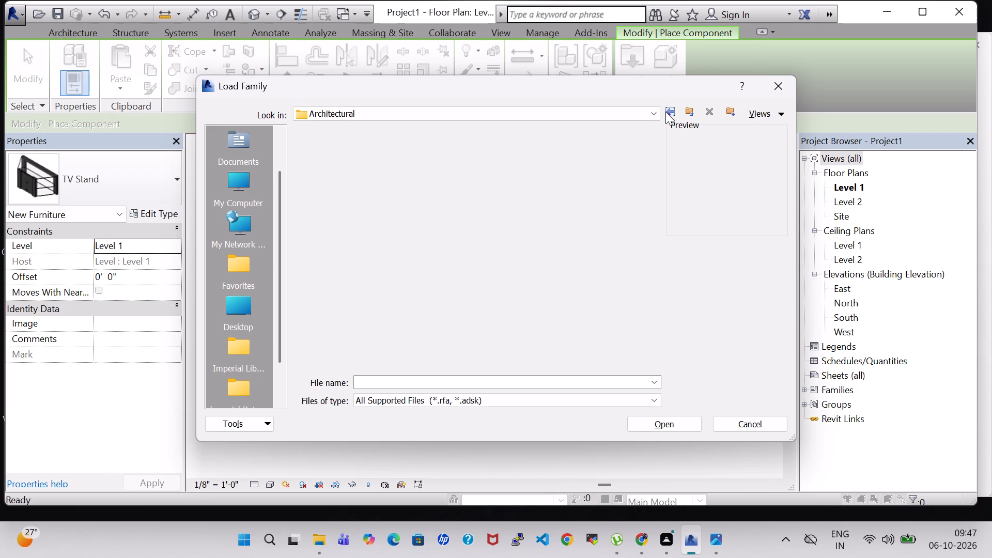
double_click(363, 176)
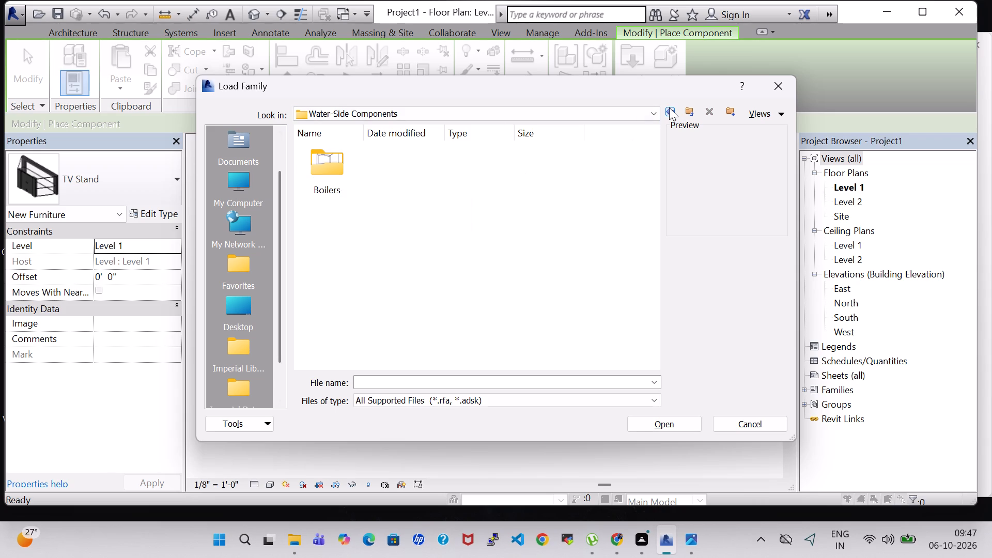
click(669, 107)
click(669, 107)
Examine the Mechanical library's MEP folder, including Water-Side Components, Air-Side Components, Connectors and General Components.
double_click(371, 174)
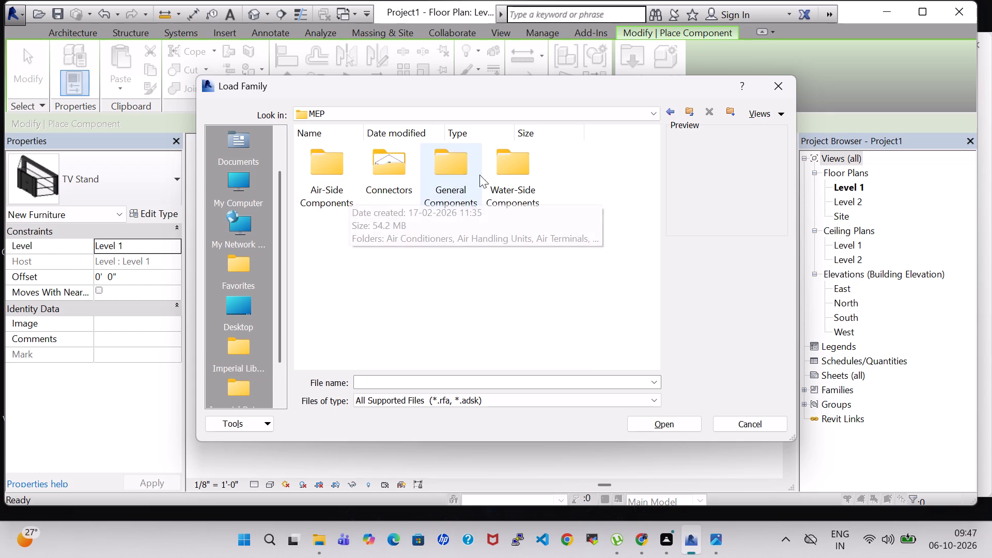
double_click(519, 184)
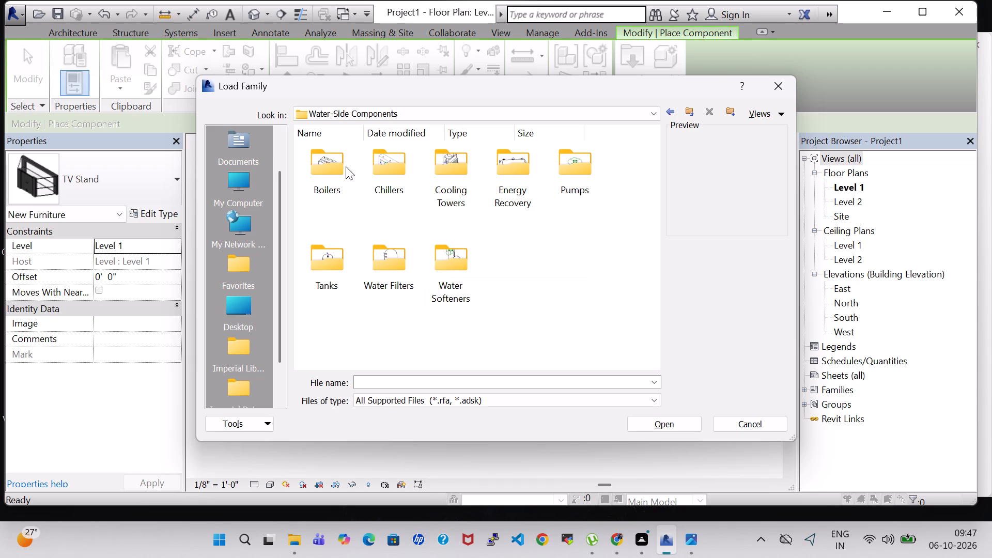
click(669, 107)
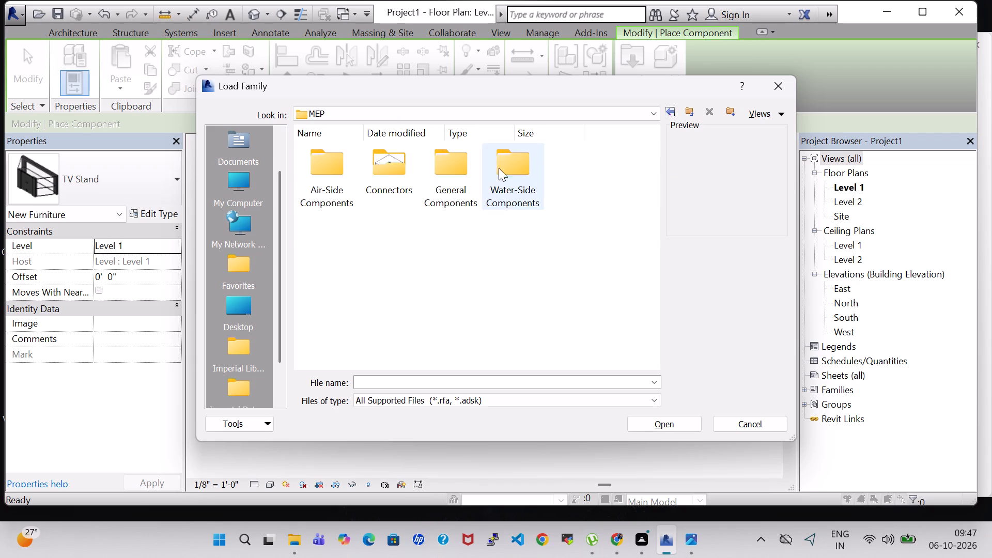
double_click(330, 168)
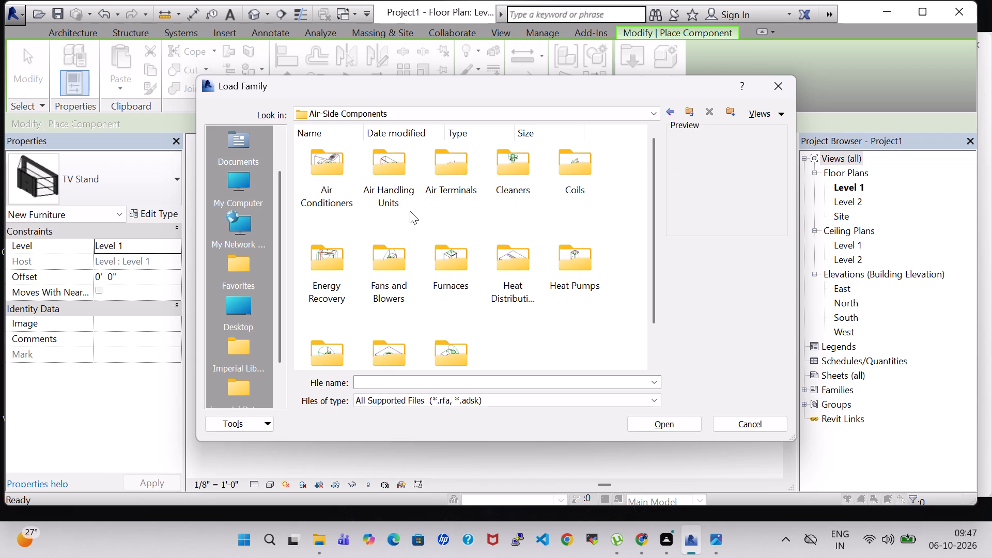
scroll(410, 211, down, 2)
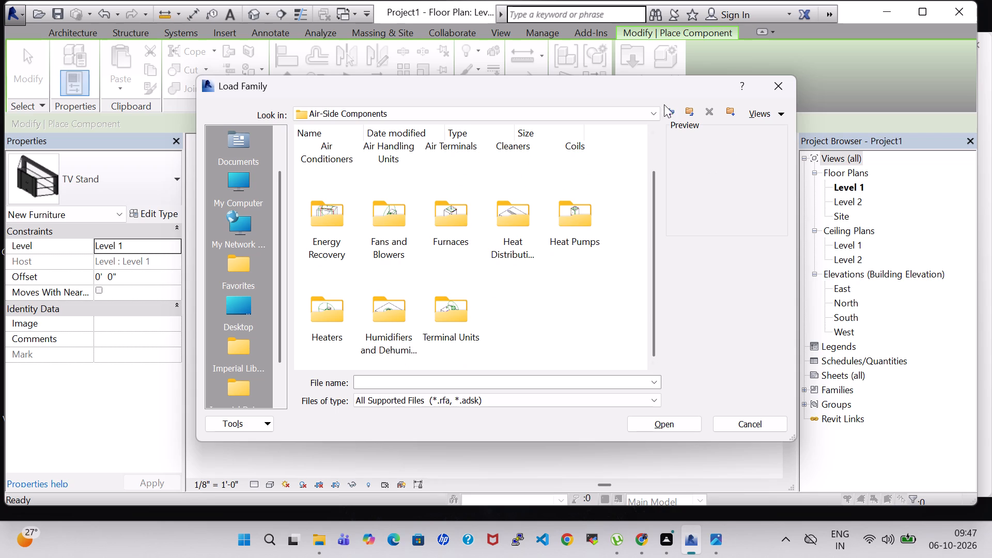
click(673, 114)
double_click(400, 183)
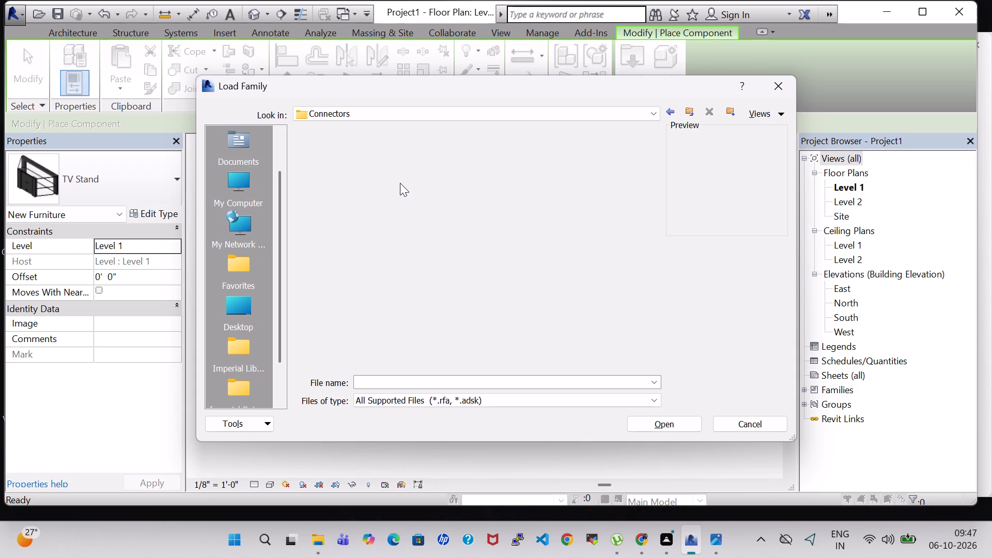
click(667, 113)
double_click(460, 171)
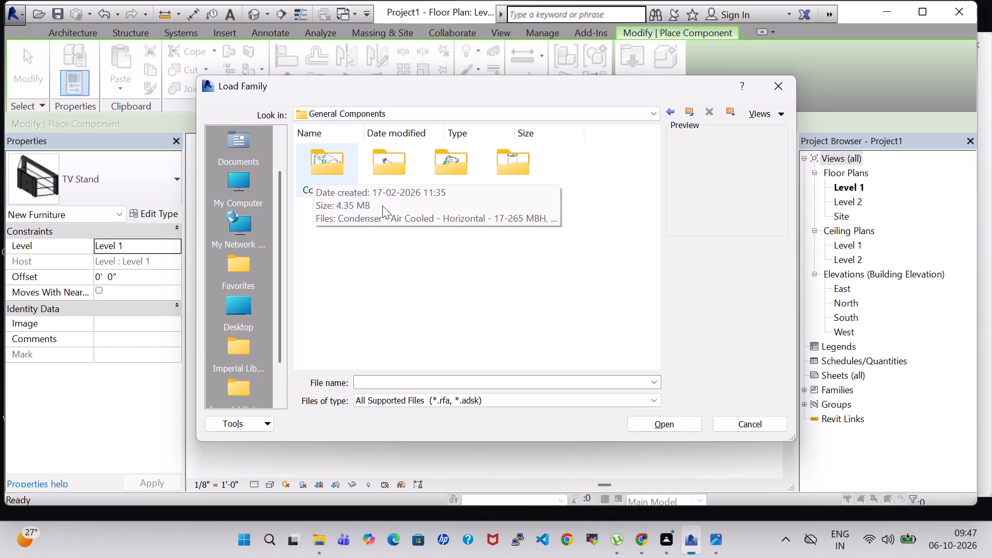
click(671, 111)
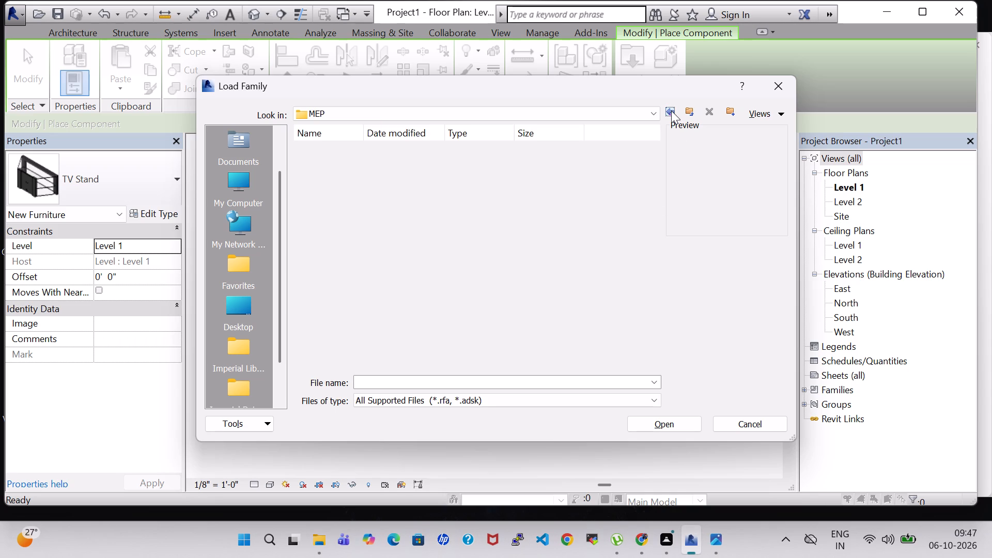
click(671, 111)
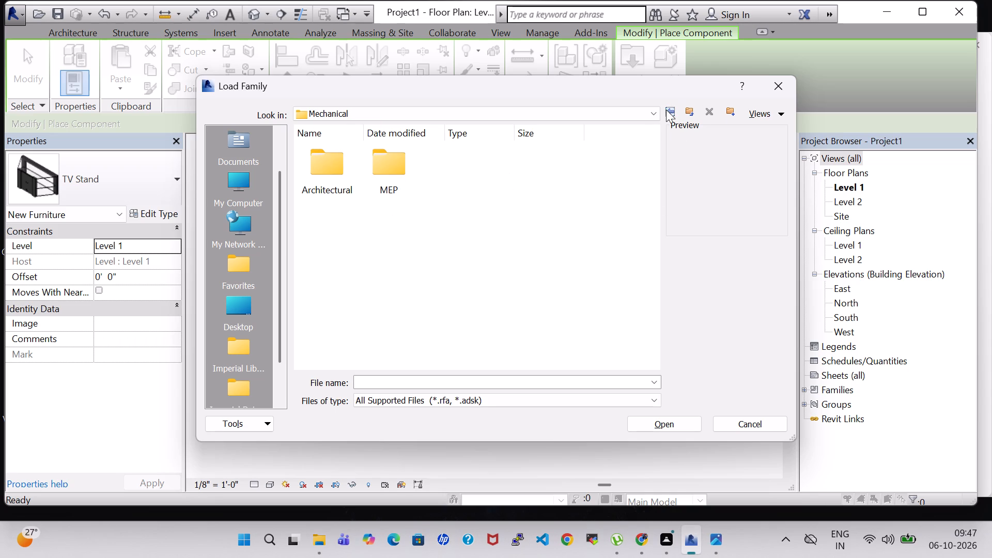
click(674, 108)
Check the Openings and Planting folders of the US Imperial library for a suitable family.
scroll(478, 246, down, 1)
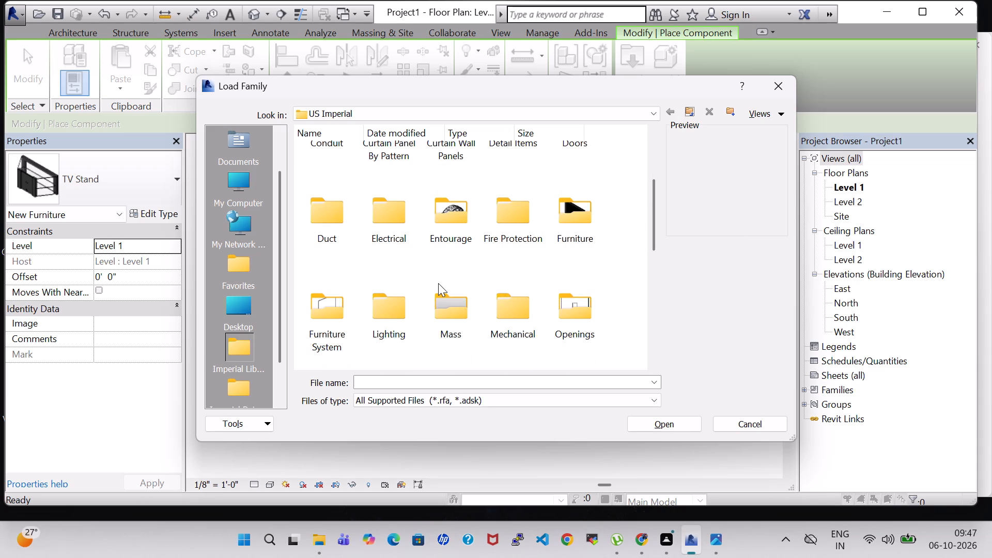
click(581, 324)
click(581, 320)
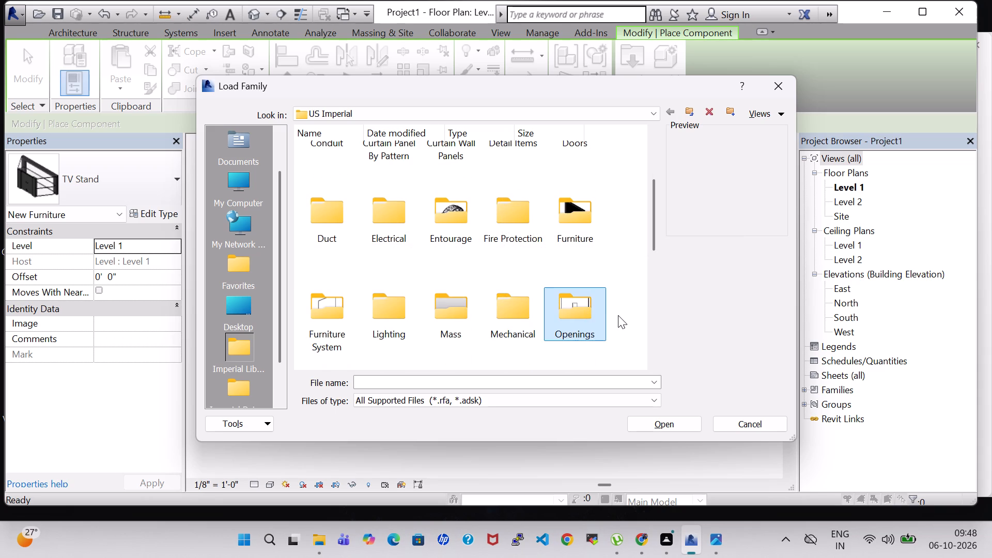
scroll(619, 316, down, 1)
double_click(583, 184)
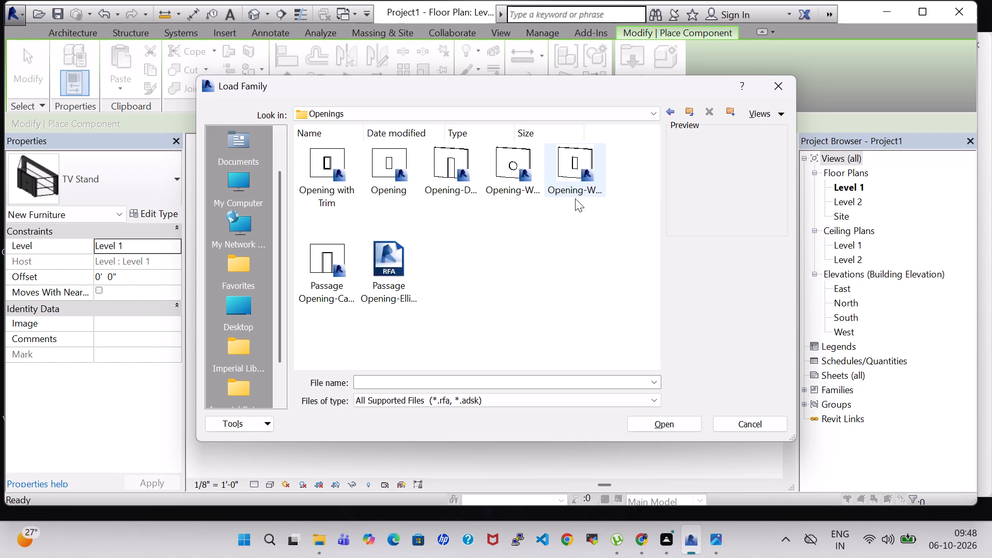
click(667, 112)
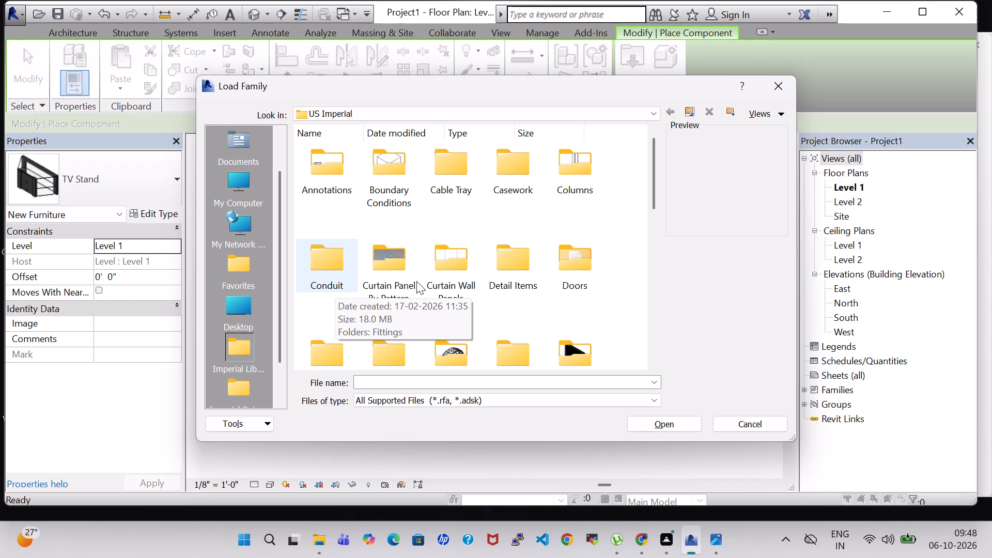
scroll(469, 290, down, 1)
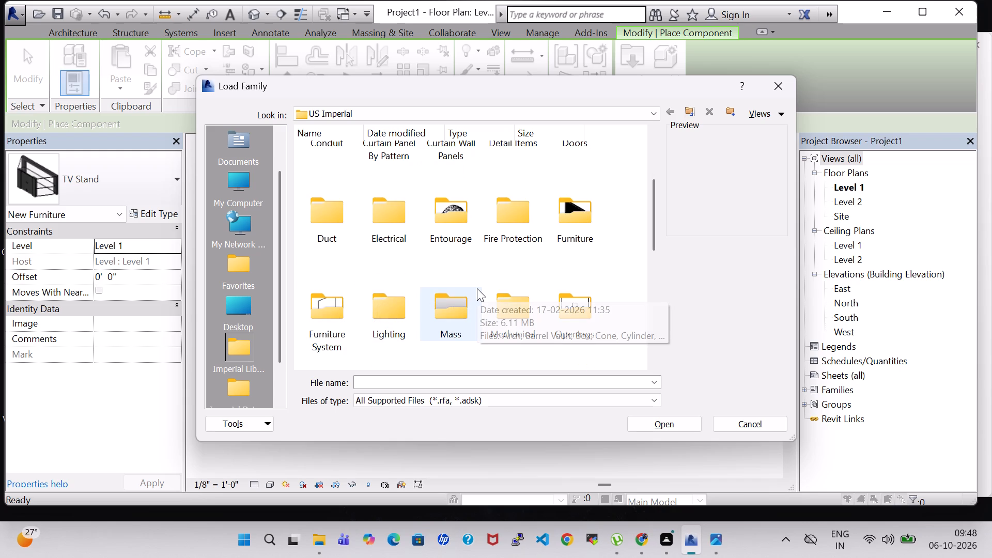
scroll(477, 289, down, 1)
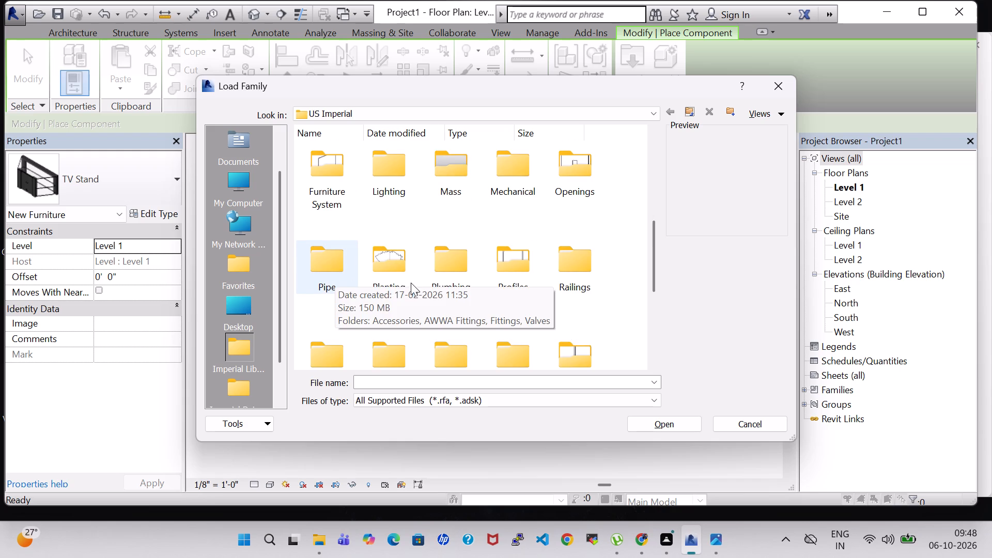
double_click(406, 264)
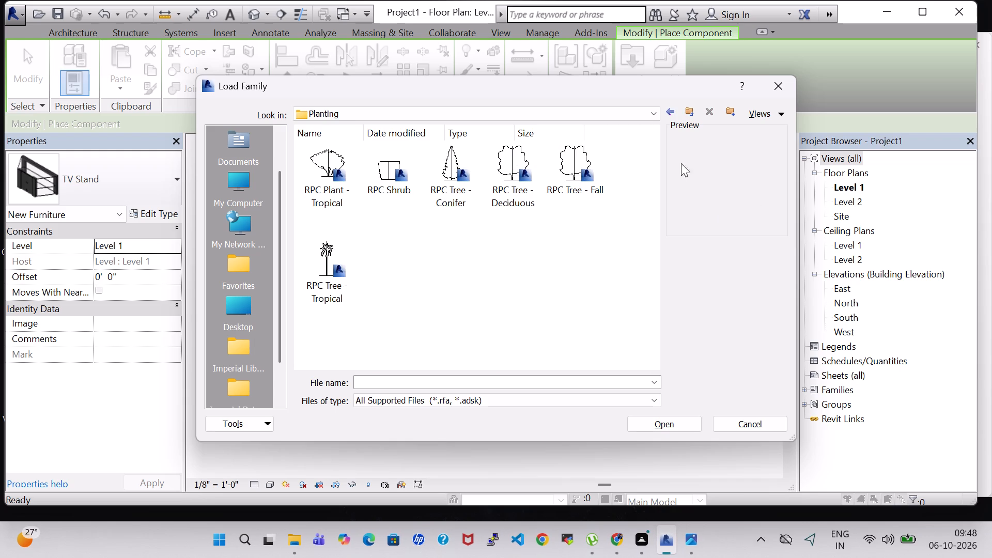
click(671, 114)
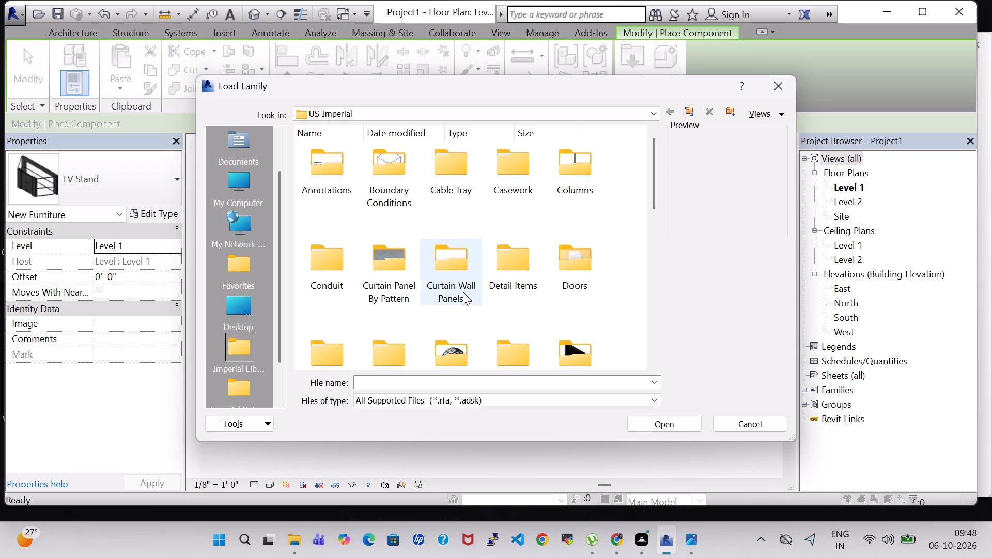
Examine the Lighting library's MEP folder, including its Internal fixtures, and its Architectural folder for a suitable family.
scroll(469, 297, down, 1)
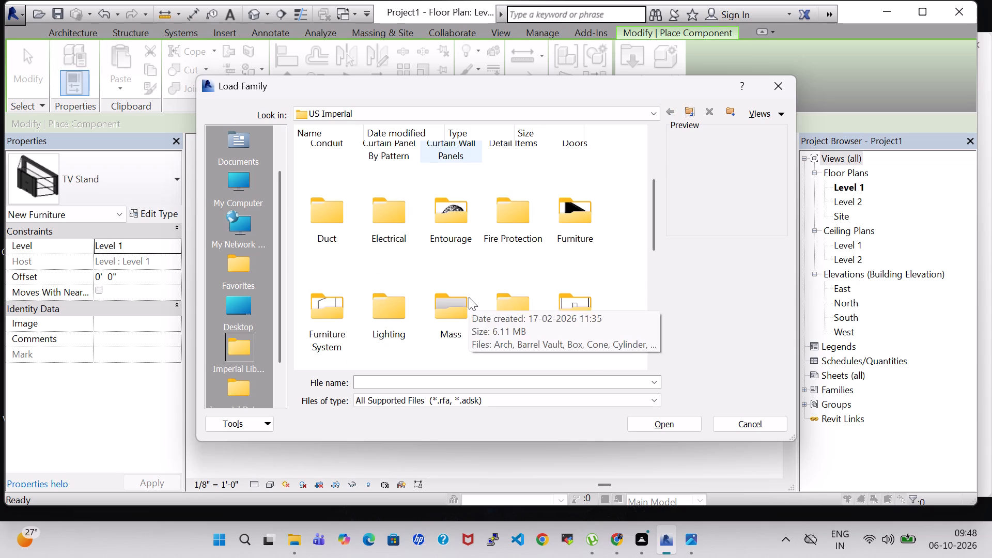
scroll(469, 297, down, 1)
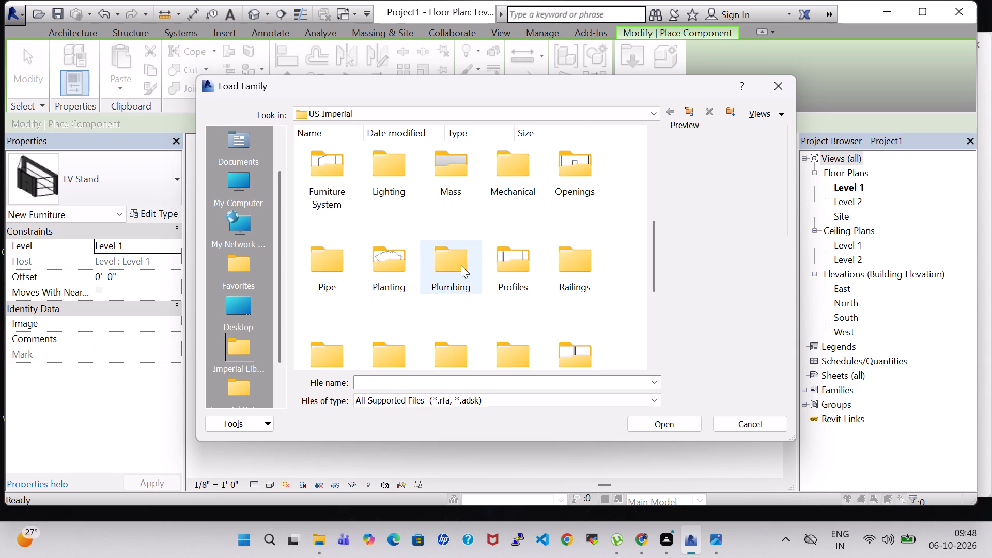
double_click(393, 183)
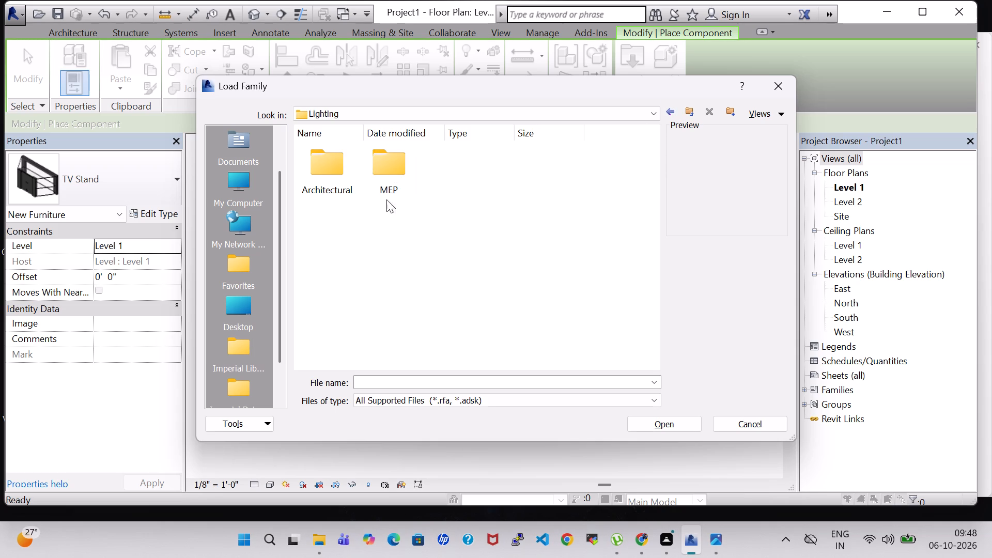
double_click(399, 177)
double_click(391, 171)
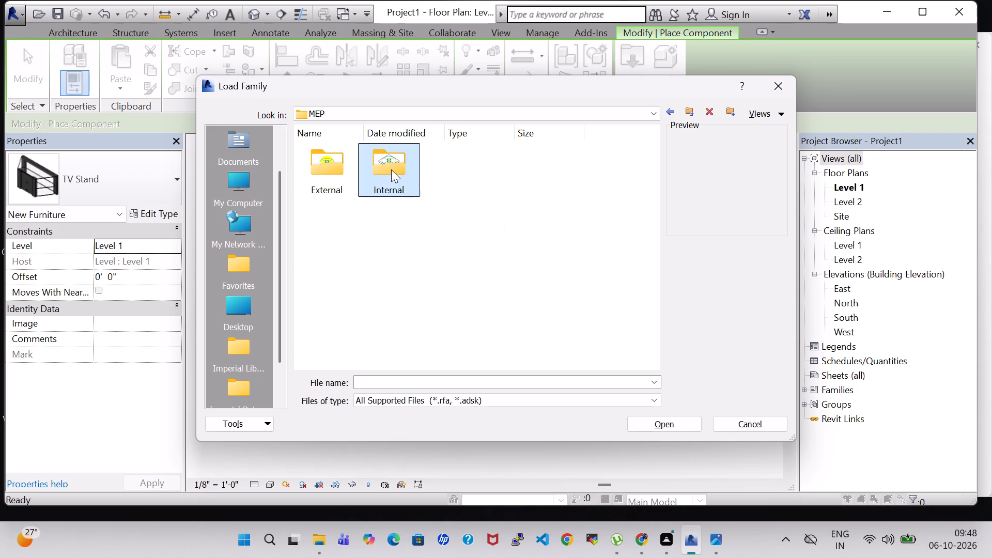
click(443, 265)
click(391, 173)
click(391, 168)
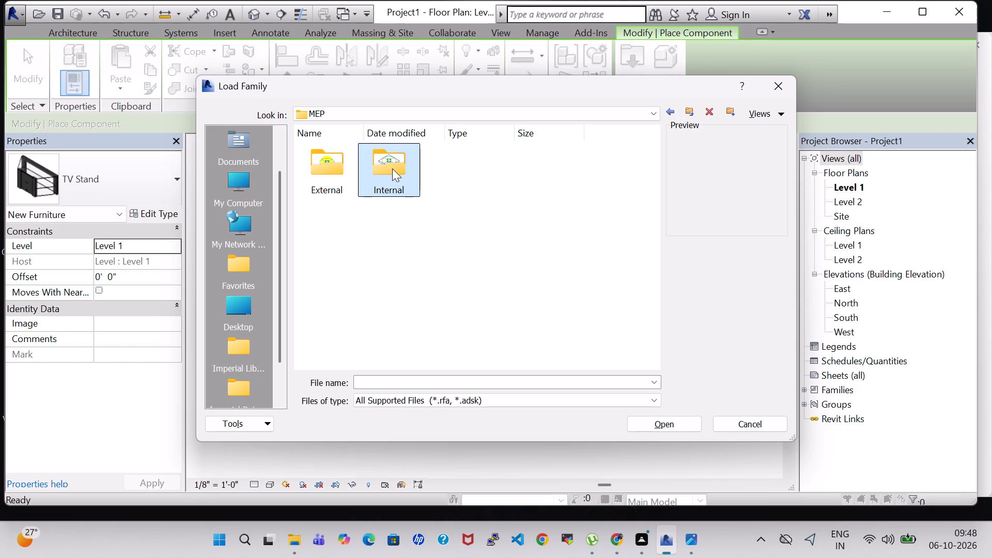
double_click(392, 168)
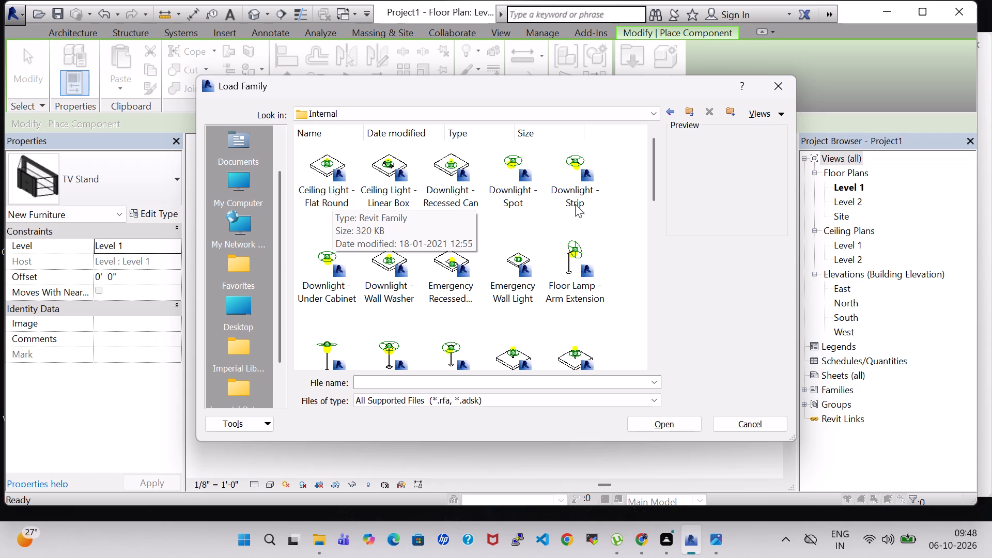
click(669, 113)
click(669, 113)
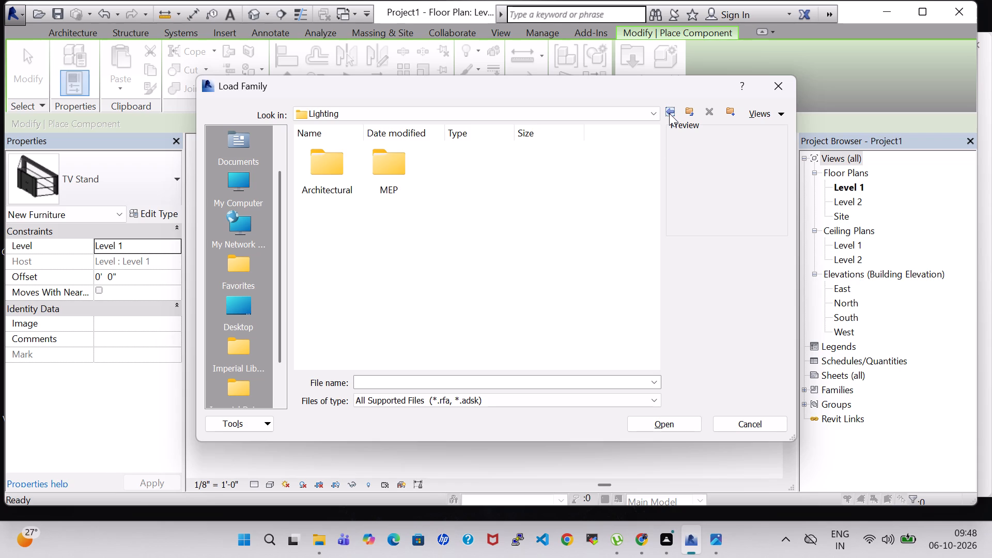
double_click(329, 161)
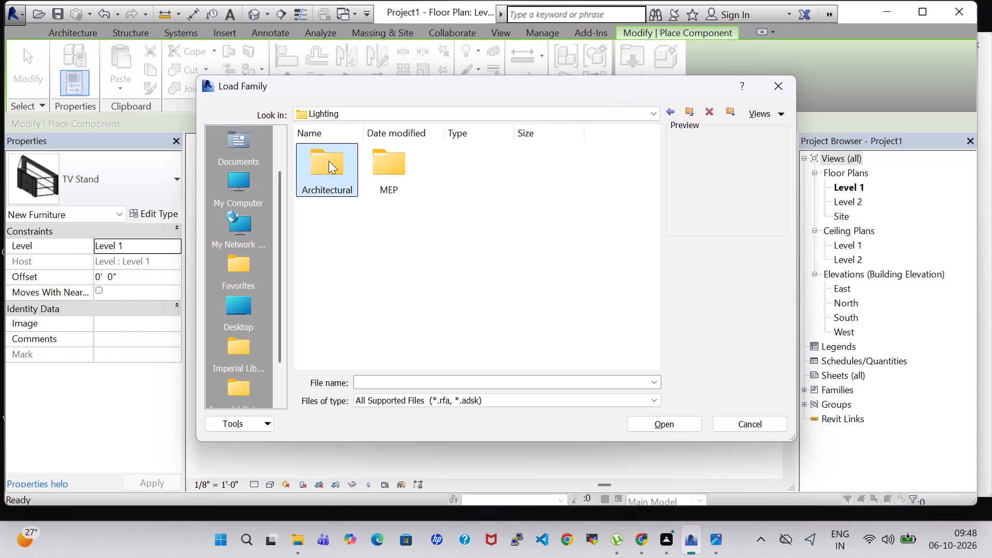
click(671, 110)
click(671, 110)
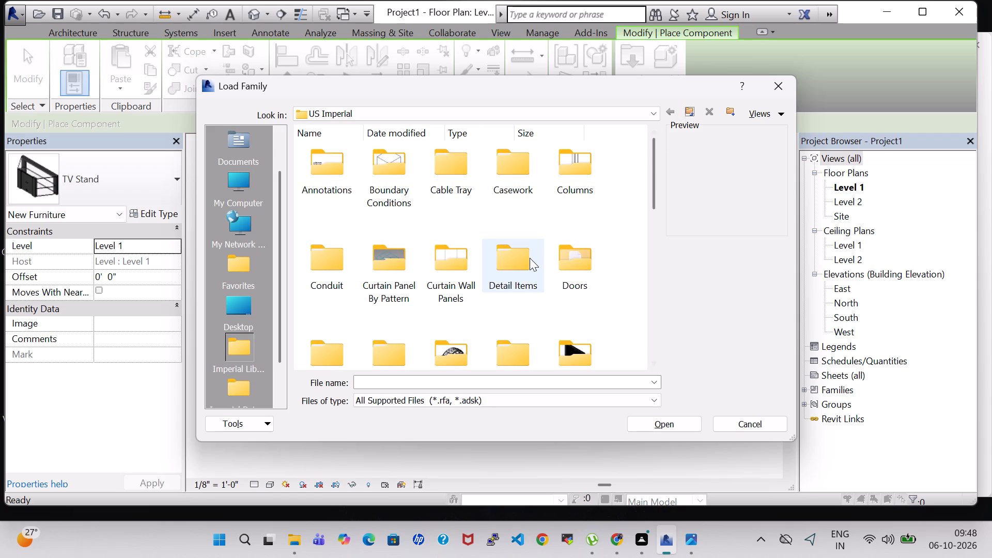
Check the Profiles folder of the US Imperial library, including its Stairs subfolder, for a suitable family.
scroll(530, 258, down, 1)
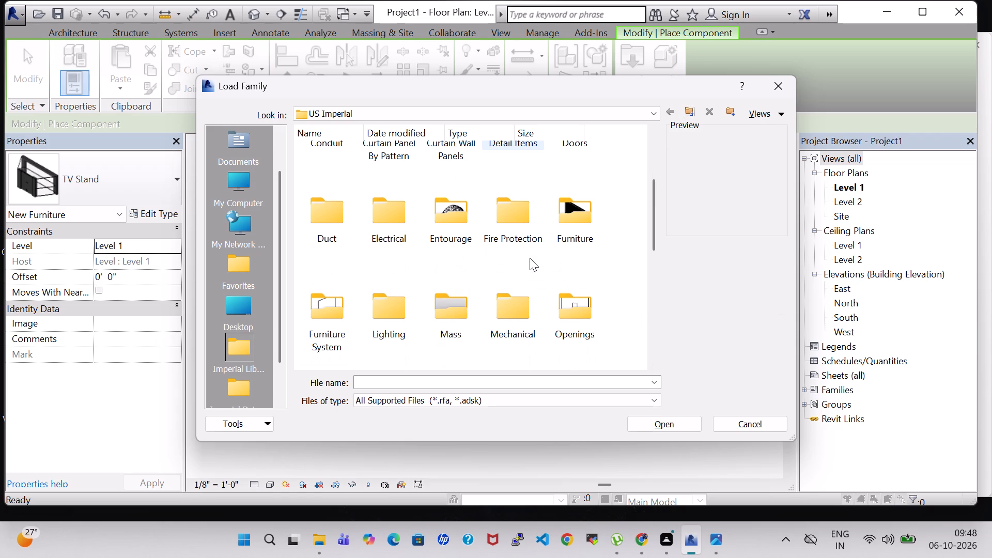
scroll(530, 258, down, 2)
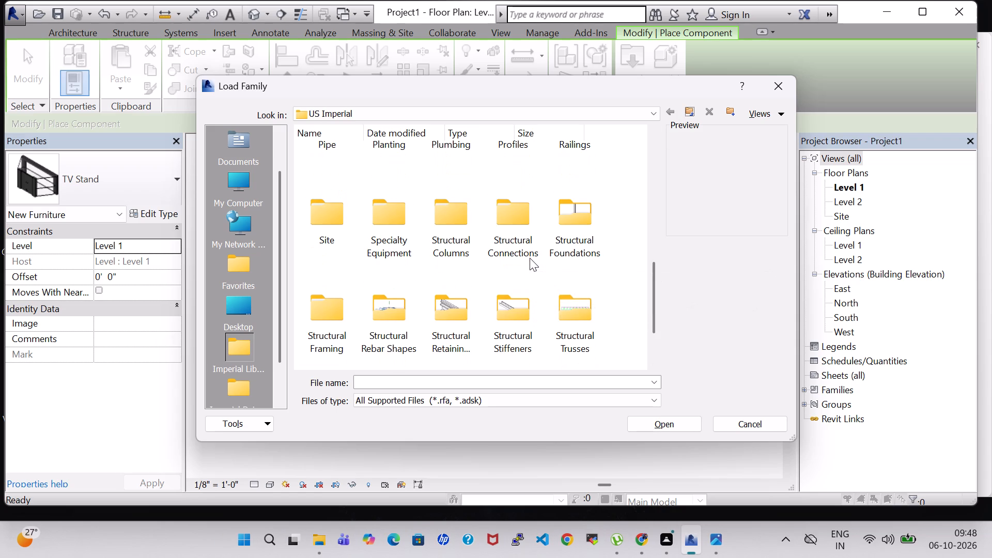
double_click(524, 149)
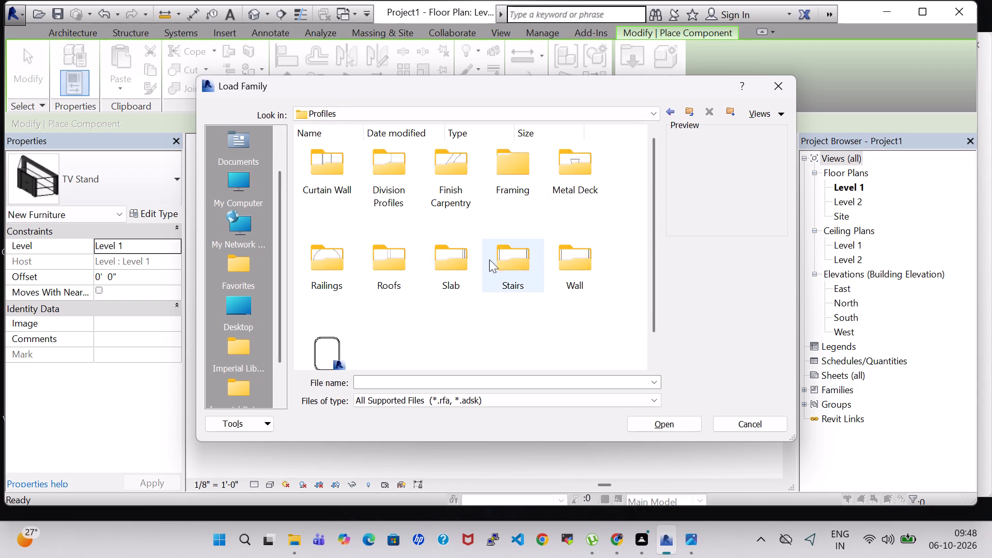
double_click(537, 263)
click(492, 339)
double_click(513, 254)
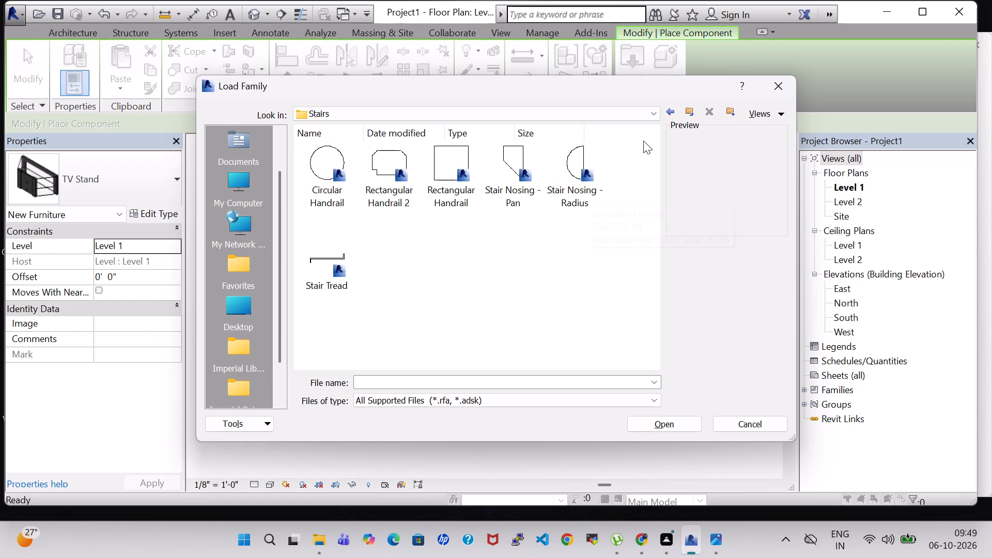
click(670, 112)
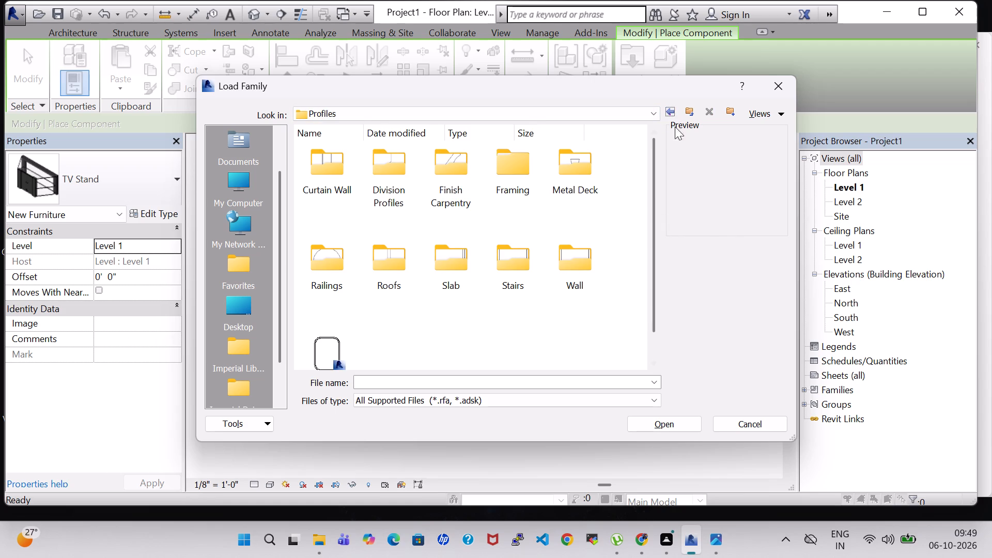
click(671, 109)
Examine the Plumbing library's Architectural folder, including its Equipment and Fixtures subfolders, for a suitable family.
scroll(605, 298, down, 1)
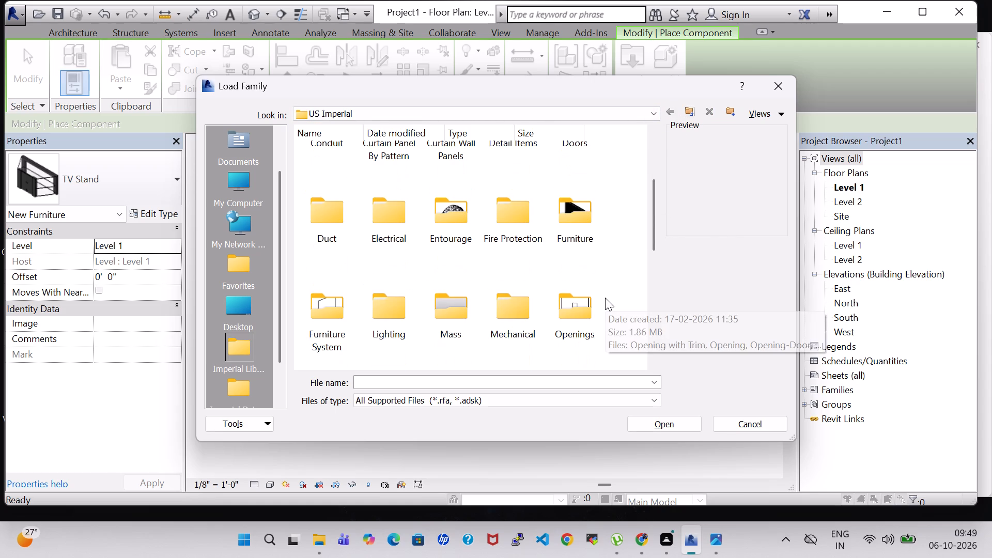
scroll(605, 298, down, 3)
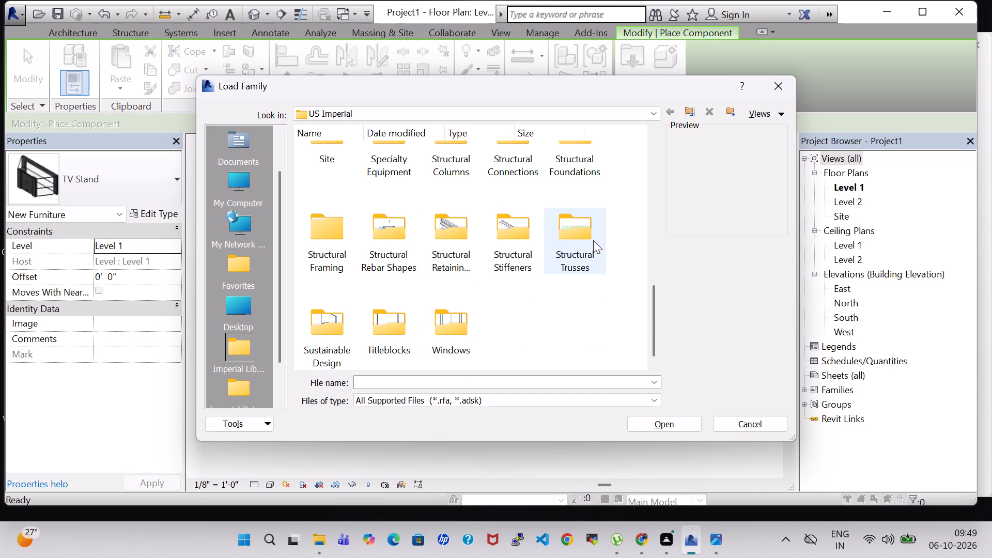
scroll(593, 240, up, 1)
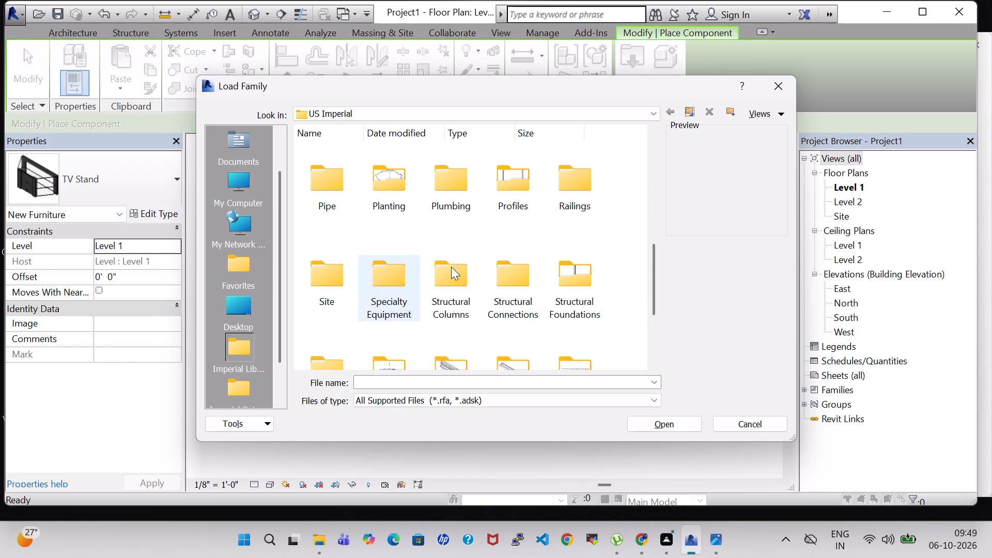
double_click(456, 194)
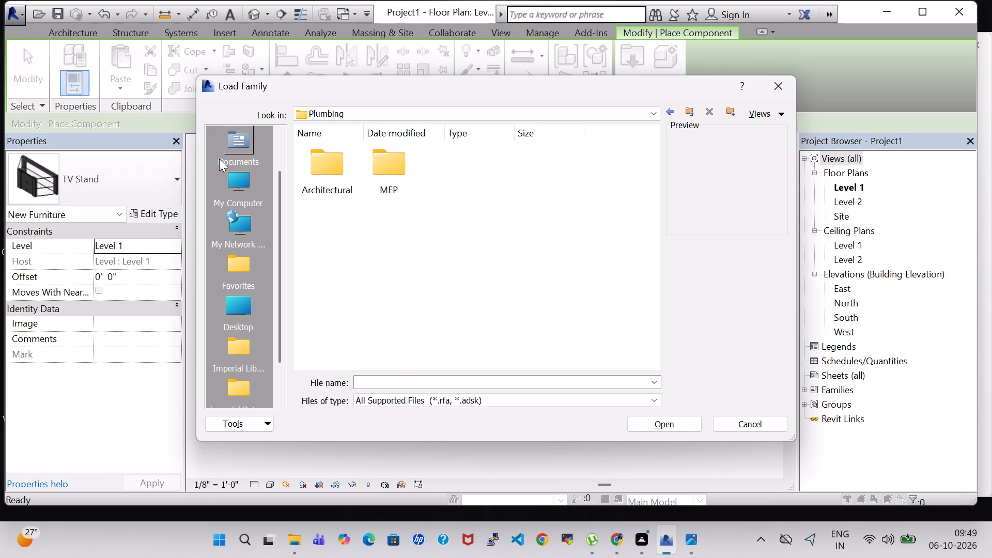
double_click(352, 177)
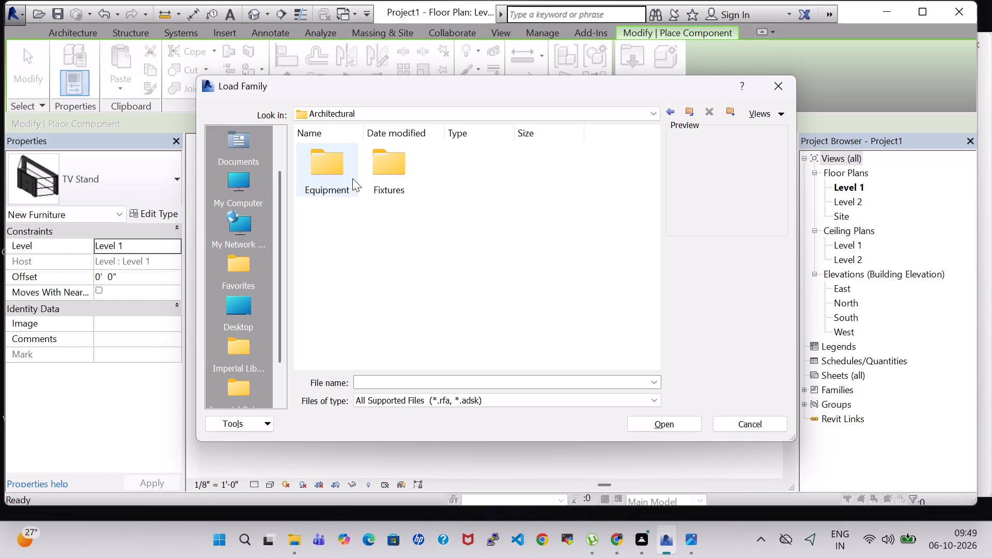
double_click(352, 178)
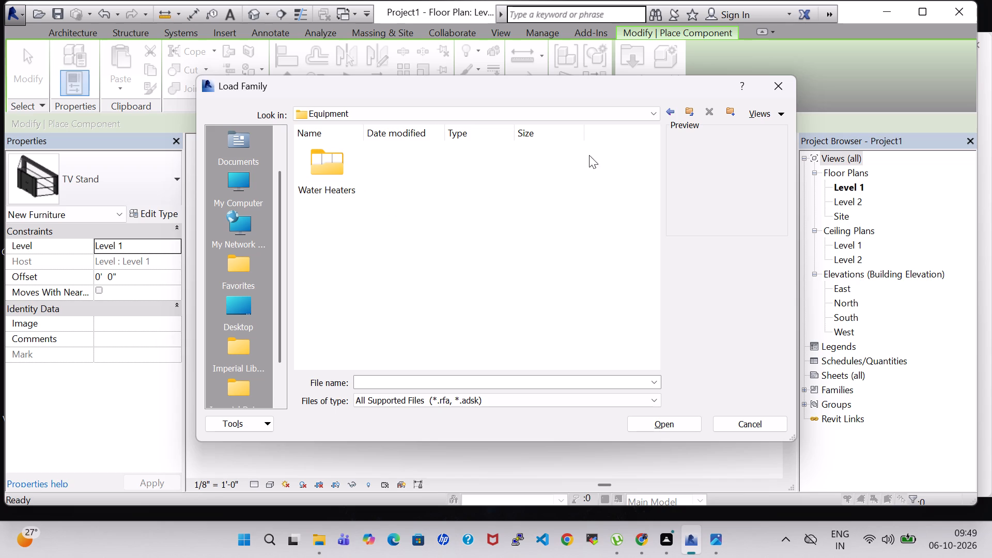
click(667, 111)
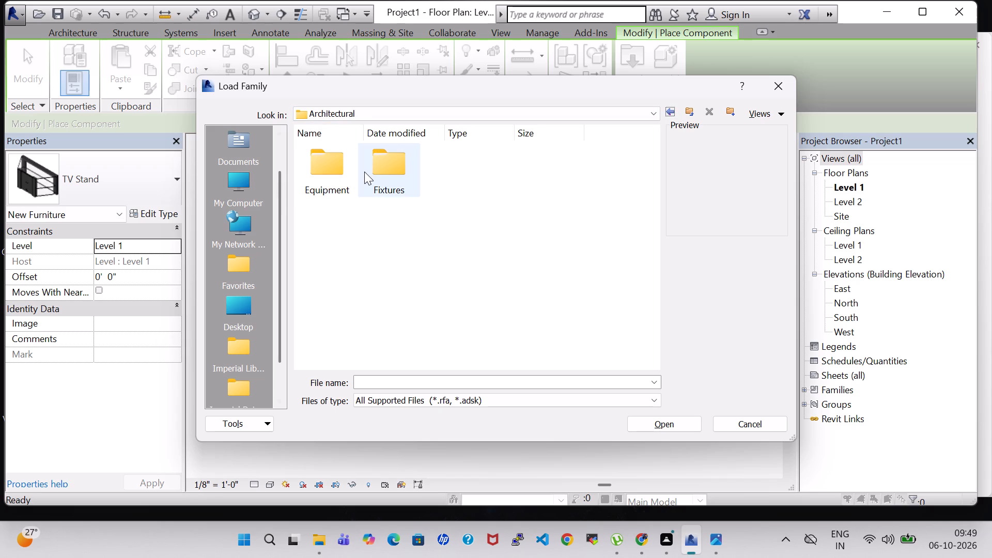
double_click(364, 172)
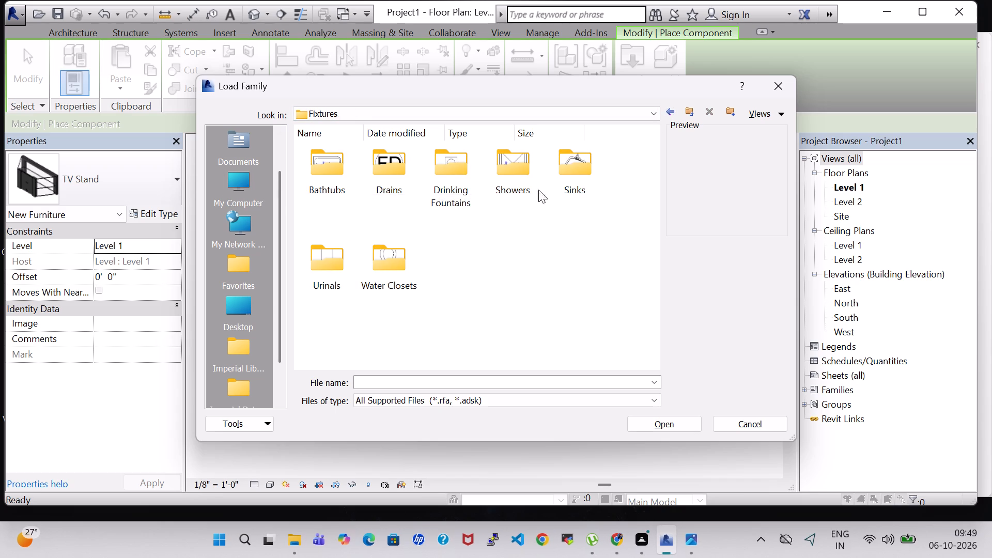
click(665, 112)
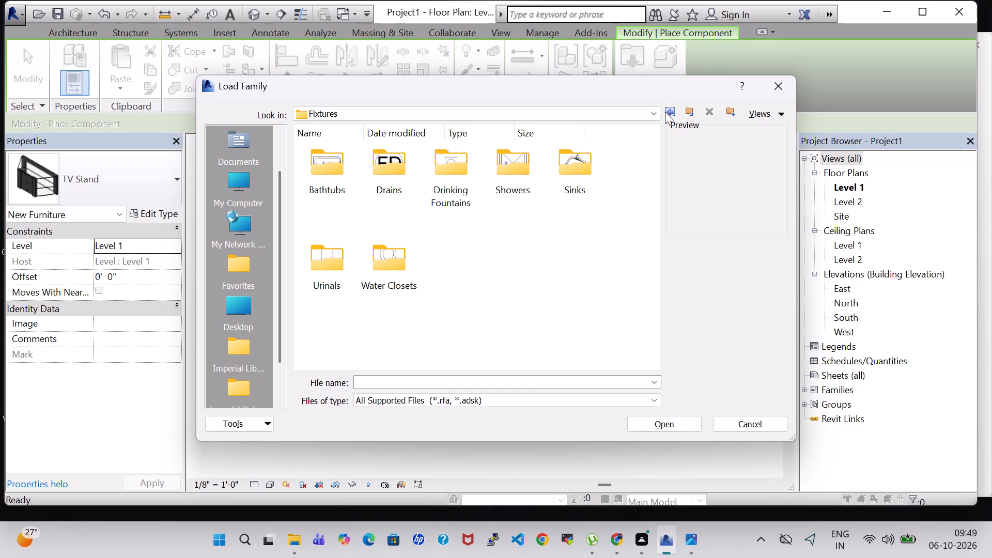
click(665, 112)
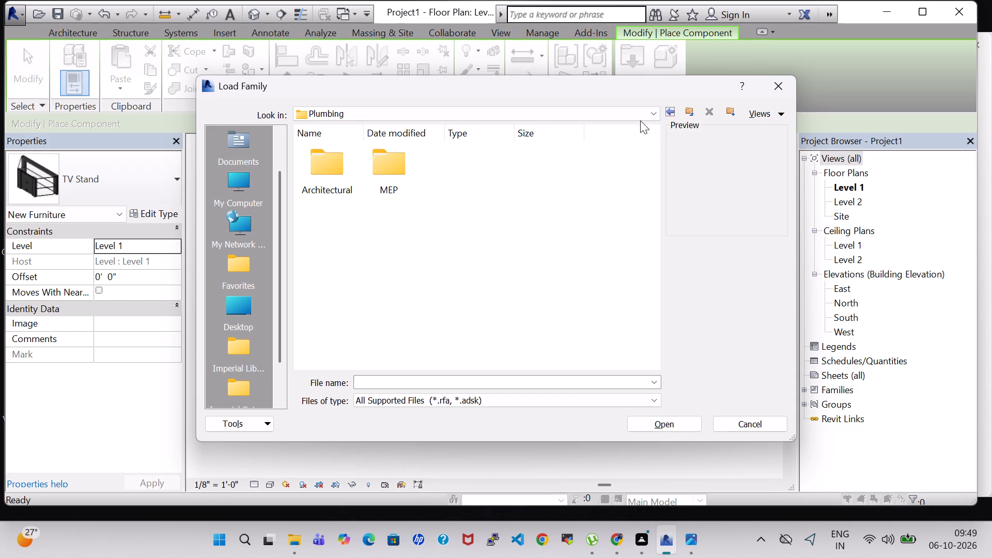
click(668, 108)
Look through the US Imperial library folders and the Furniture library's Tables subfolder for a suitable family.
click(432, 284)
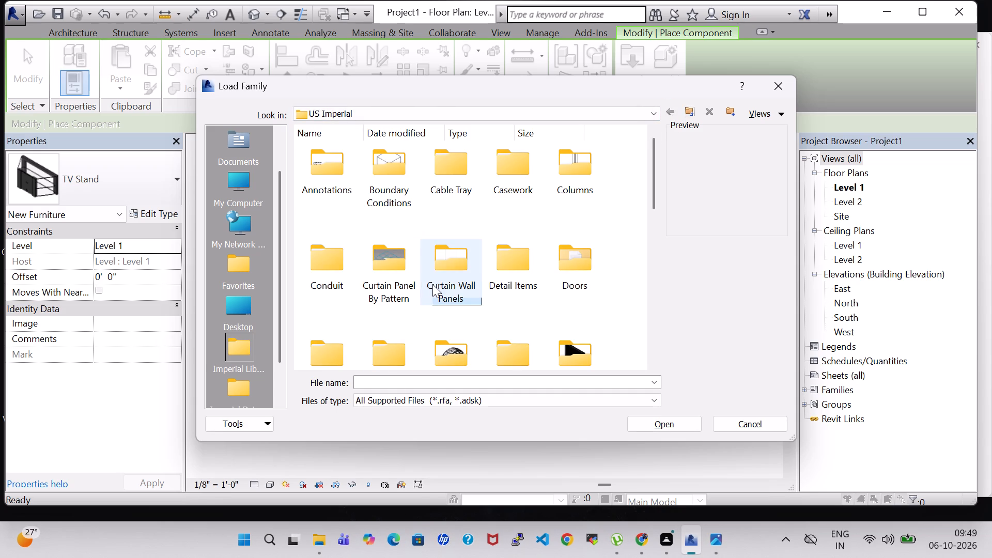
text(kk)
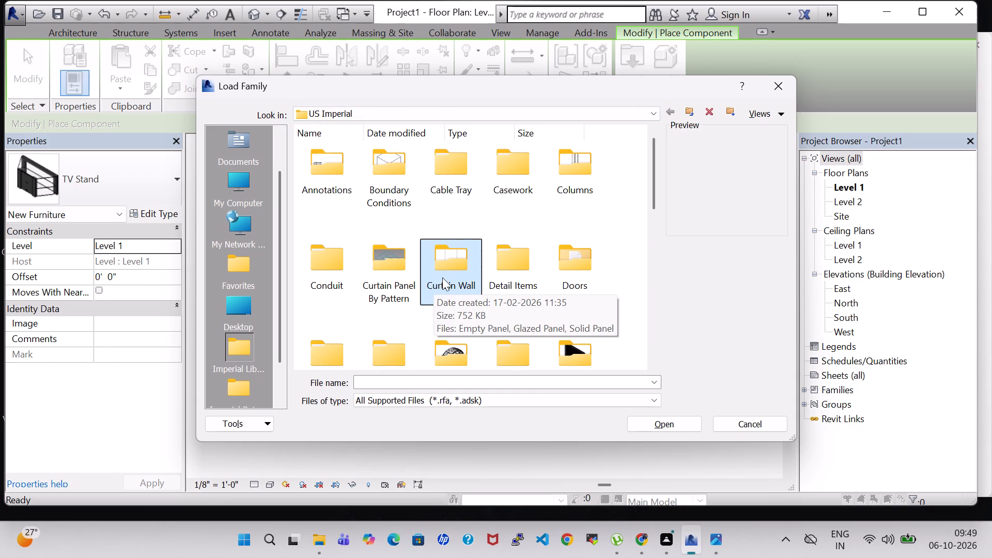
click(448, 275)
key(k)
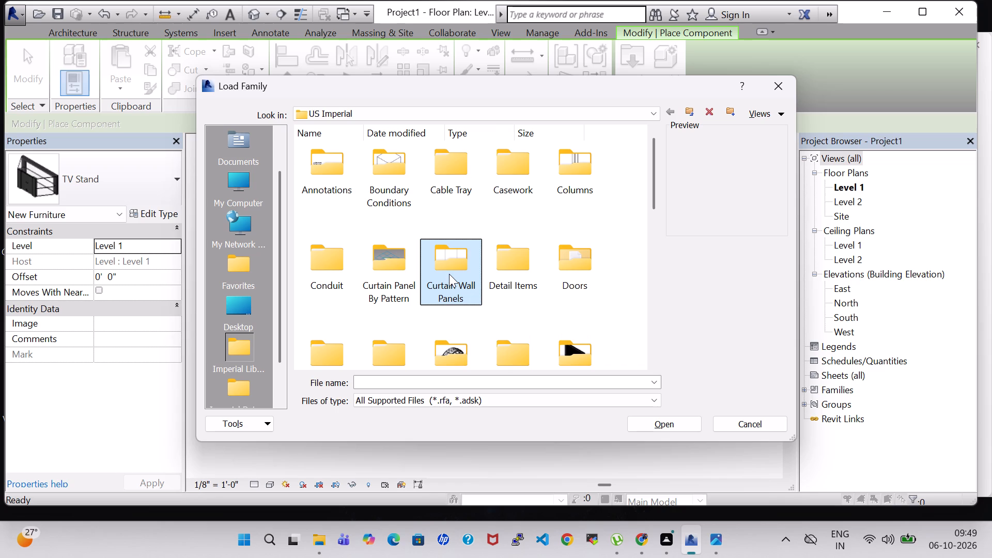
scroll(459, 275, down, 1)
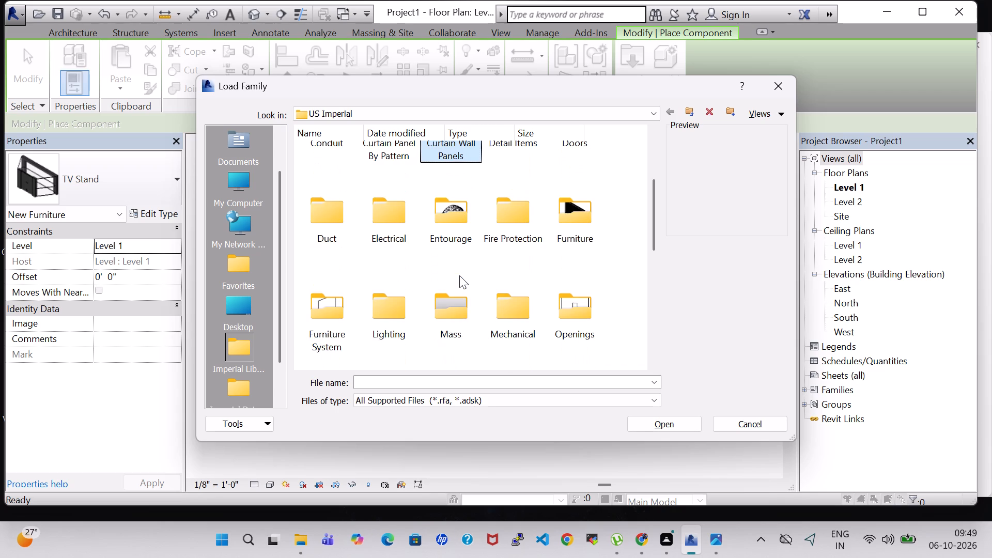
scroll(459, 275, down, 1)
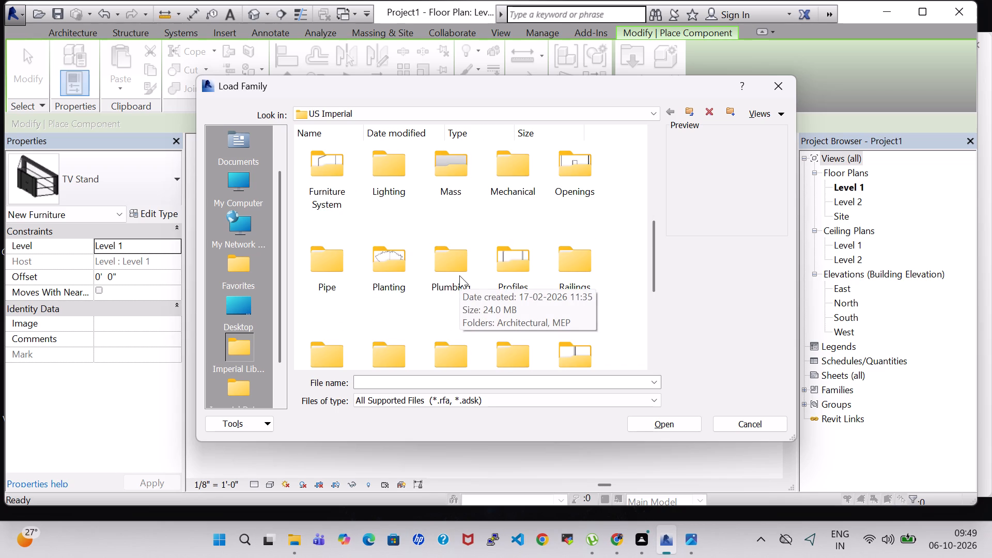
scroll(491, 271, down, 1)
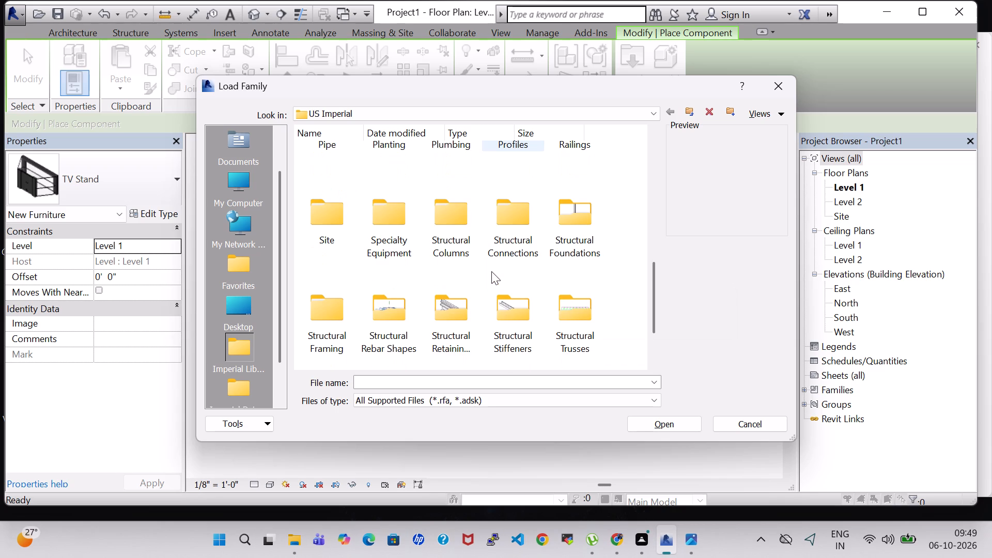
scroll(498, 300, down, 1)
scroll(498, 300, up, 1)
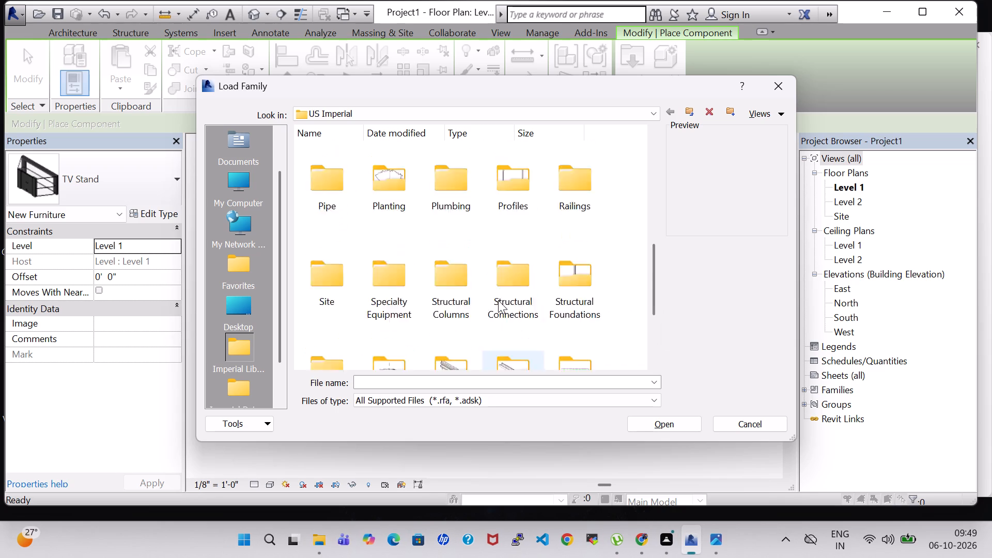
scroll(498, 300, up, 5)
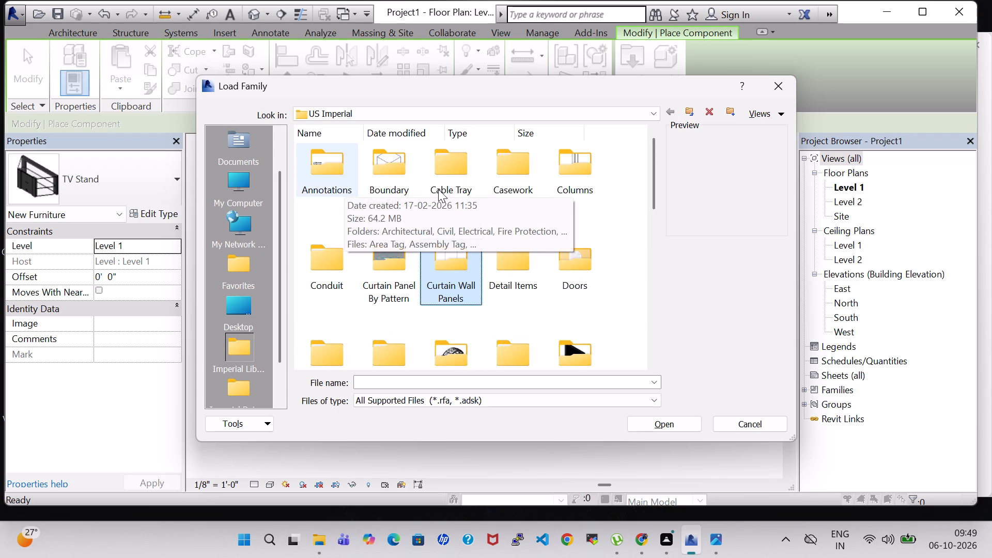
scroll(493, 230, down, 1)
click(599, 236)
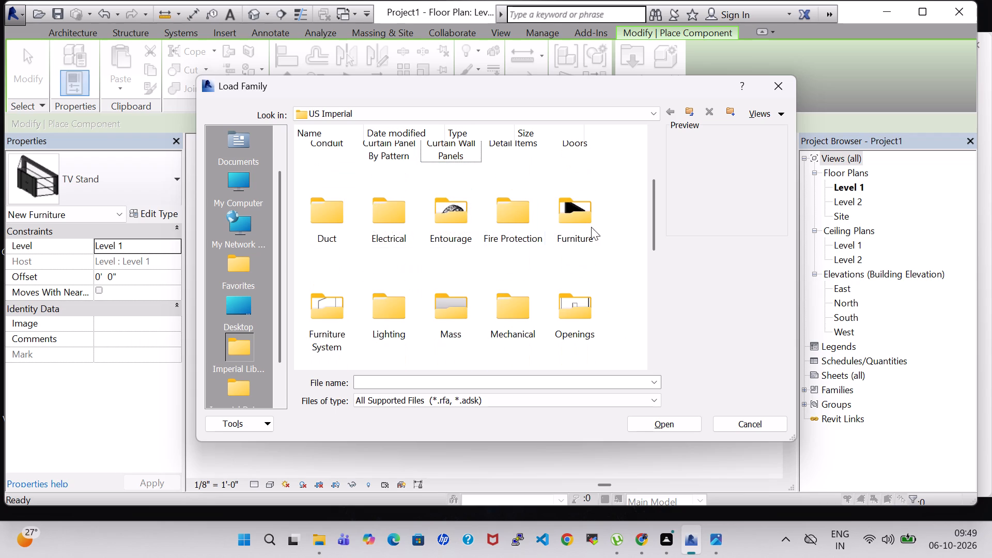
double_click(569, 216)
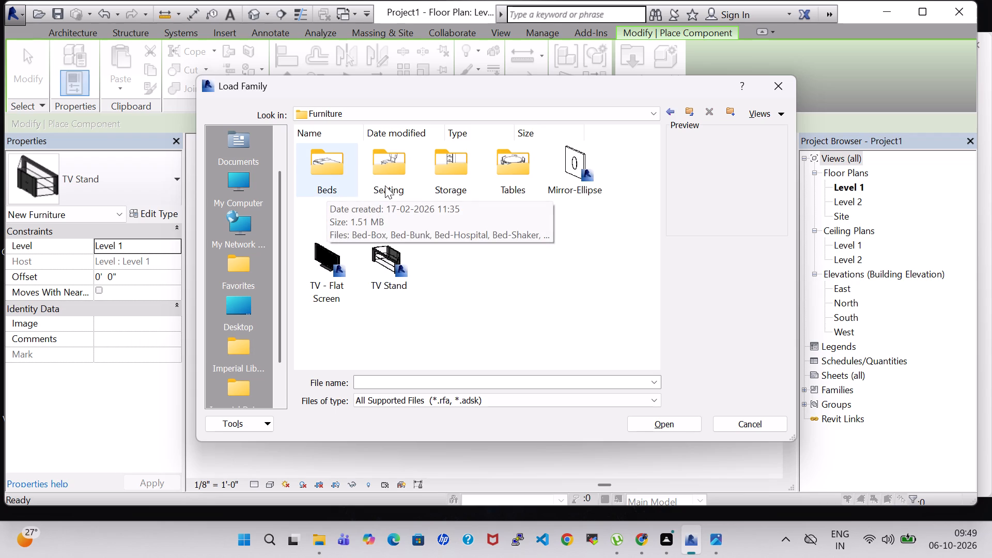
double_click(521, 183)
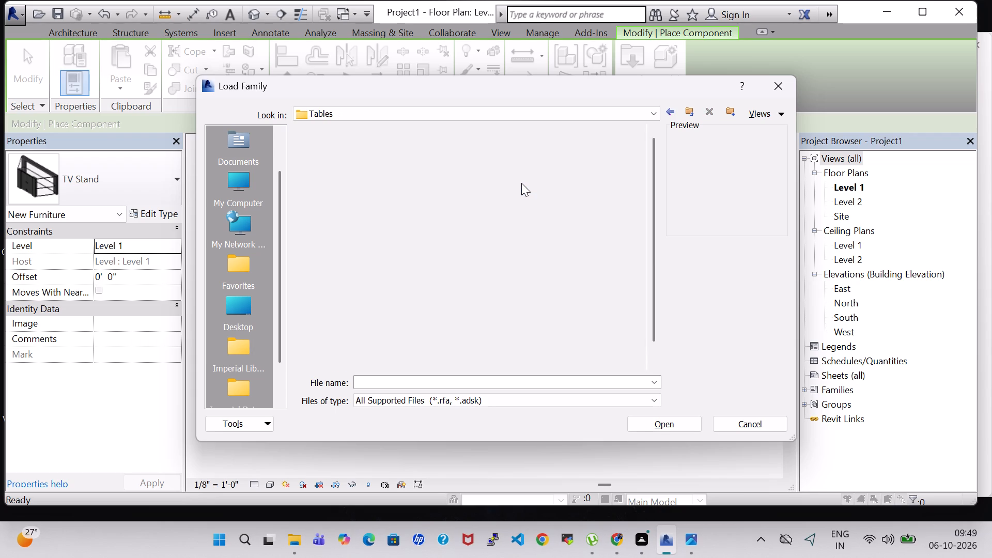
click(668, 112)
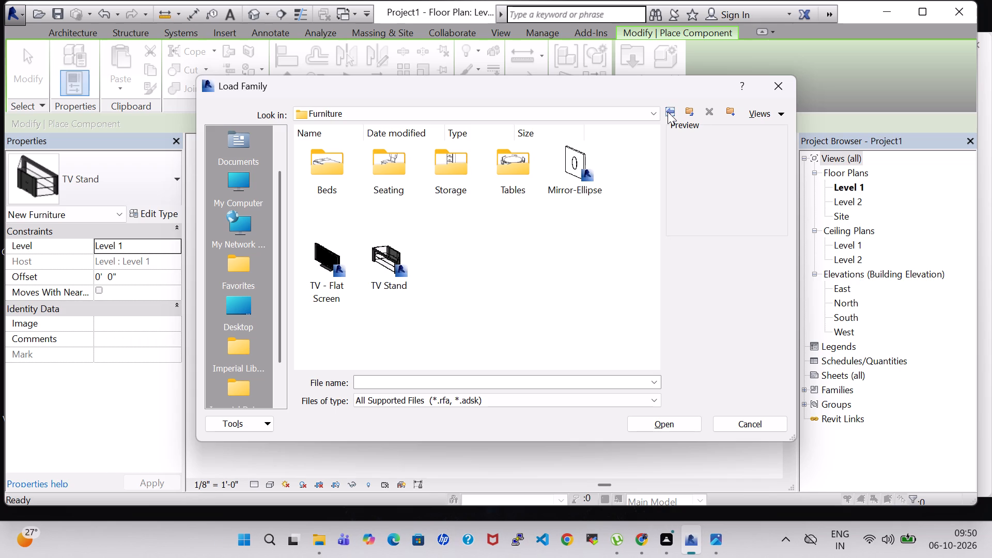
click(668, 112)
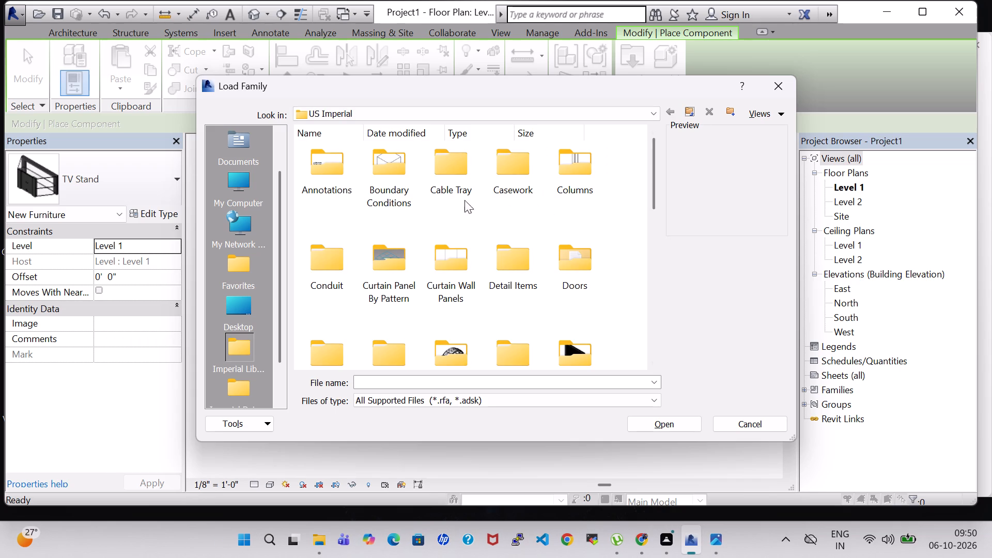
Load the Work Station Cubicle family from the US Imperial library's Furniture System folder.
scroll(447, 197, down, 1)
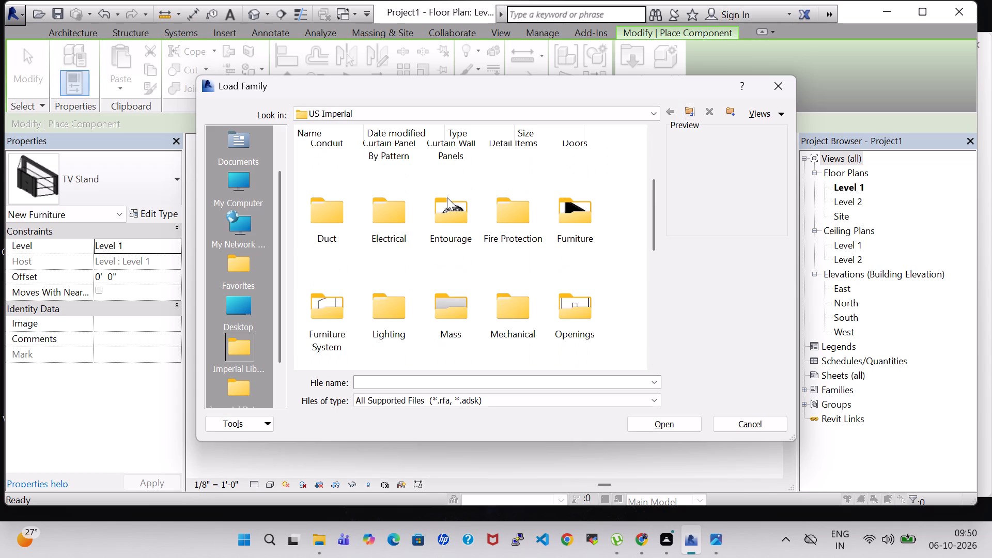
scroll(447, 197, down, 1)
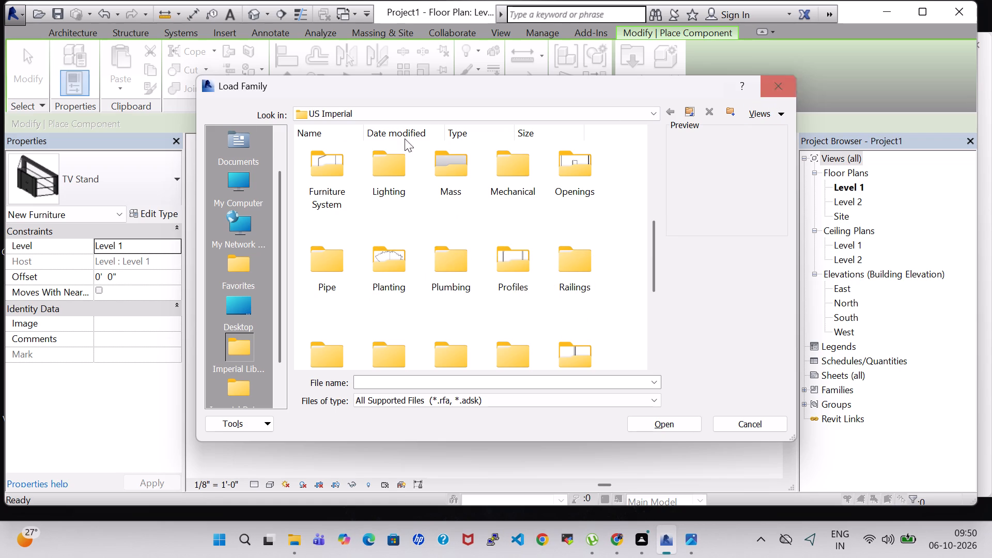
double_click(338, 189)
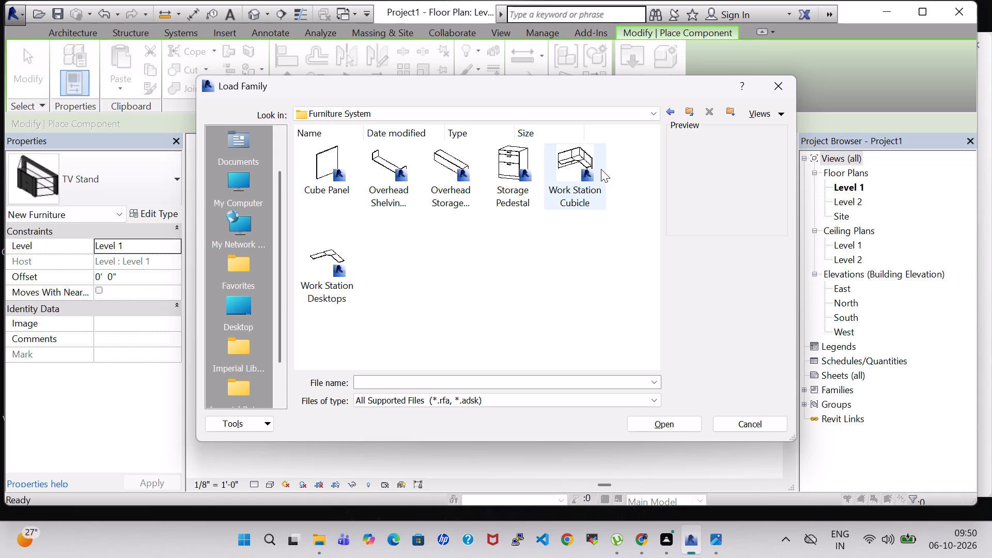
click(585, 166)
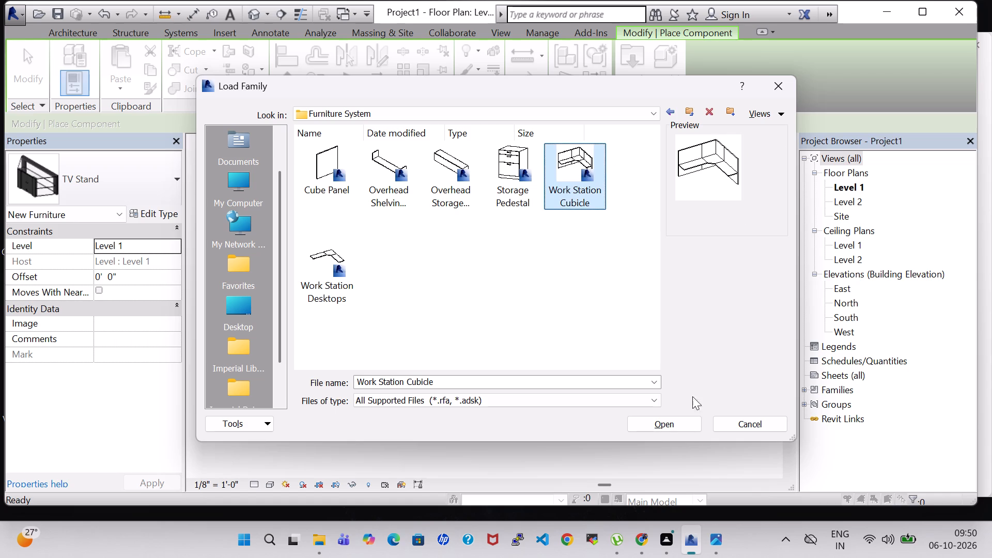
click(683, 431)
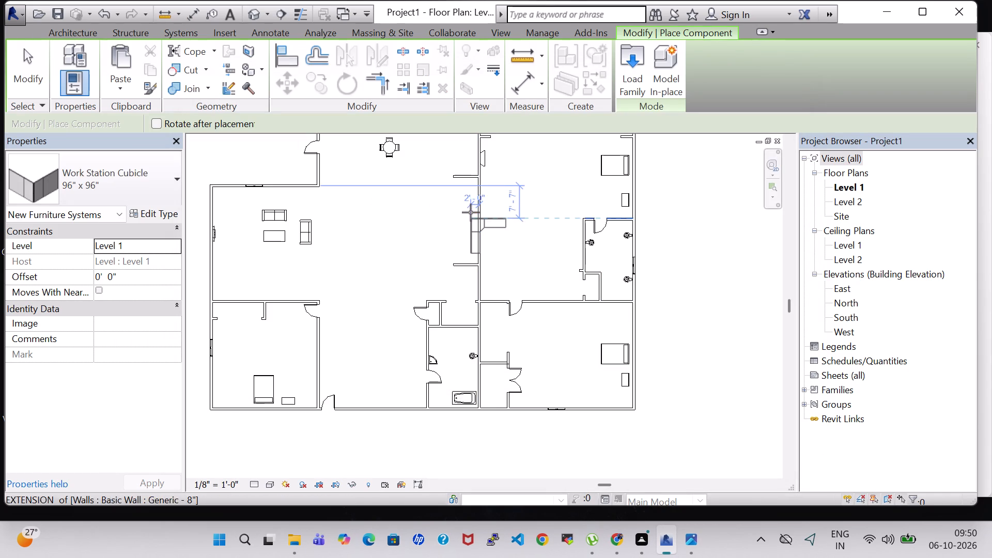
Place a rotated 96" x 96" Work Station Cubicle against the living area's east wall, about 7'-5" above the lower wall stub.
key(space)
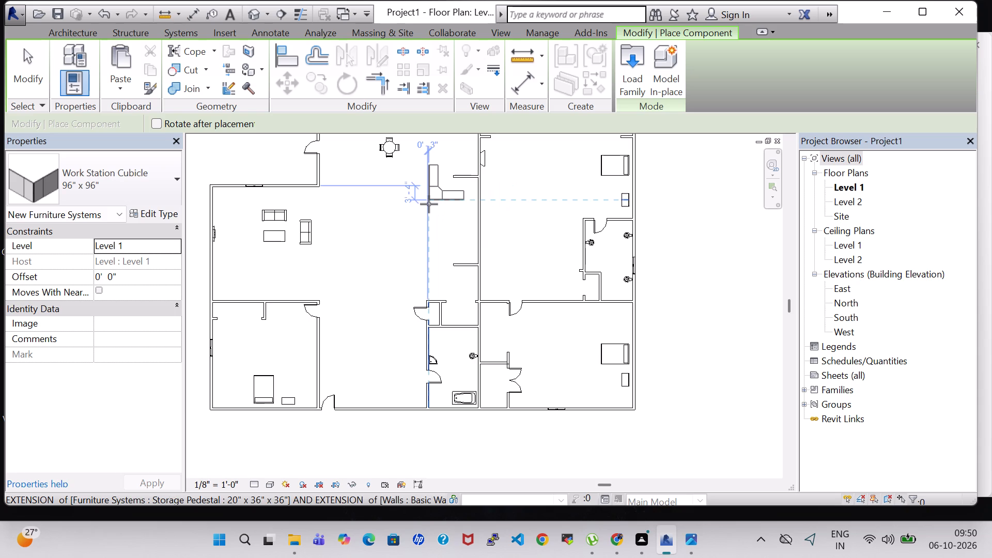
key(space)
key(space)
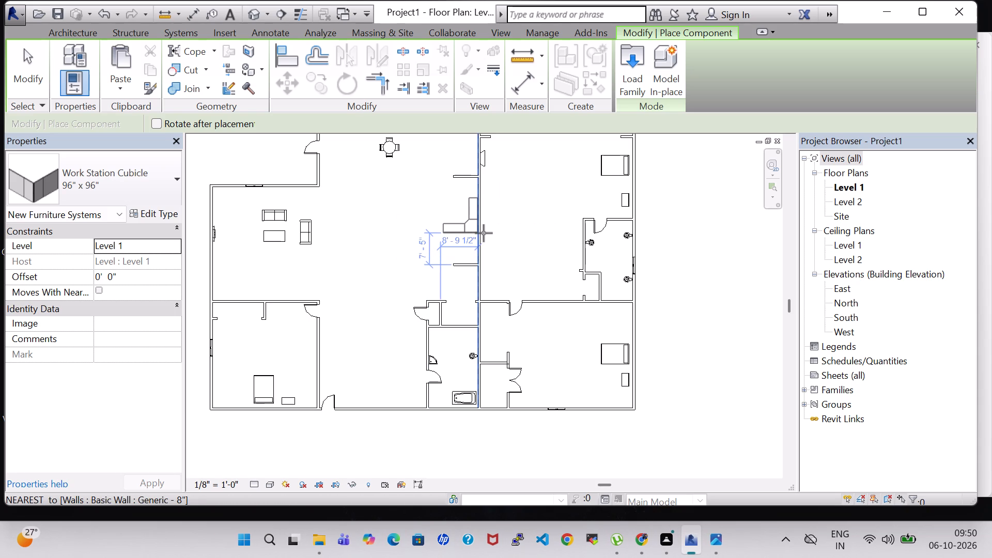
click(484, 233)
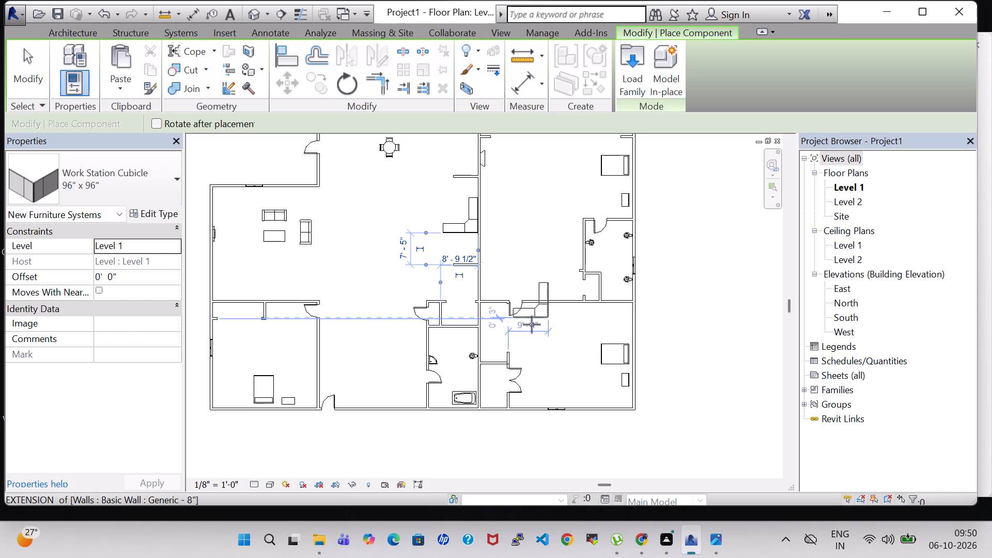
key(Escape)
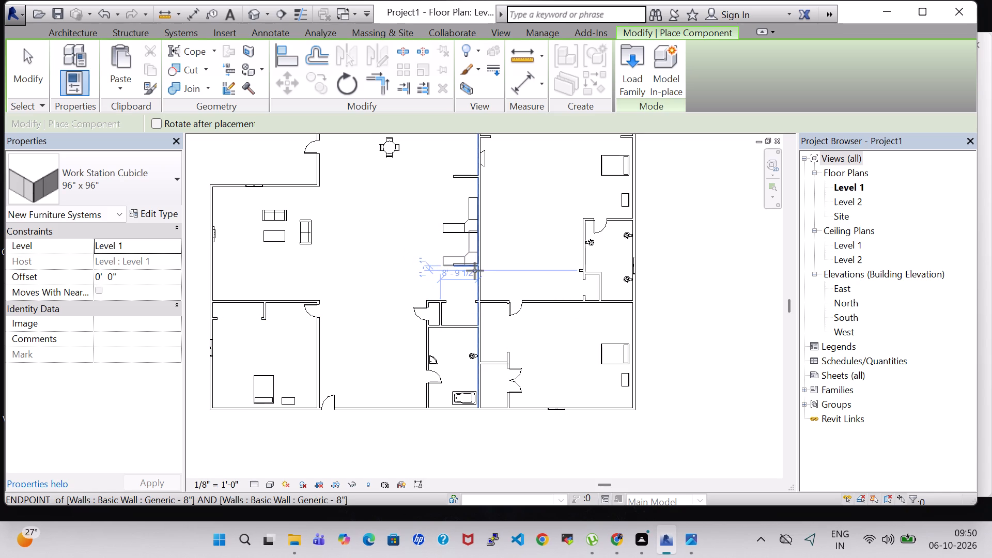
key(Escape)
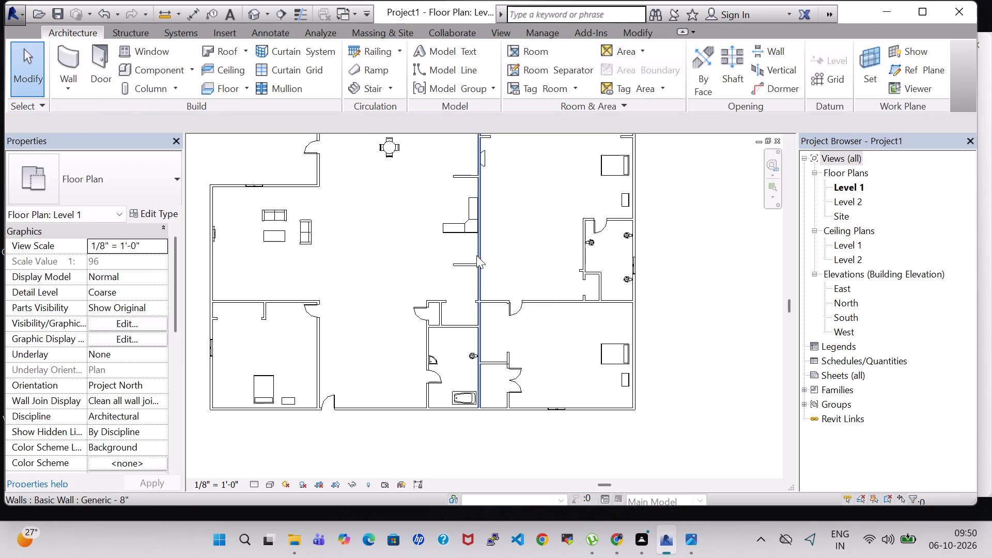
Nudge the Work Station Cubicle down along the wall to about 1'-5" from the lower wall stub.
click(458, 235)
key(Down)
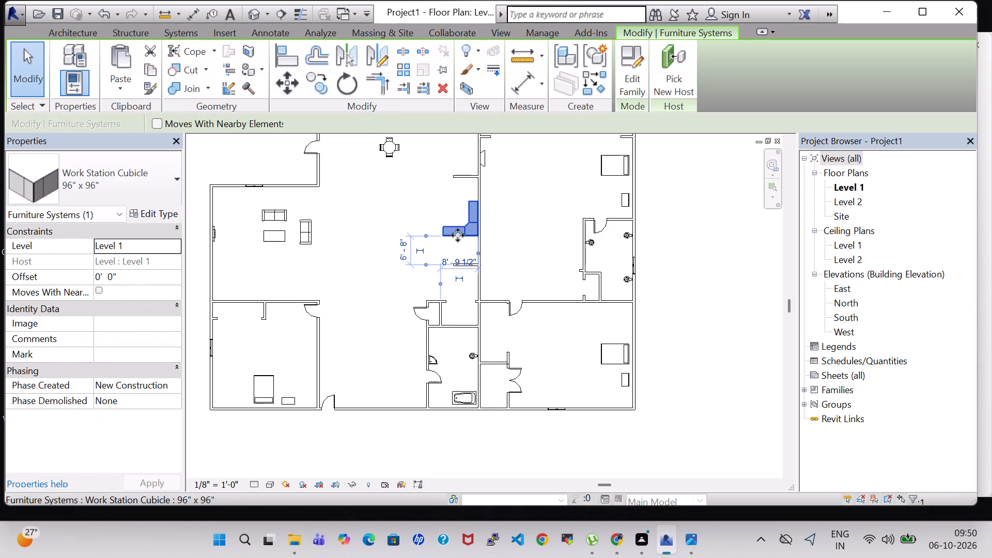
key(Down)
key(Down)
key(Down)
key(Down)
key(Down)
key(Down)
key(Down)
key(Down)
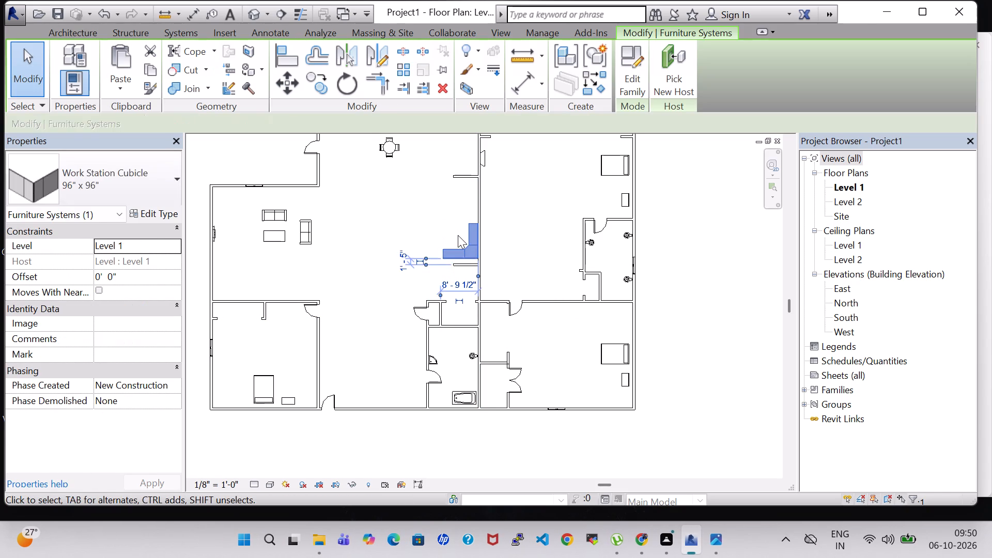
Nudge the Work Station Cubicle down against the lower wall stub, about 8'-6" above the wall below.
key(Down)
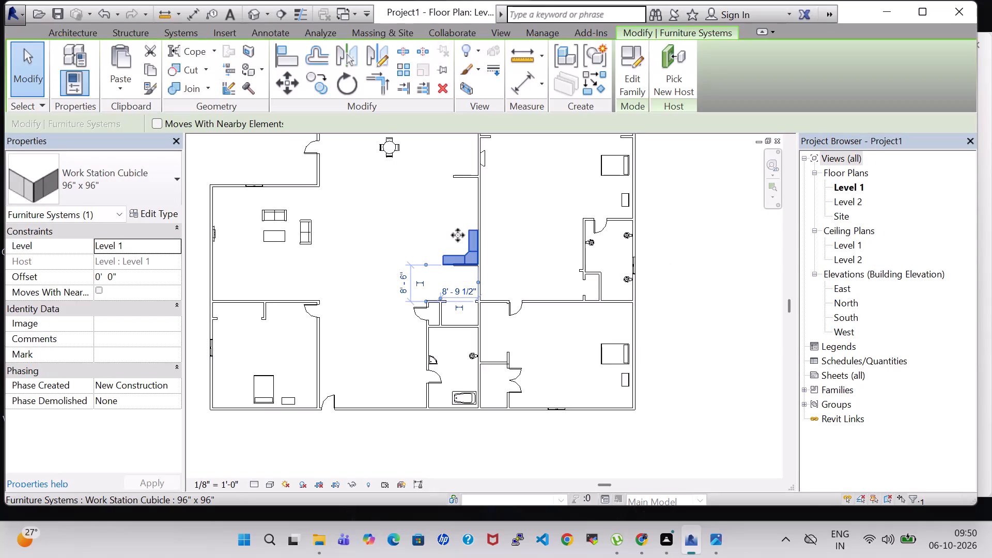
click(441, 212)
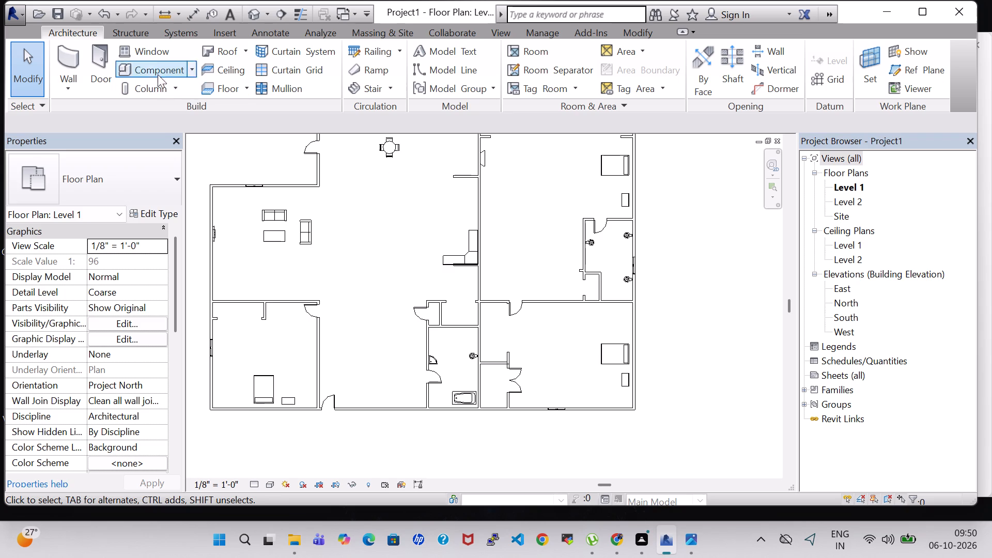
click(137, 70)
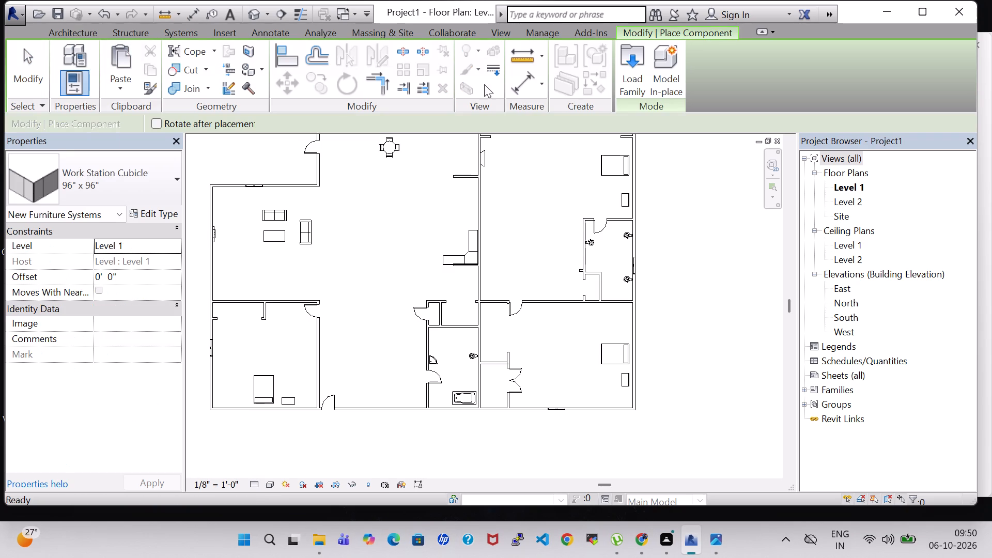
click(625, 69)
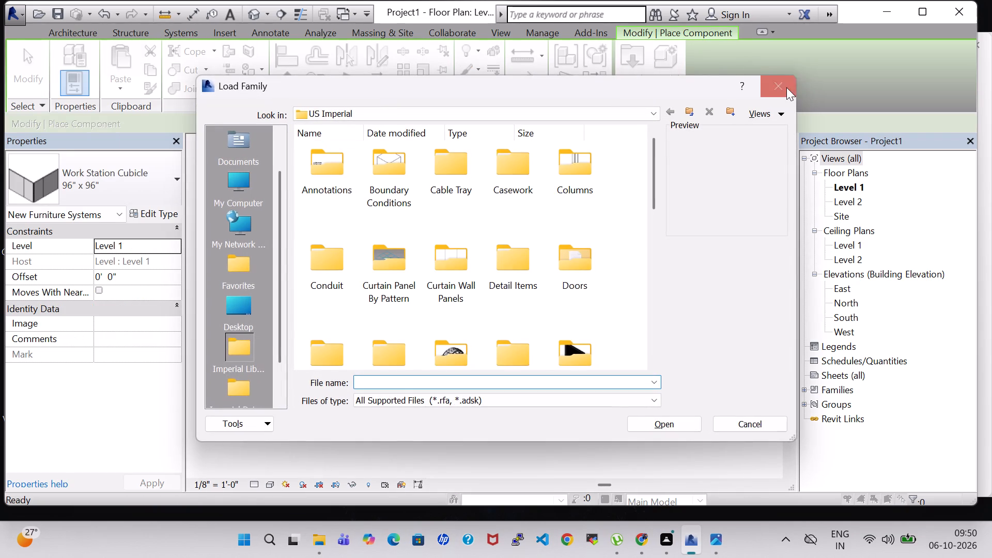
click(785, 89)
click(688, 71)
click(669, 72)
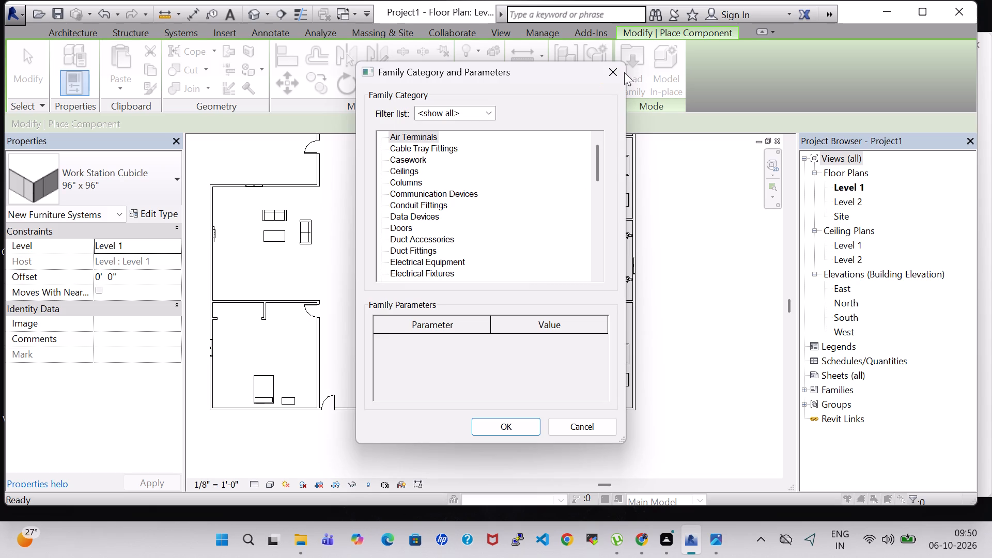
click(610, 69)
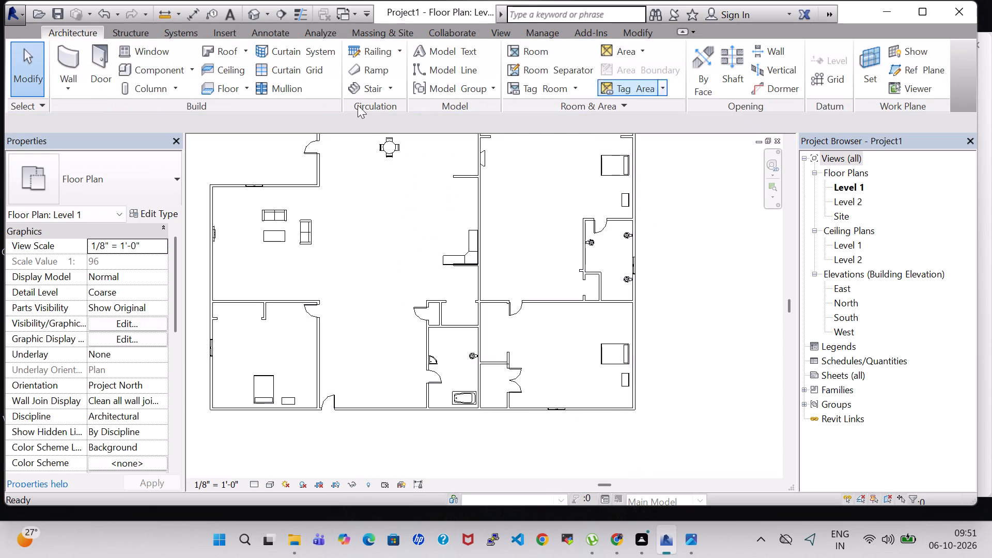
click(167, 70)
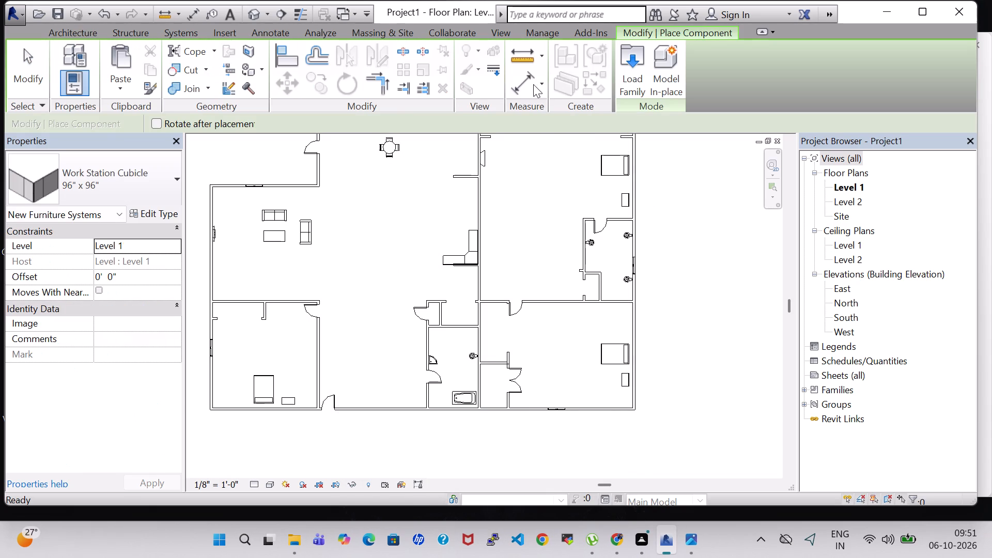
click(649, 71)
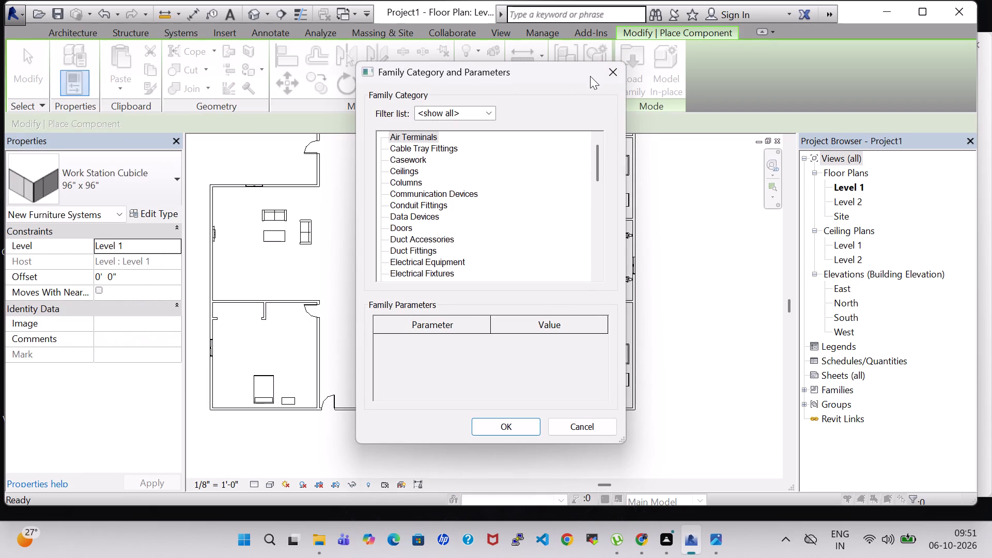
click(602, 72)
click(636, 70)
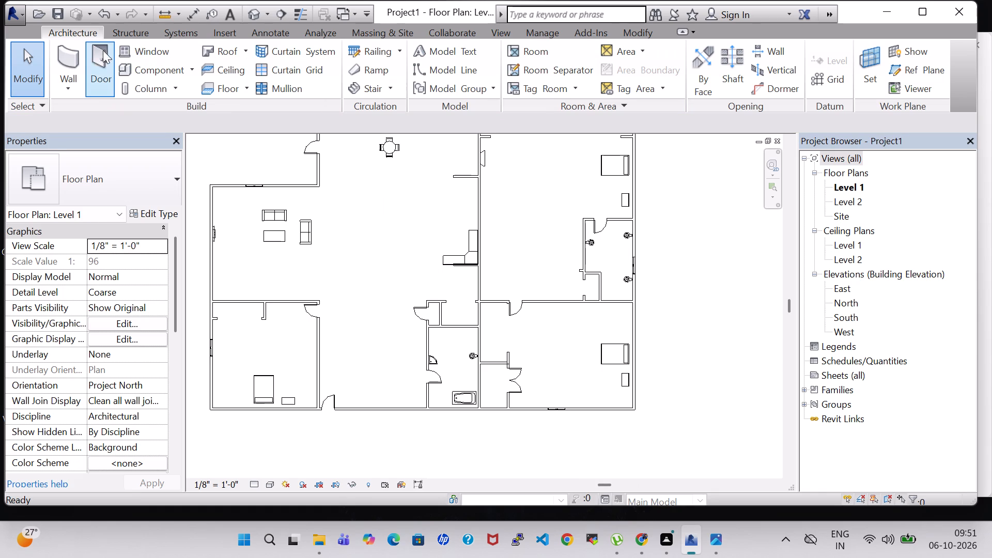
Load the Table-Dining Oval family from the US Imperial library's Furniture Tables folder.
click(162, 69)
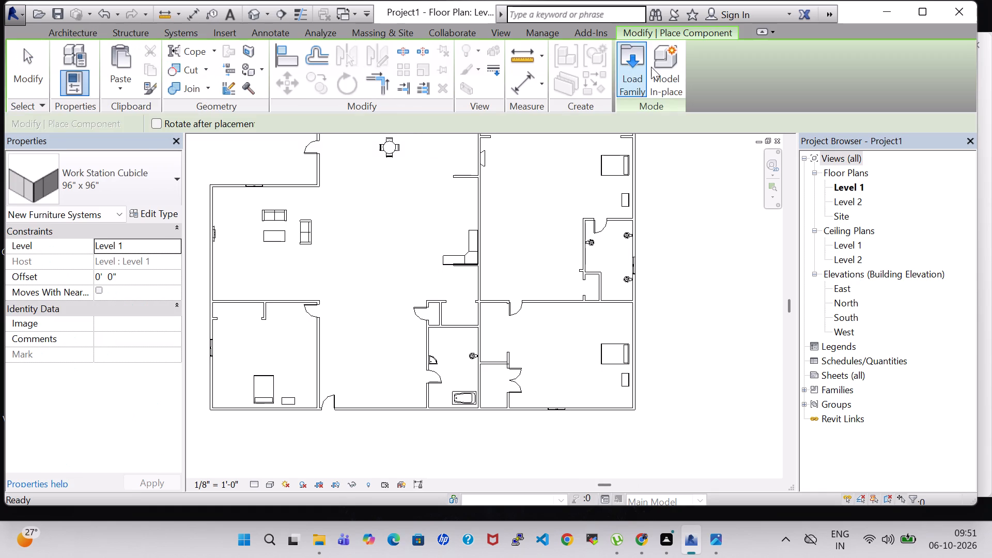
click(632, 66)
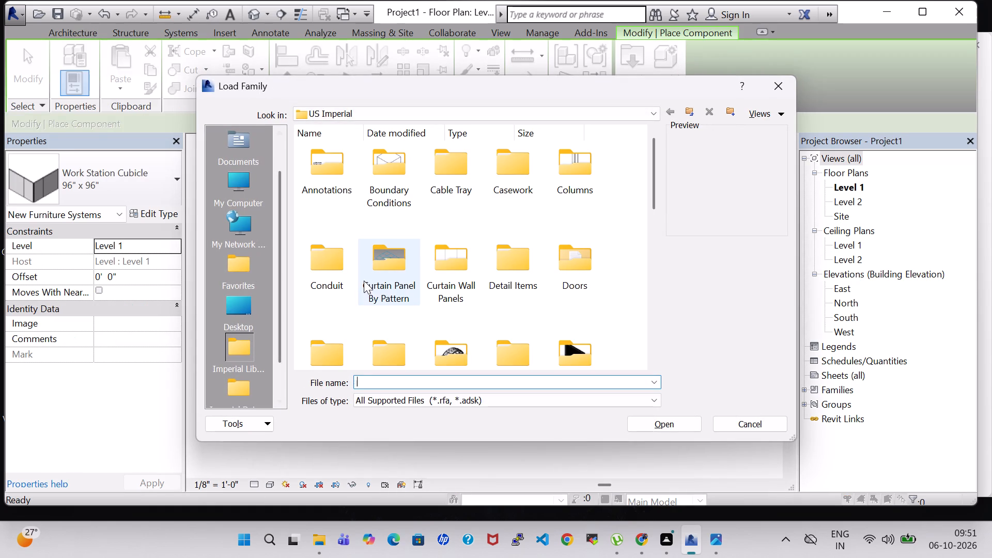
scroll(450, 275, down, 1)
double_click(568, 222)
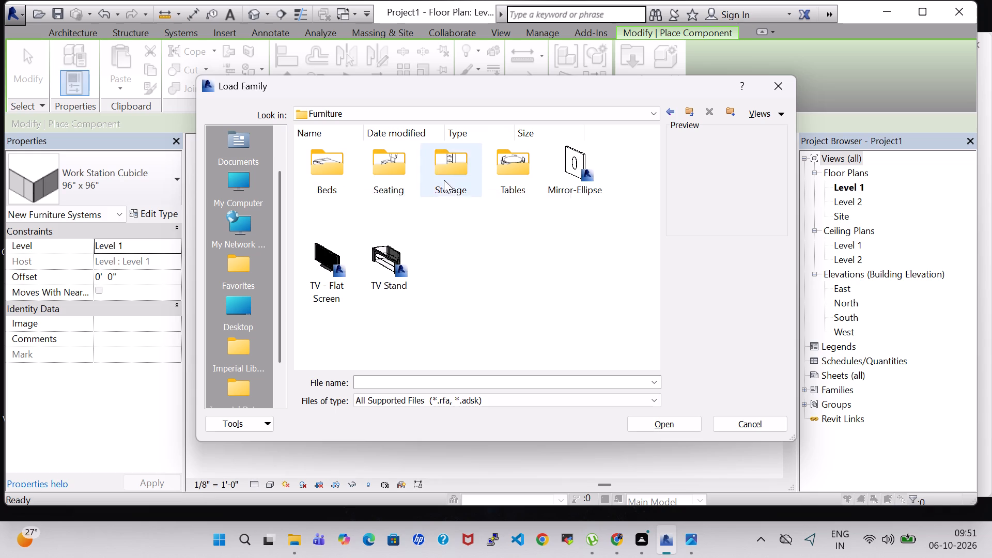
double_click(534, 177)
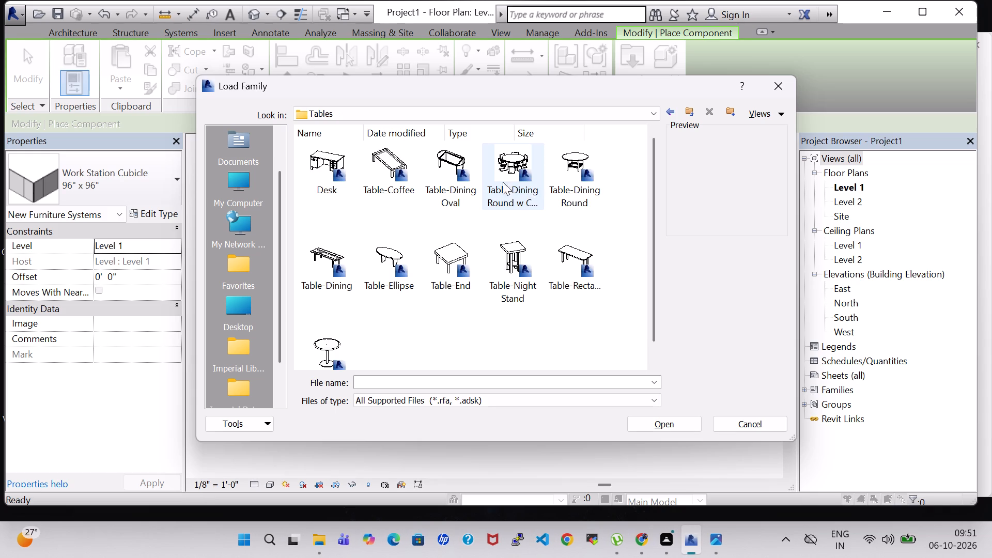
click(455, 174)
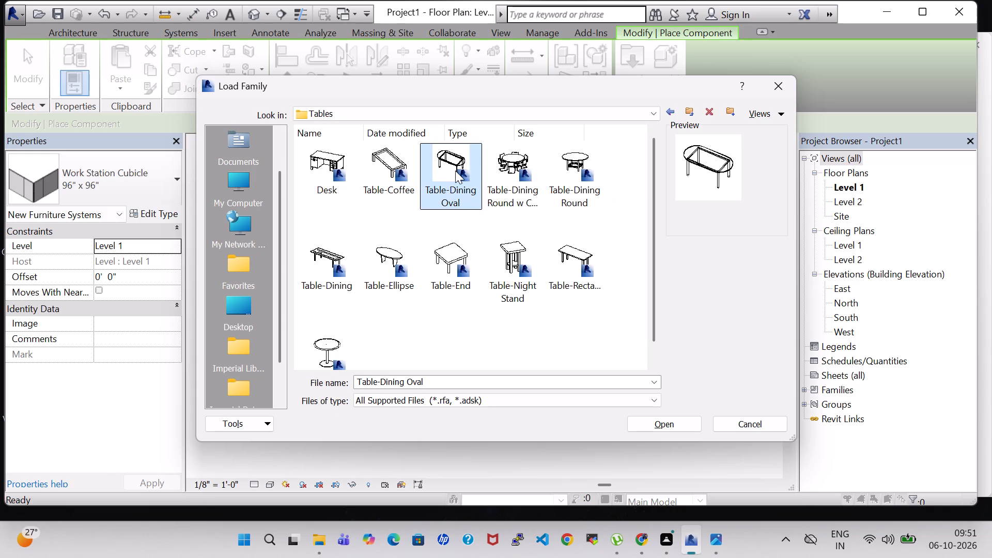
click(313, 269)
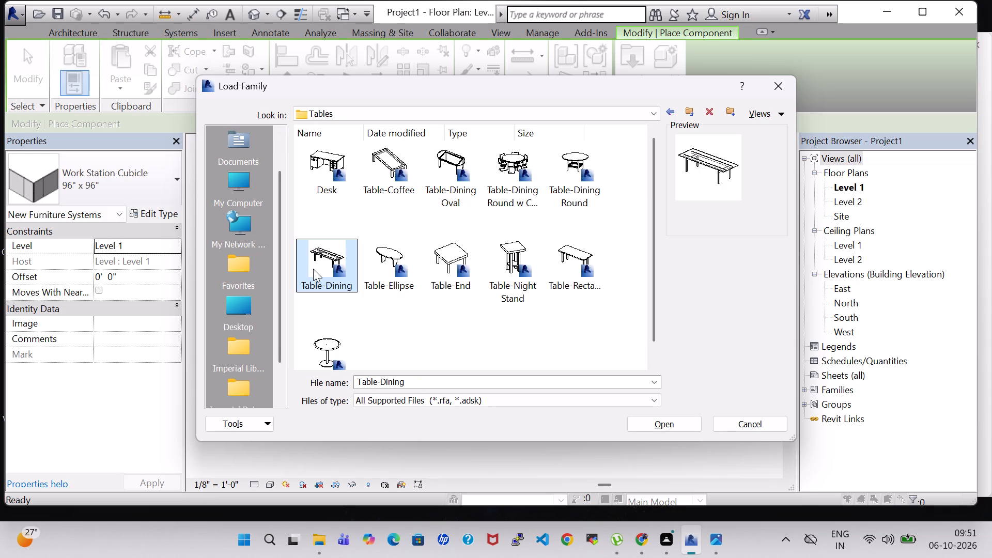
click(468, 187)
click(653, 429)
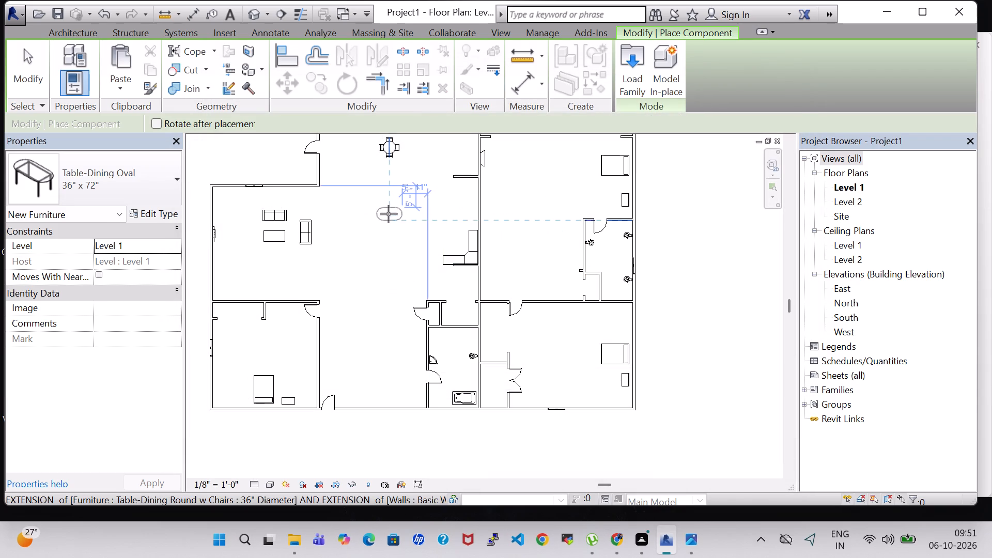
Place a 36" x 72" Table-Dining Oval, rotated to run vertically, in the living area below the round dining table.
key(space)
key(space)
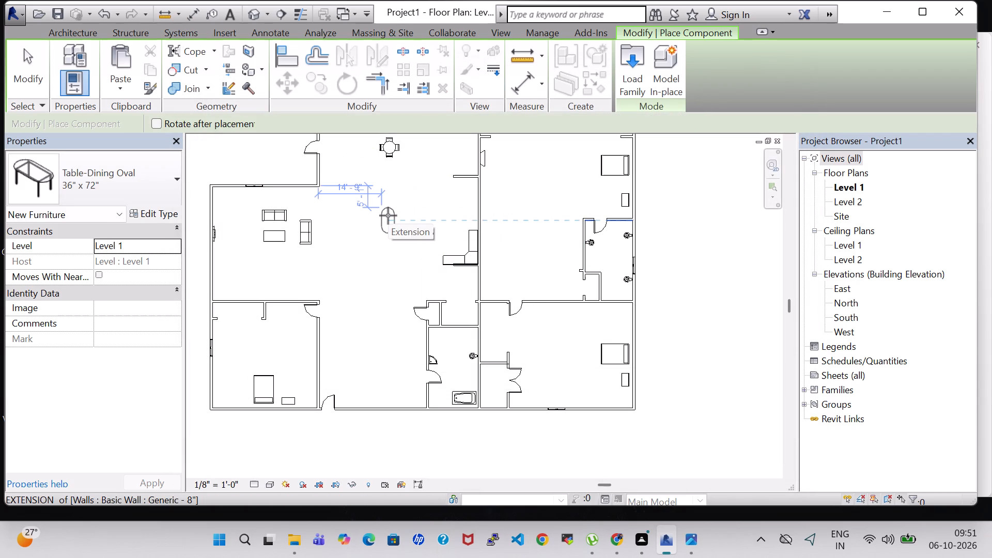
click(388, 215)
key(Escape)
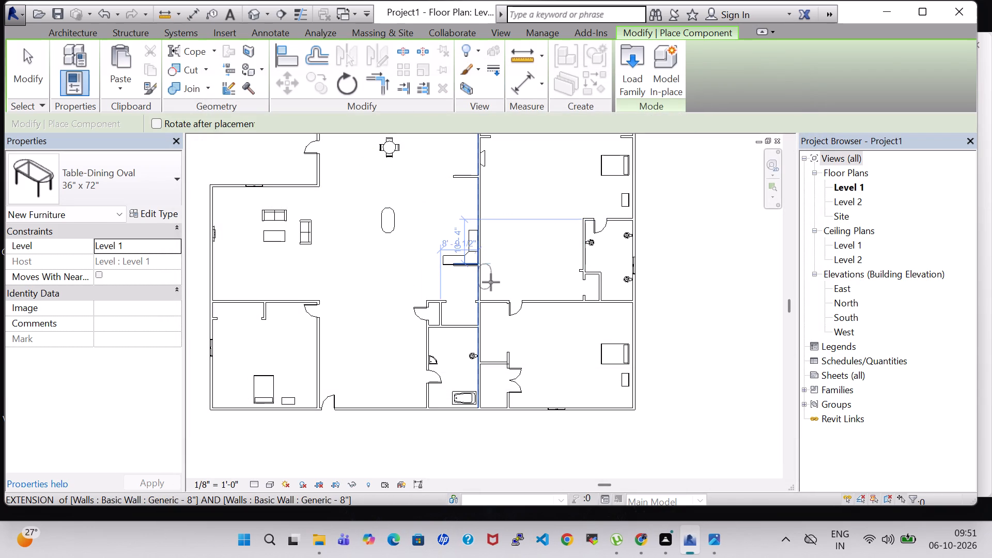
key(Escape)
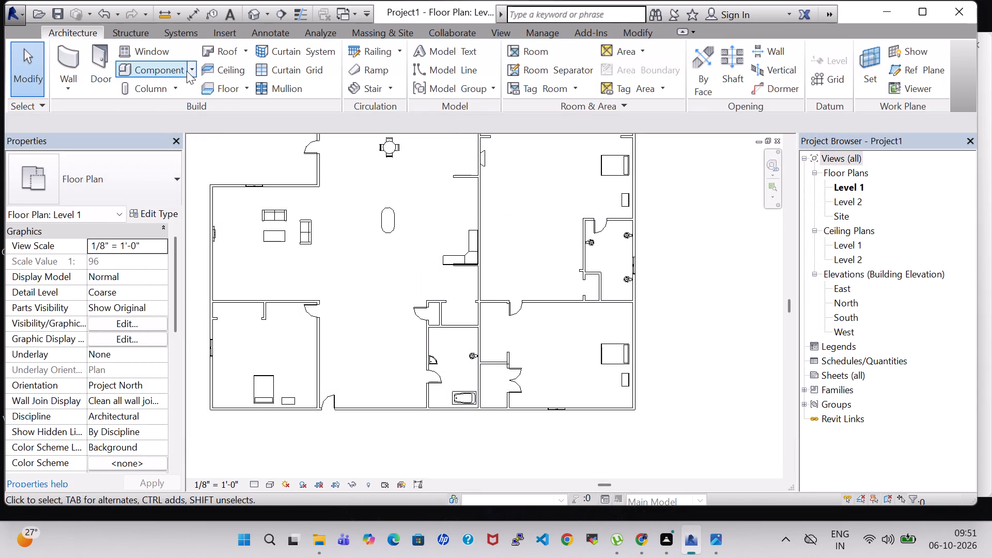
Open the default 3D view of the house and set its visual style to Shaded.
click(254, 11)
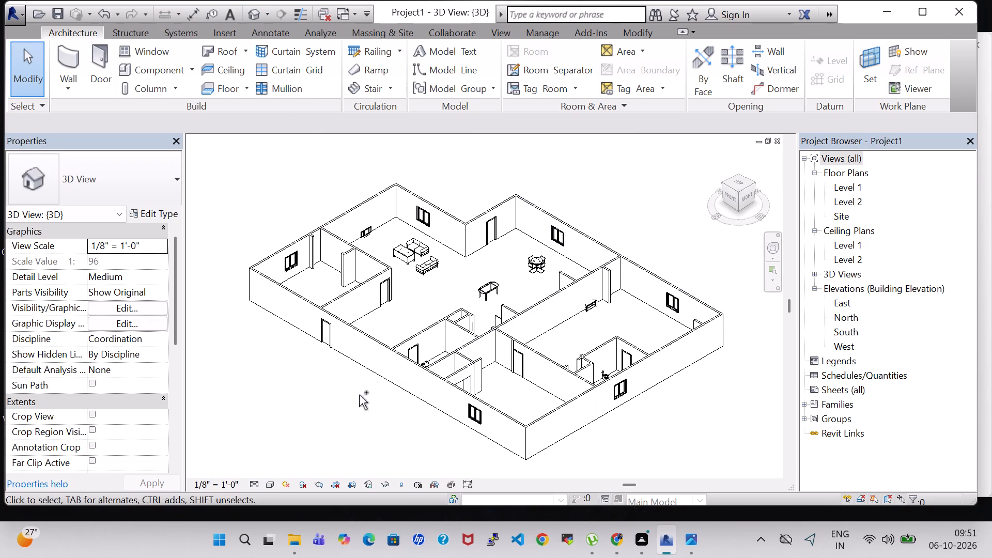
shift+middle_drag(326, 399, 412, 323)
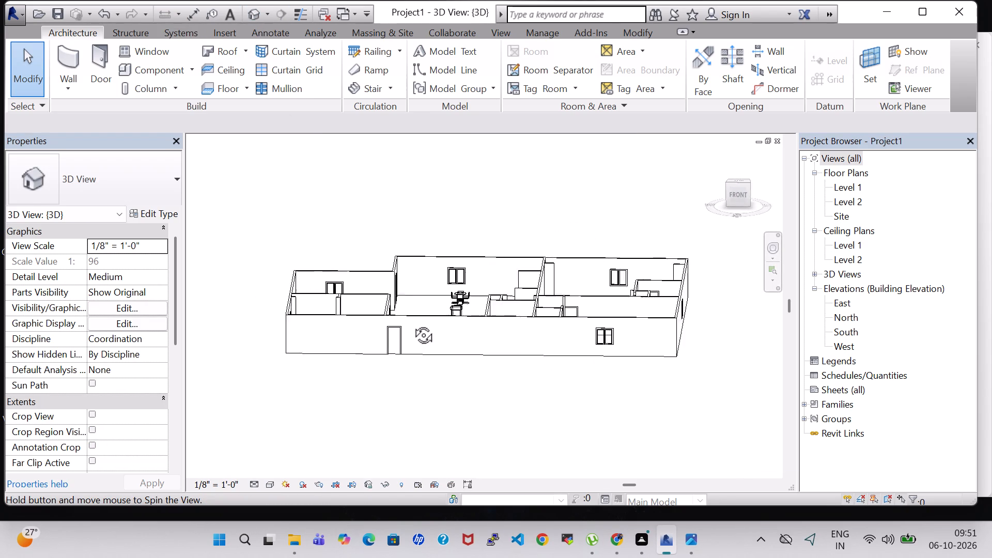
shift+middle_drag(412, 323, 422, 323)
click(269, 487)
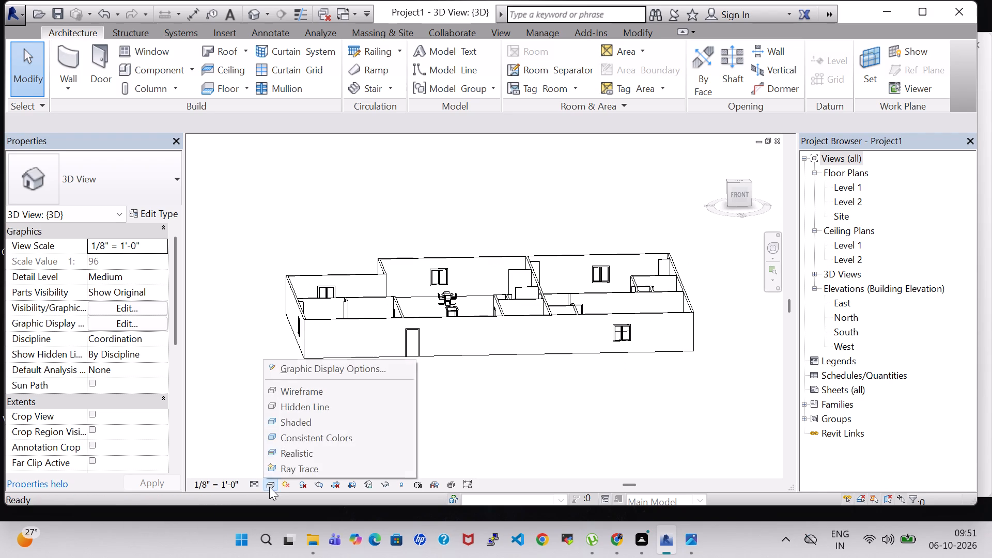
click(289, 422)
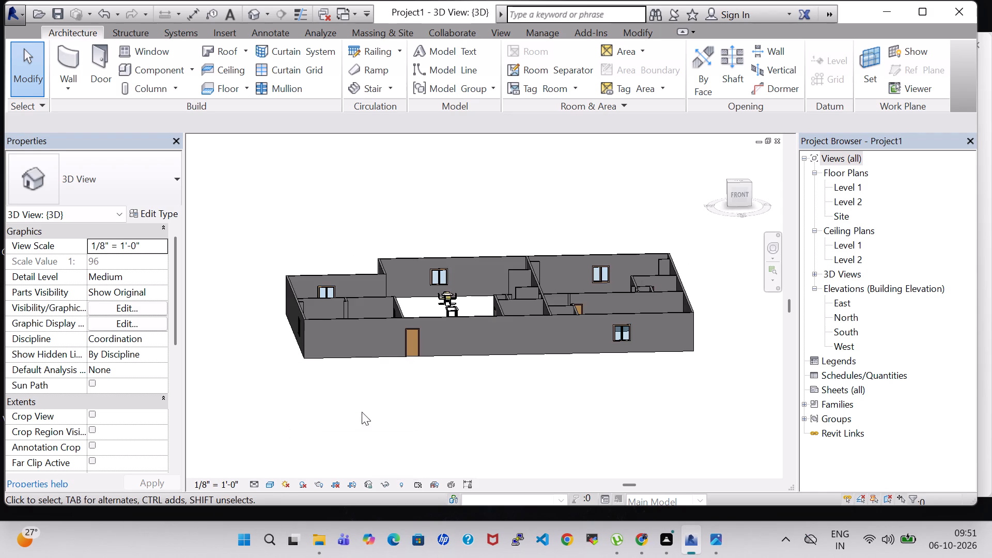
Examine the shaded 3D model's rooms, openings and furniture from the front, back, side and above.
middle_drag(416, 396, 414, 404)
shift+middle_drag(471, 381, 150, 445)
shift+scroll(239, 386, up, 1)
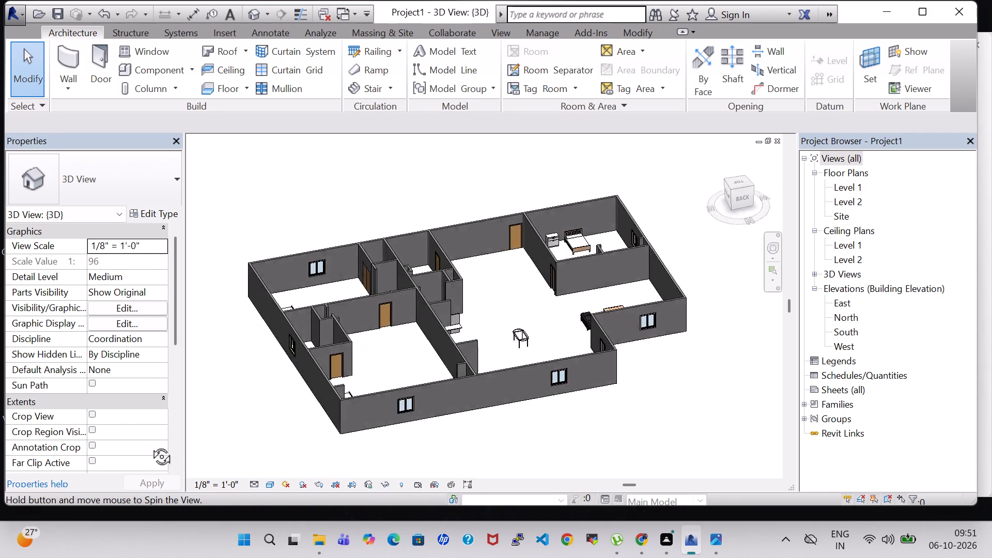
shift+middle_drag(150, 445, 108, 496)
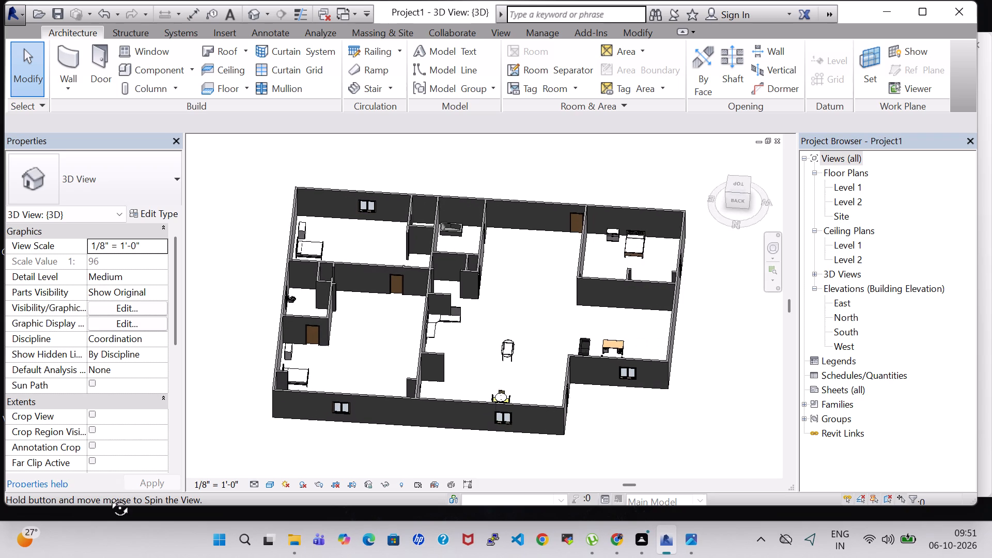
shift+middle_drag(108, 496, 499, 473)
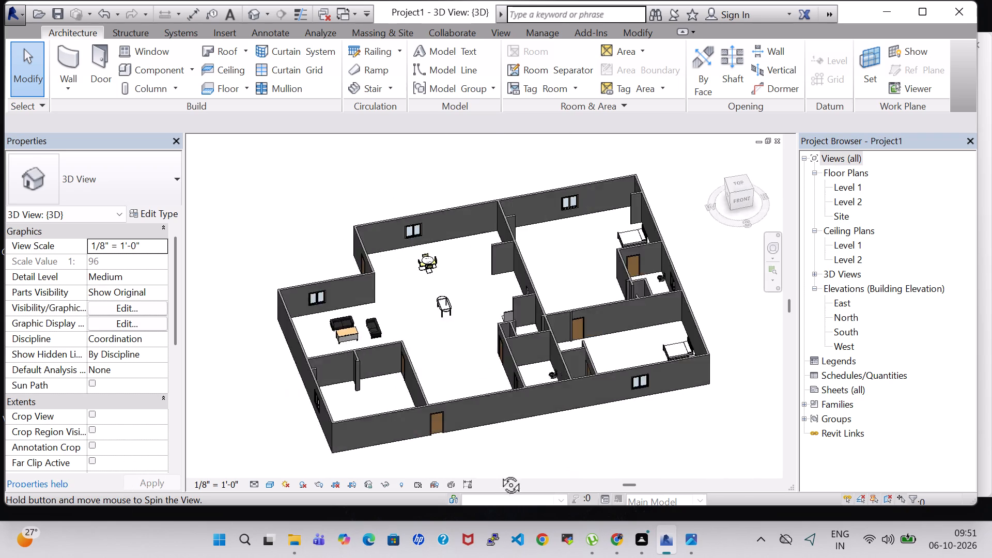
shift+middle_drag(499, 473, 275, 524)
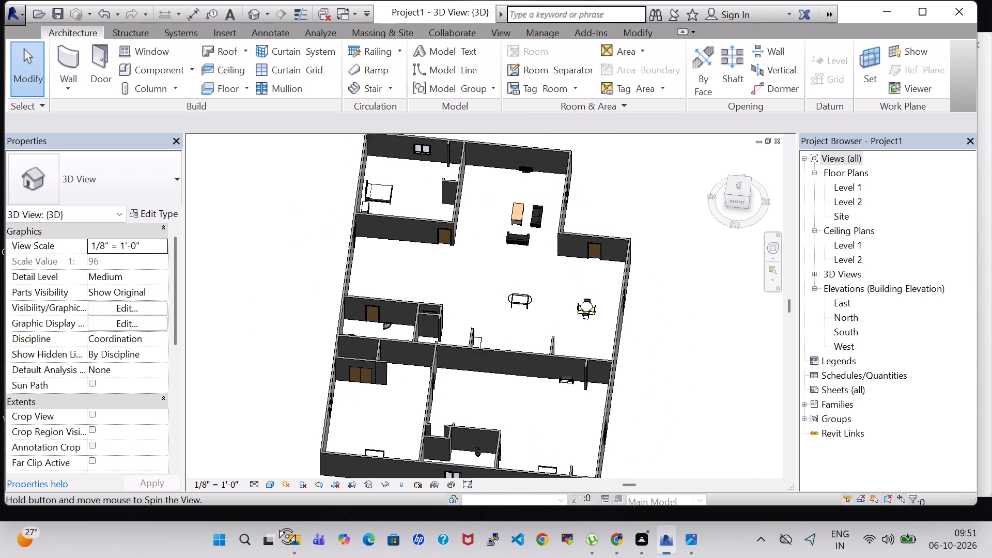
shift+middle_drag(275, 524, 290, 524)
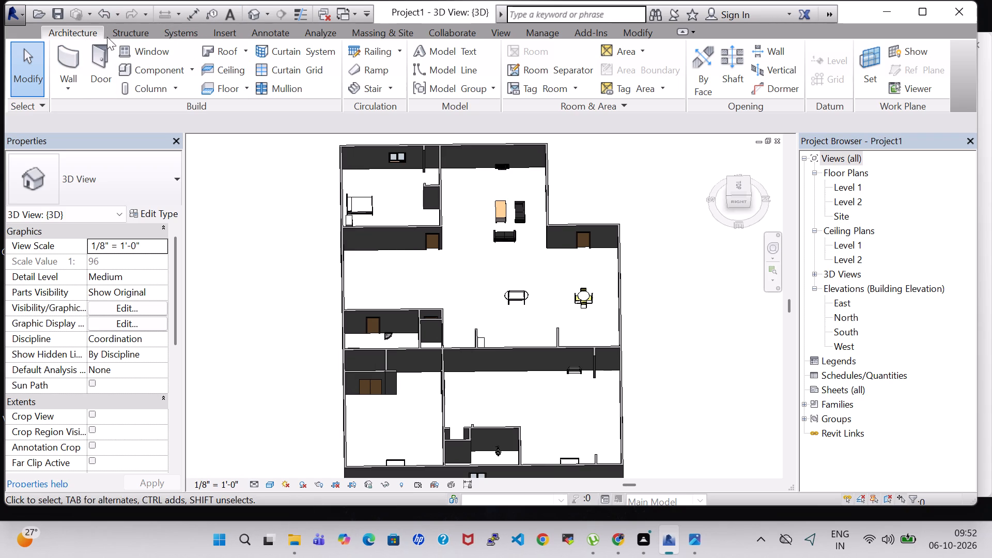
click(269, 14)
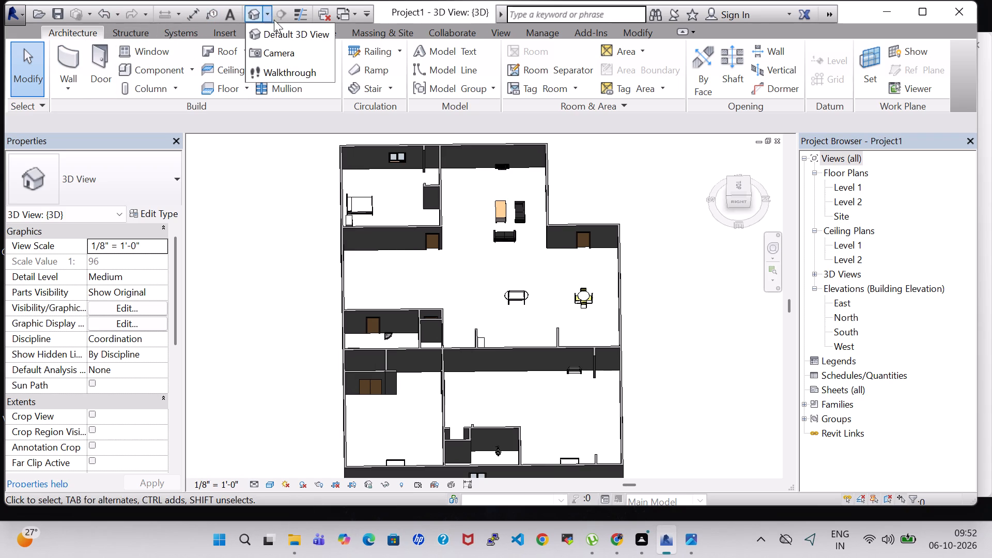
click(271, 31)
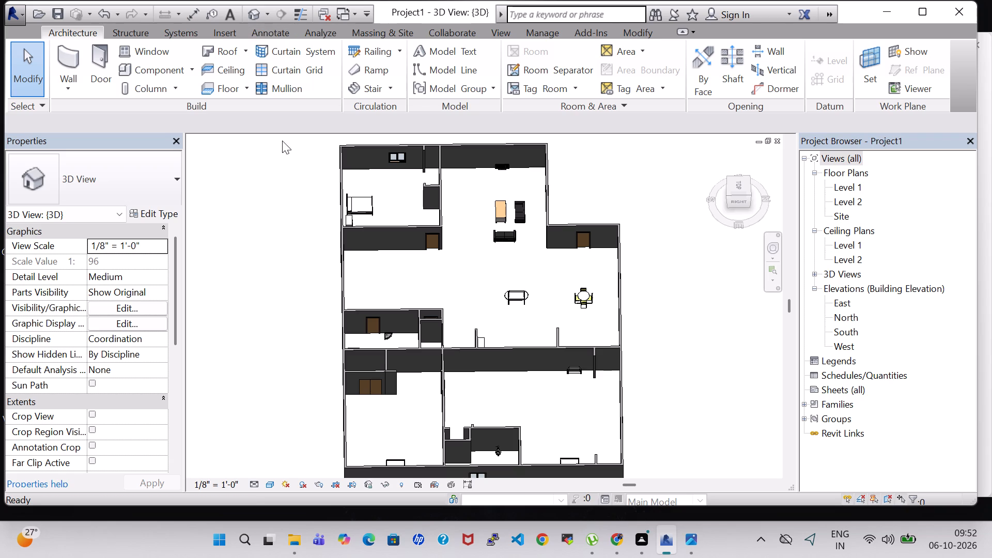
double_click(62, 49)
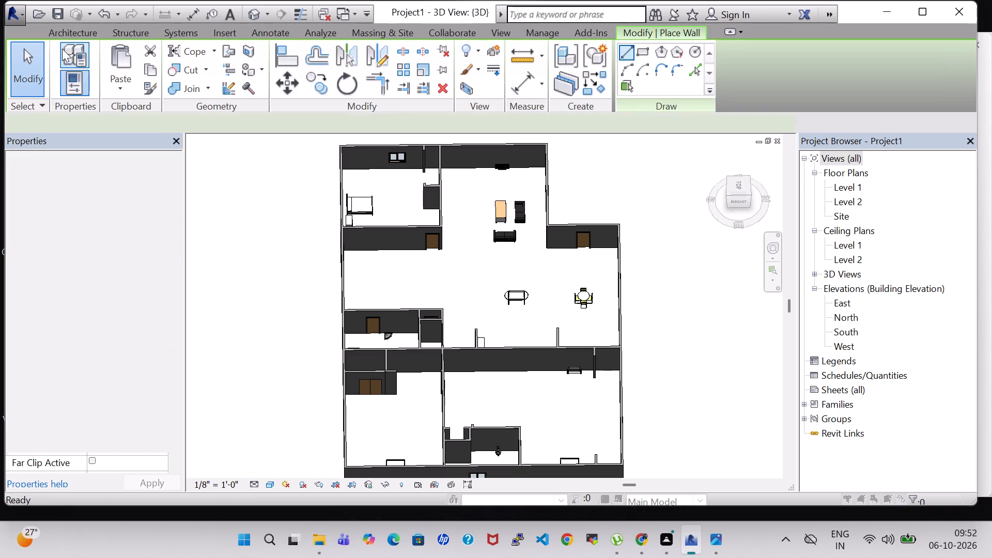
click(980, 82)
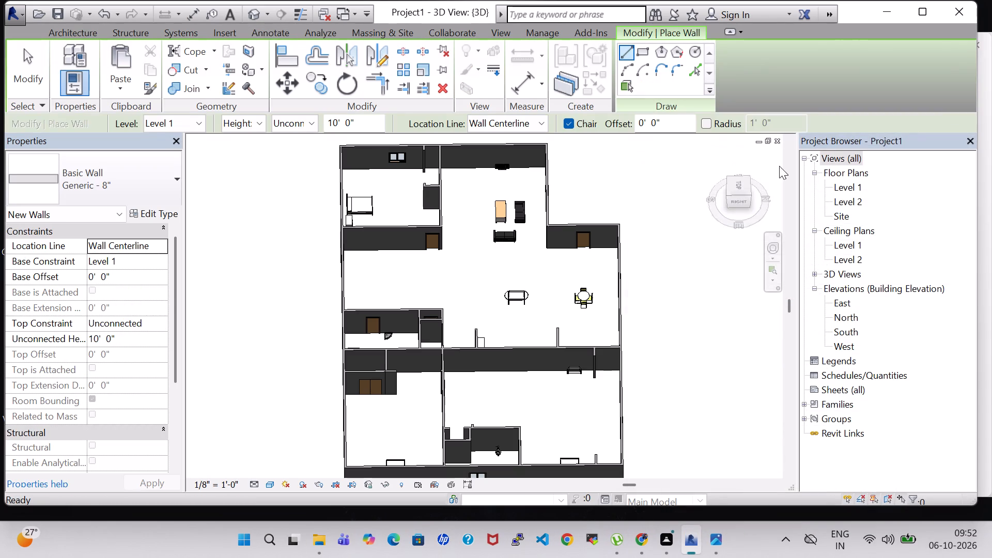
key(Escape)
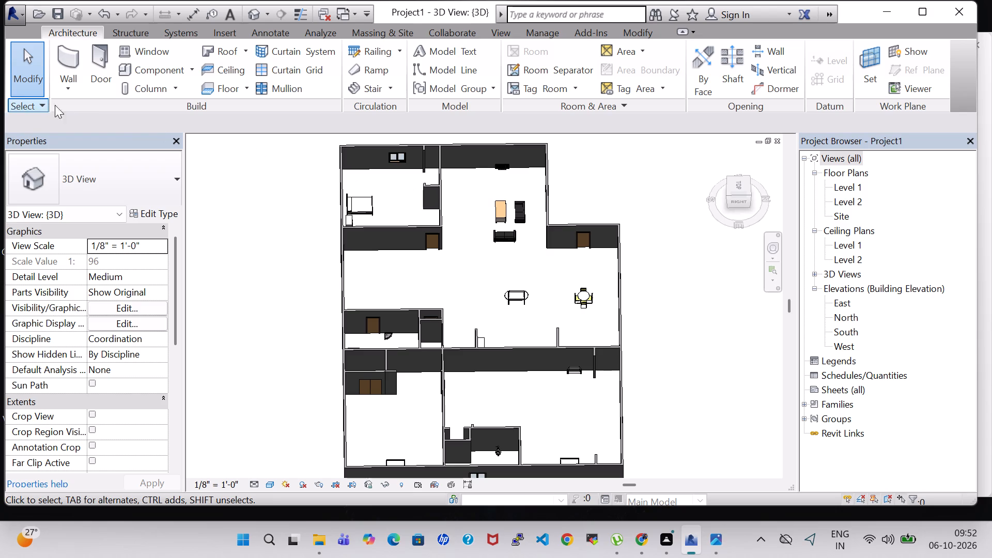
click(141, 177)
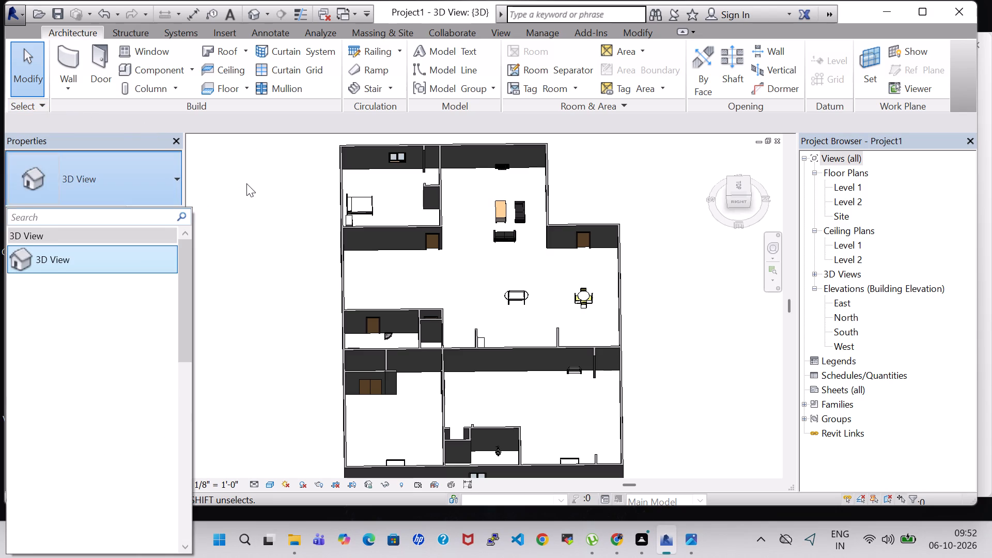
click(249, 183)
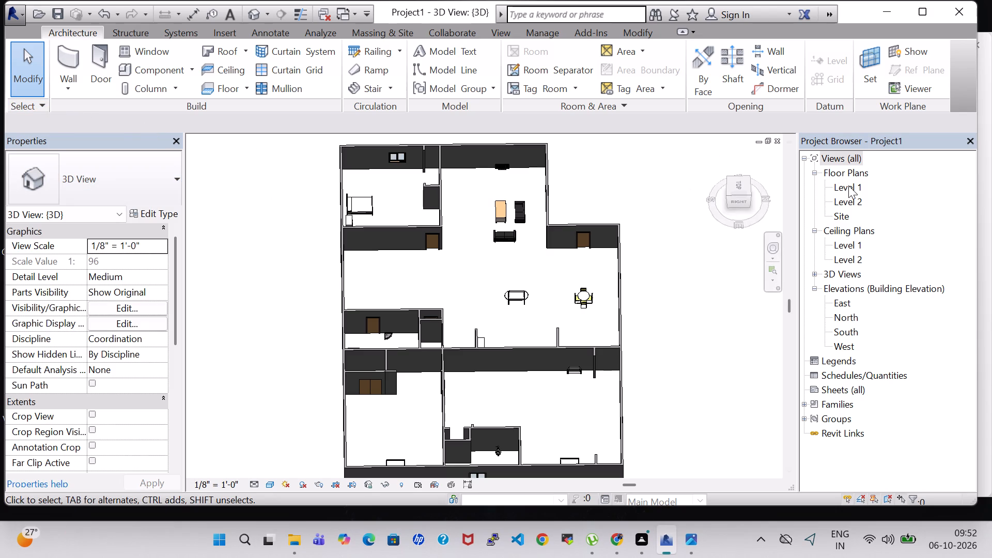
On the Level 1 plan, draw Generic - 8" walls enclosing the upper-left corner, extending the top exterior wall west and returning 18' down to the living room corner.
double_click(848, 189)
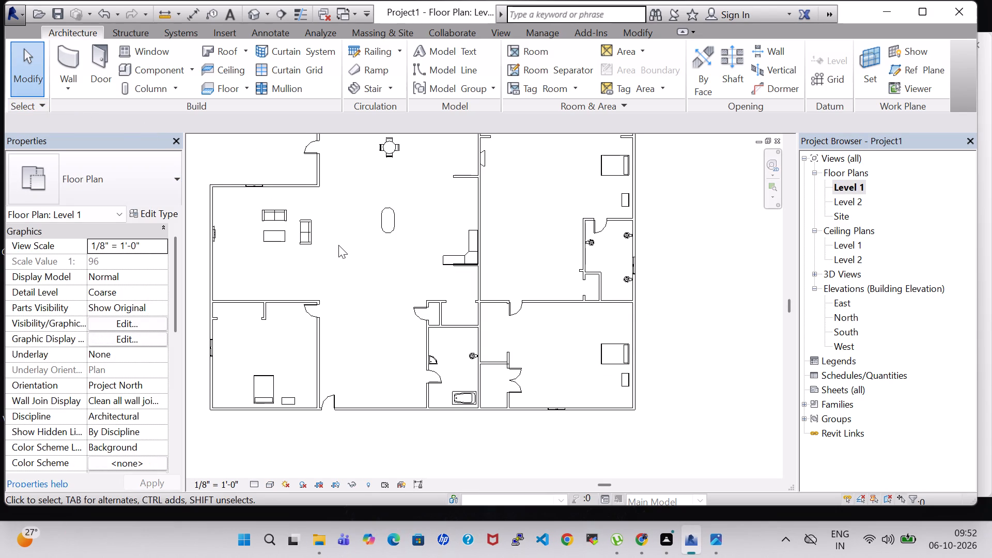
middle_drag(338, 245, 395, 349)
scroll(396, 348, up, 1)
scroll(396, 347, down, 1)
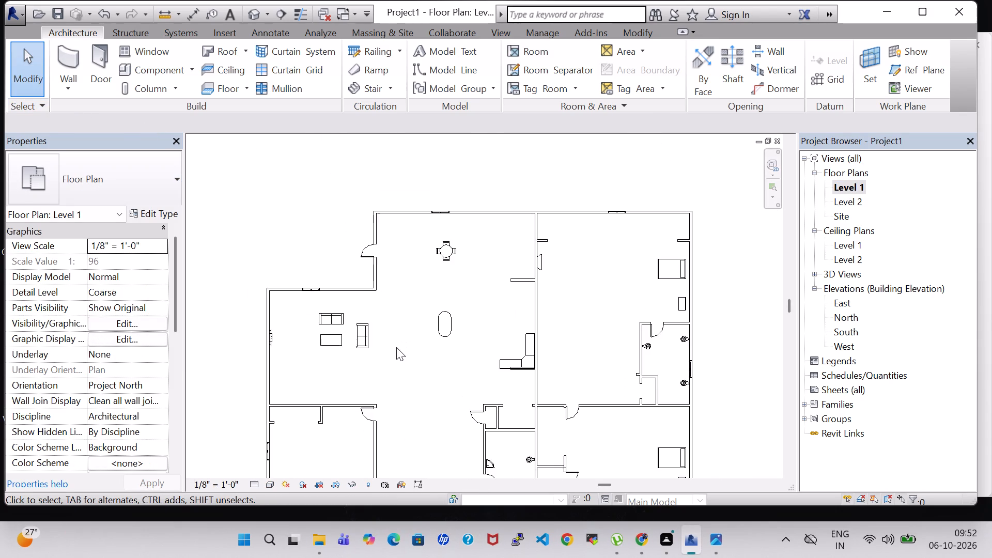
scroll(396, 347, down, 1)
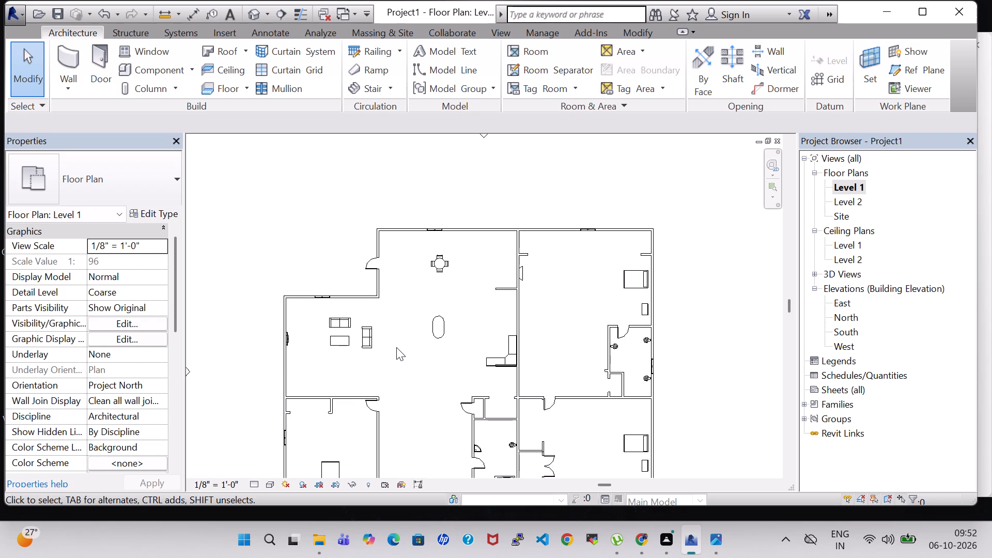
click(72, 54)
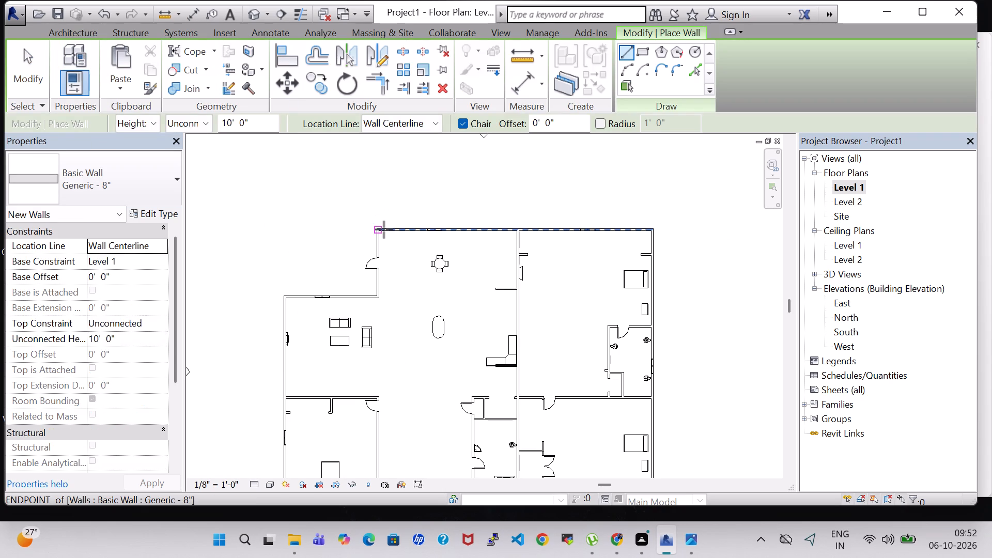
click(380, 229)
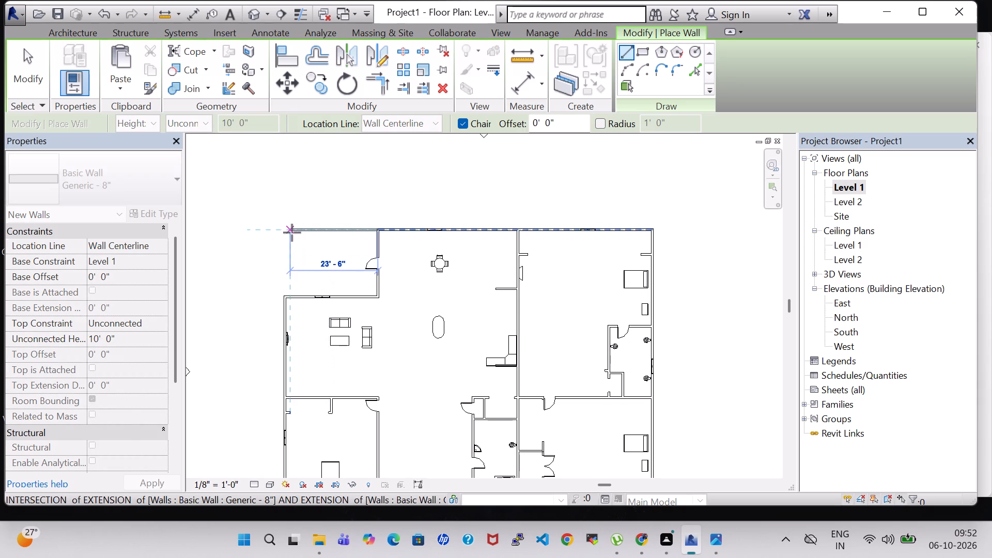
click(284, 233)
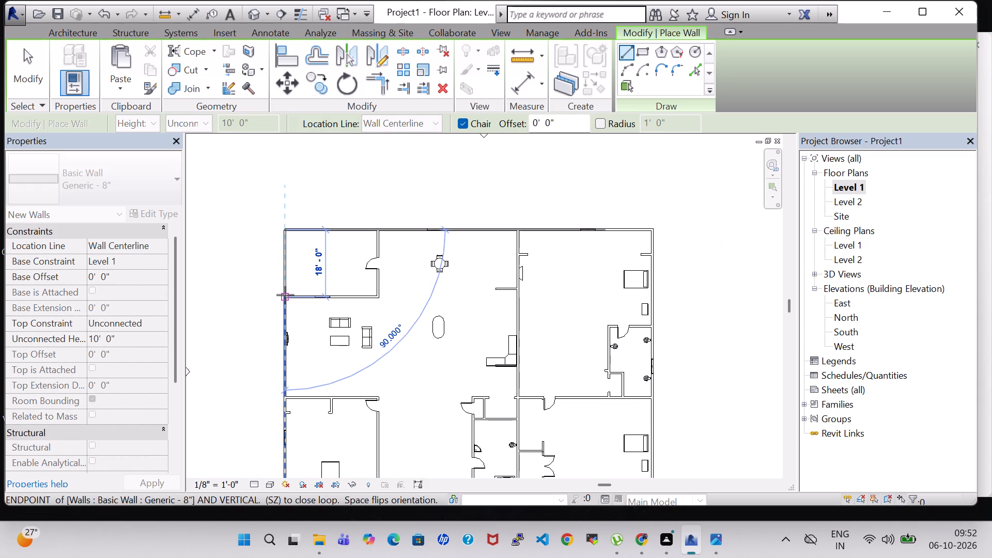
click(285, 295)
key(Escape)
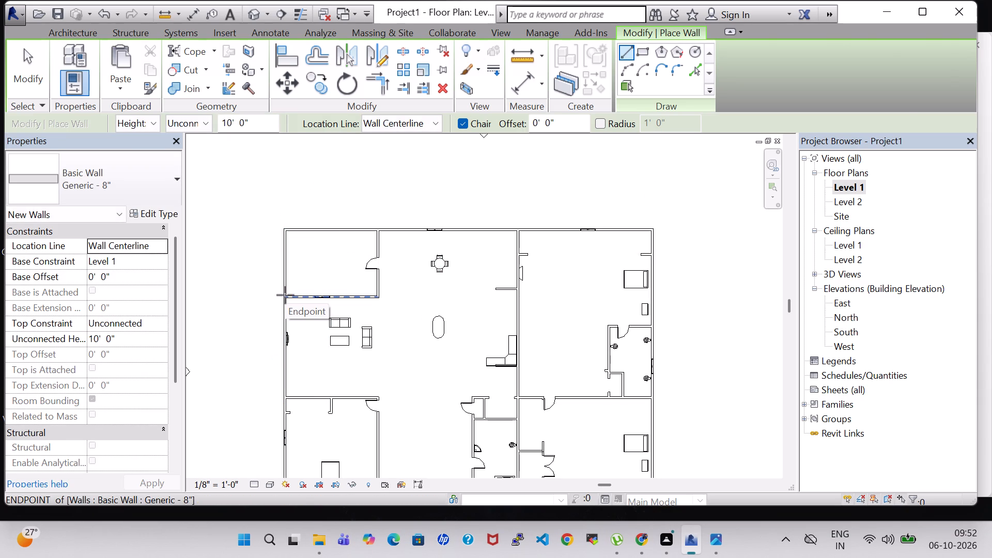
key(Escape)
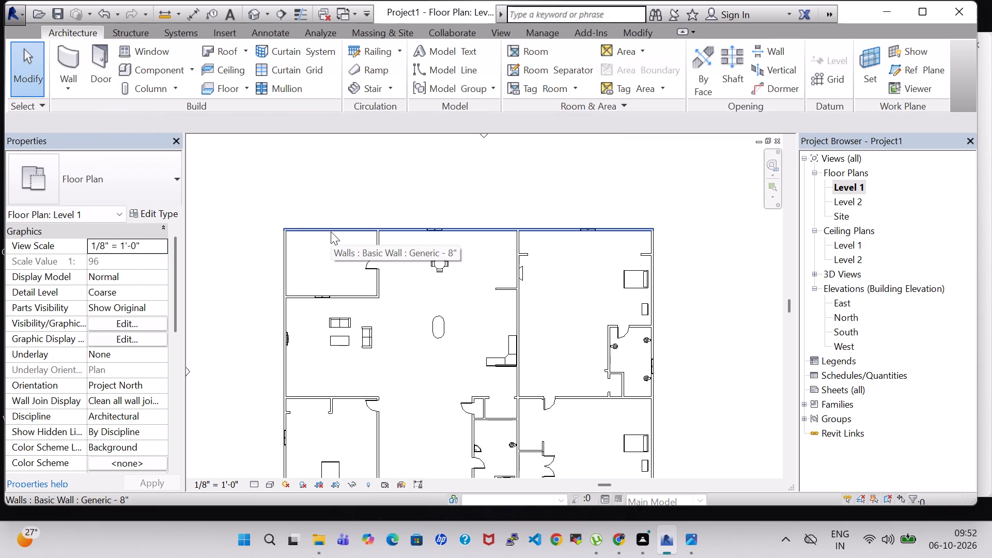
Split the top exterior wall about 10" west of the new corner room's door wall, keeping the inner segment.
click(337, 200)
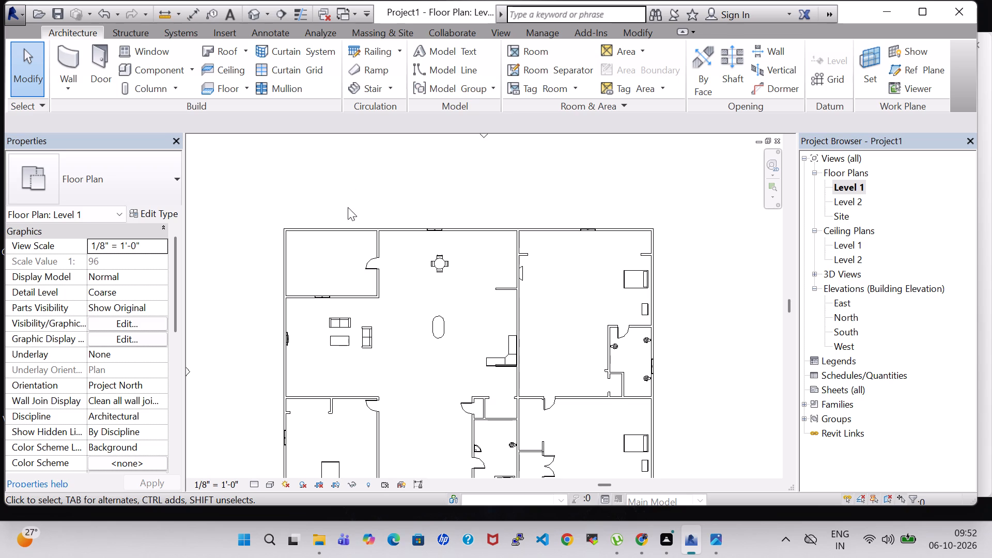
click(333, 230)
click(364, 172)
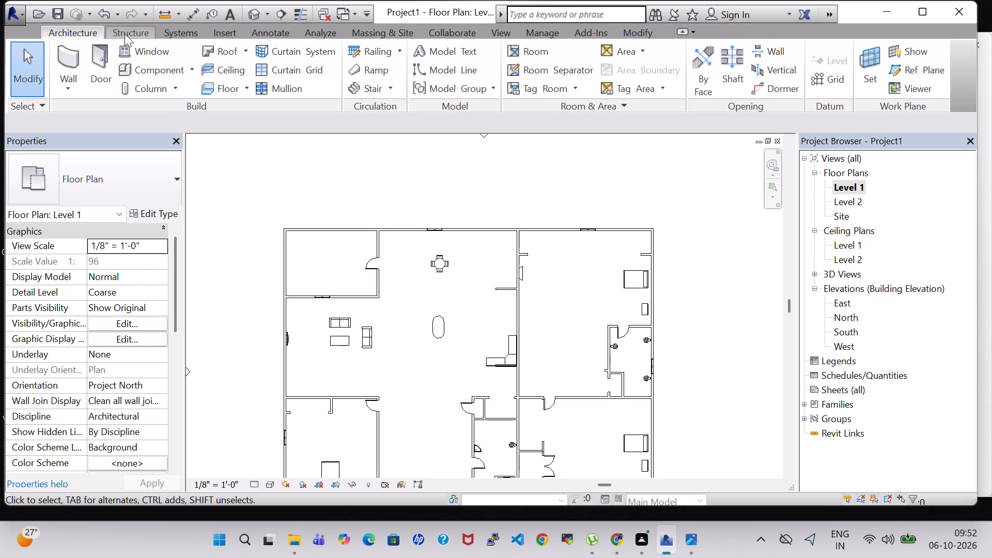
click(641, 30)
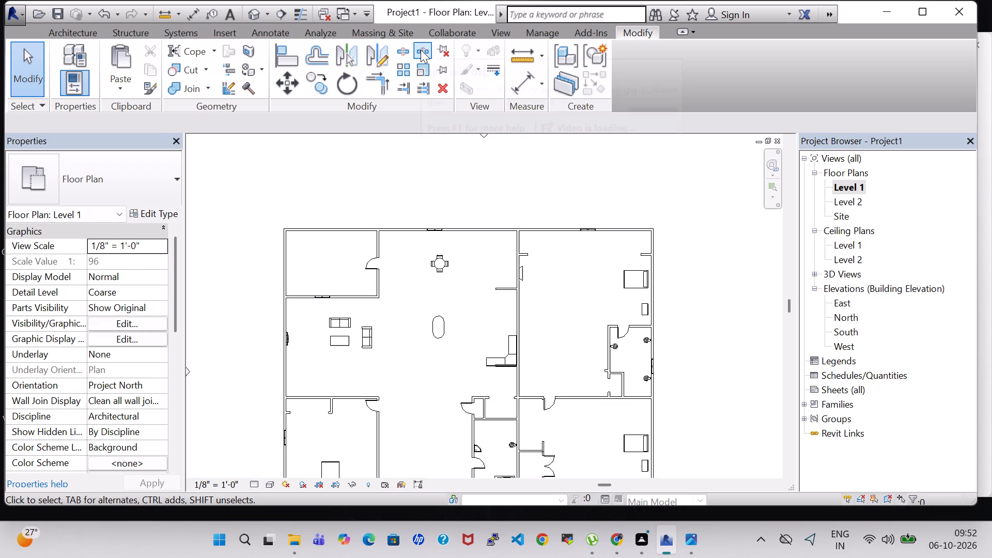
click(405, 50)
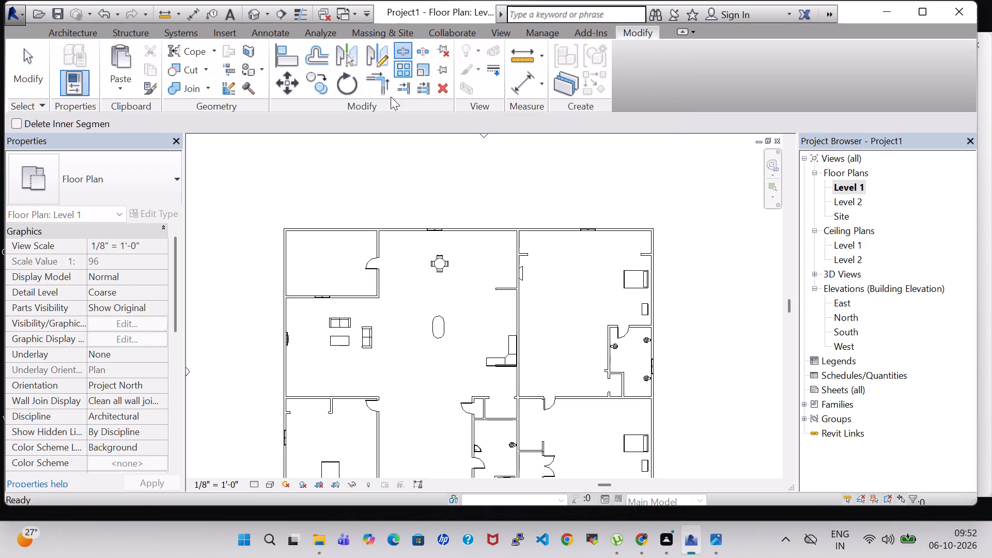
scroll(380, 225, up, 3)
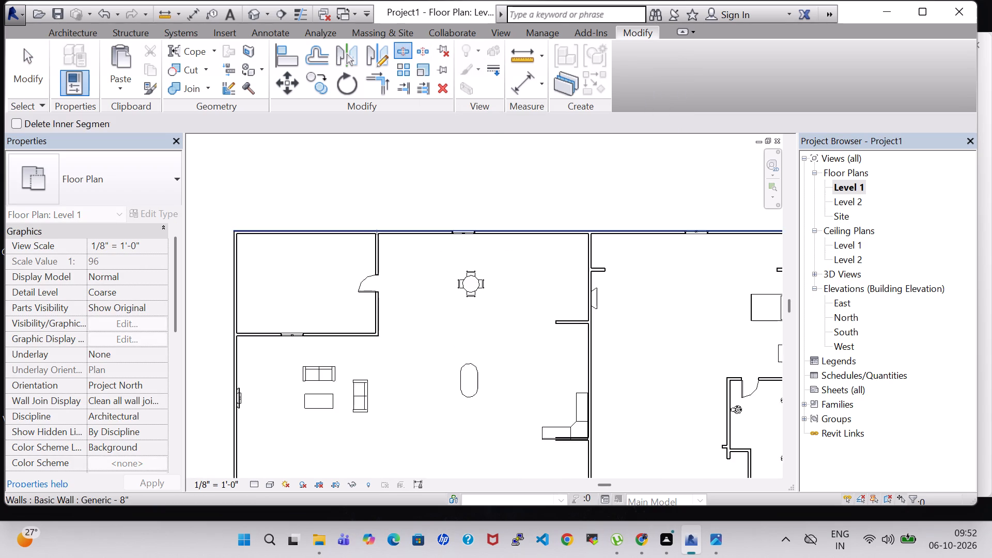
scroll(380, 225, up, 3)
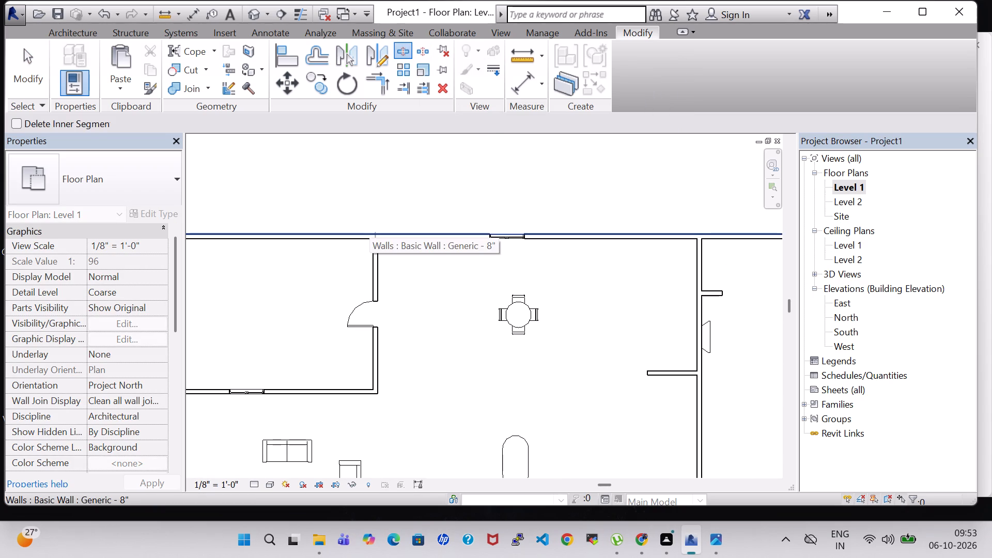
click(368, 228)
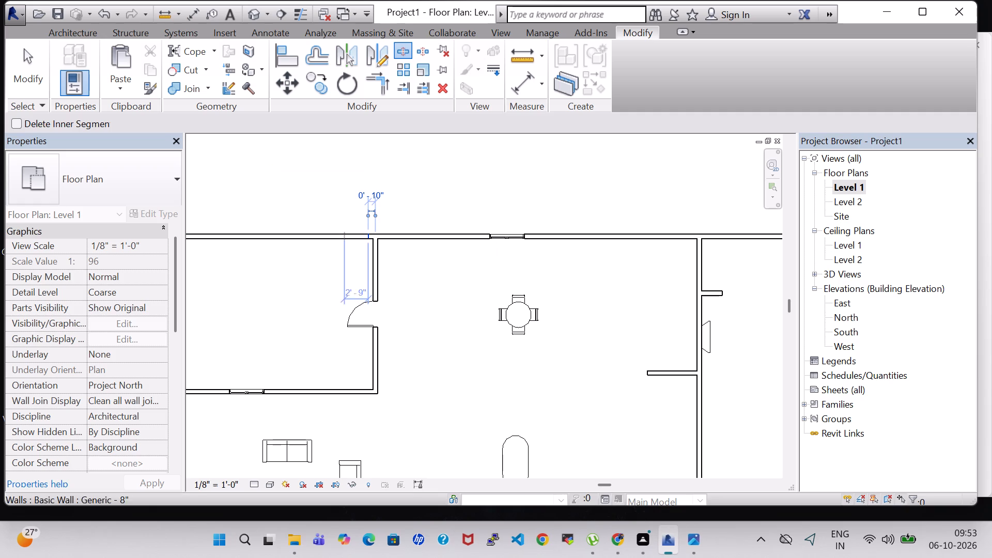
Split the west exterior wall about 17'-3" down, just above its junction with the corner room's windowed wall.
scroll(311, 260, down, 1)
middle_drag(309, 257, 404, 257)
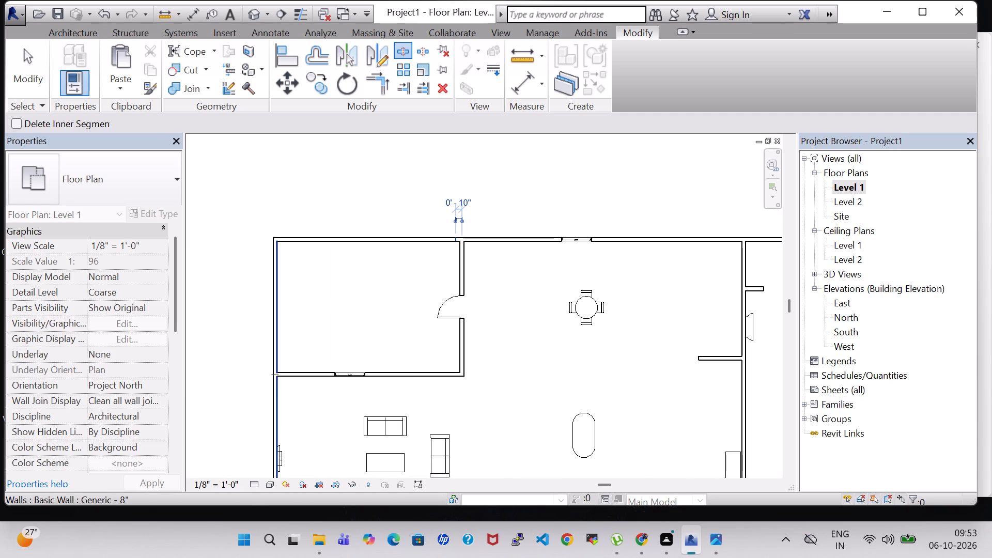
scroll(280, 368, up, 6)
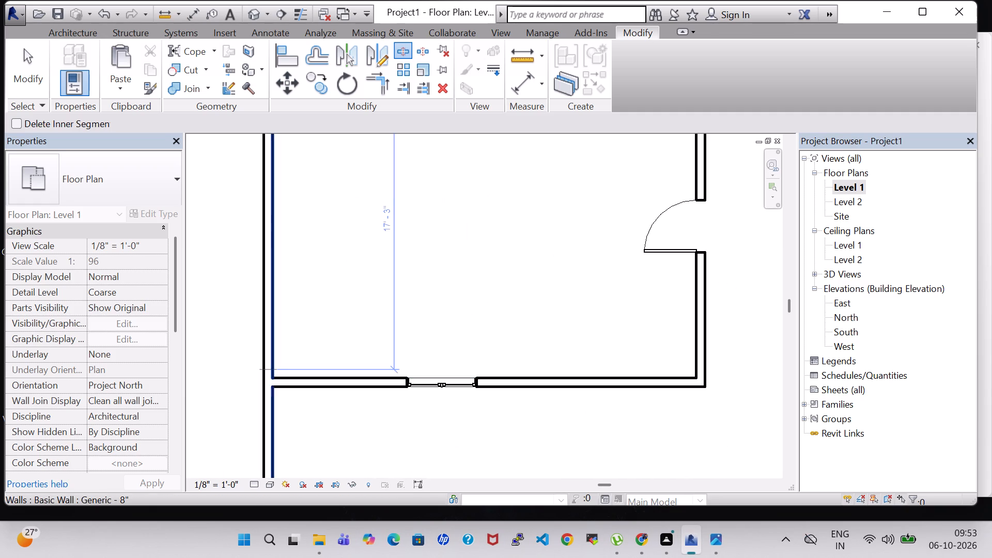
click(277, 370)
key(Escape)
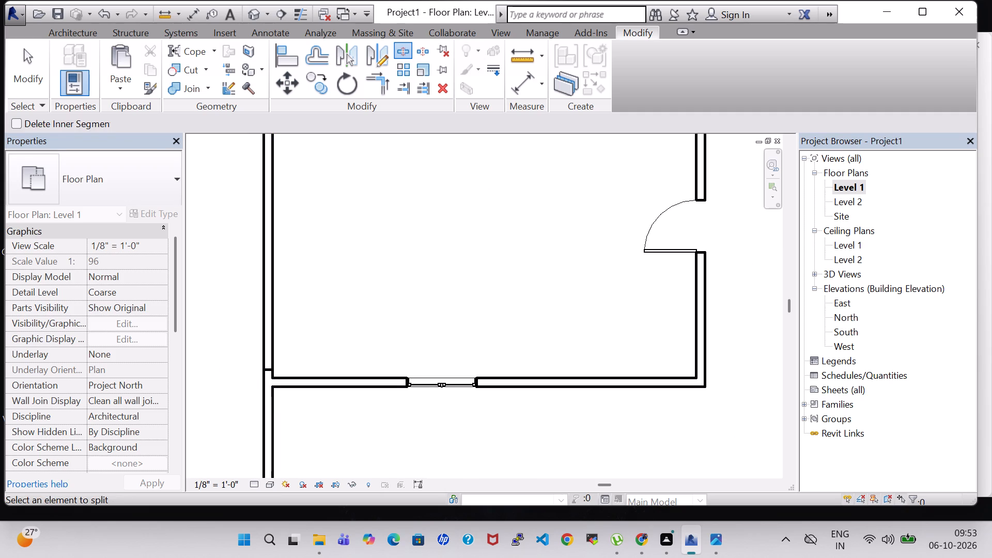
key(Escape)
scroll(383, 285, down, 4)
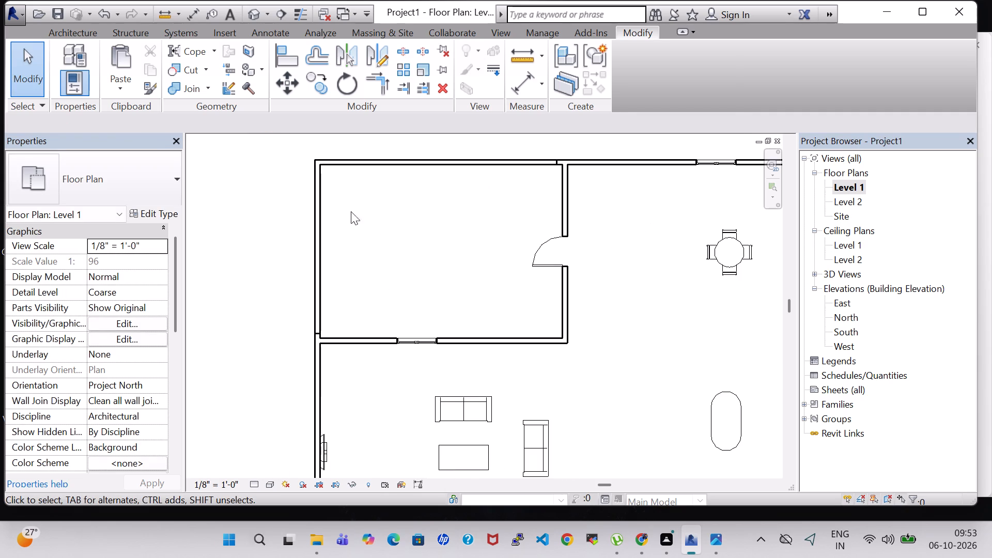
For the corner room's north and west exterior wall segments, set the Generic - 8" type's structure layer thickness to 8".
click(318, 189)
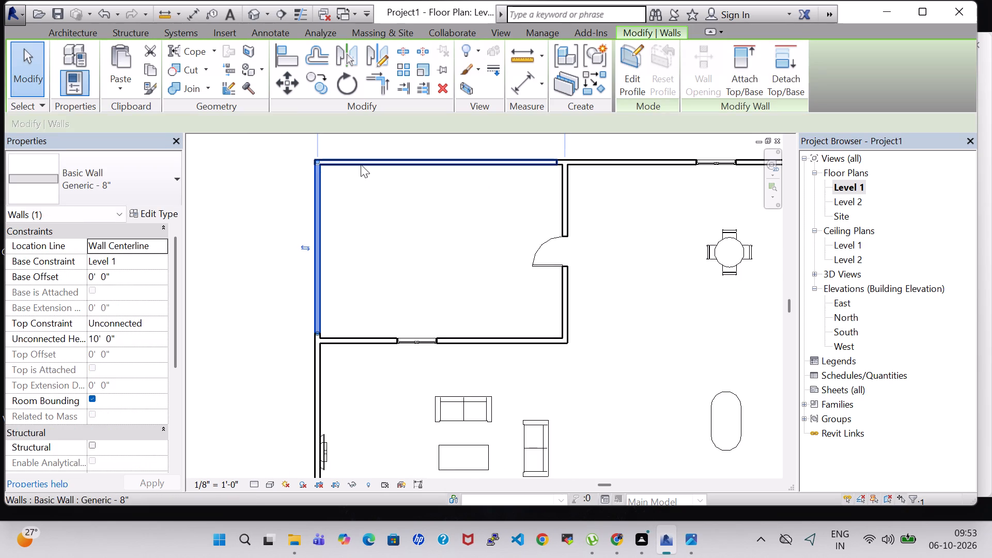
click(361, 164)
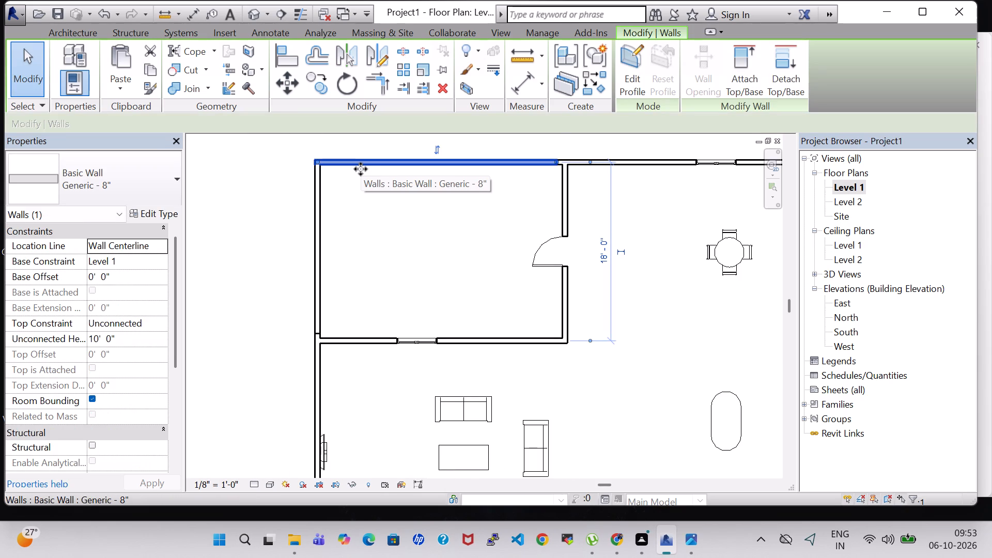
ctrl+click(315, 208)
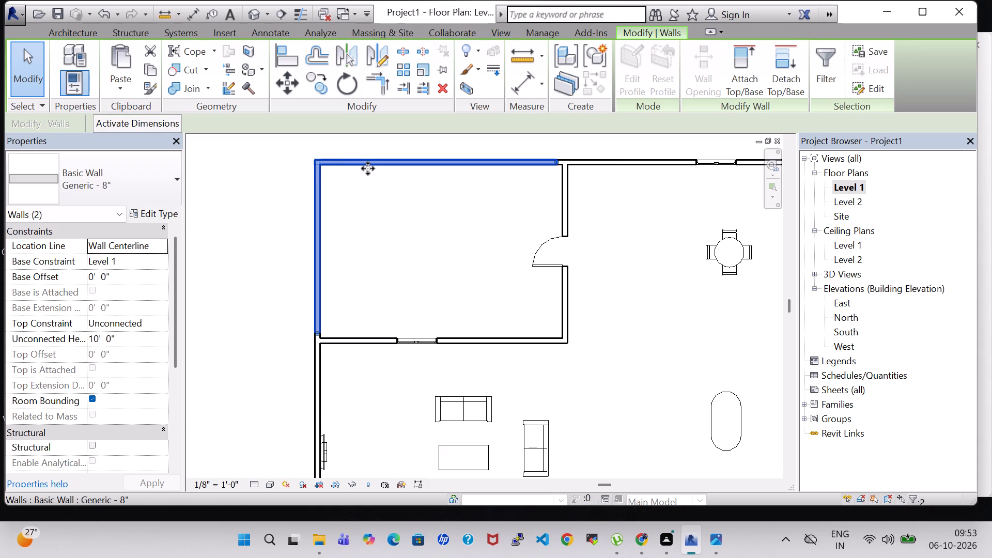
click(271, 485)
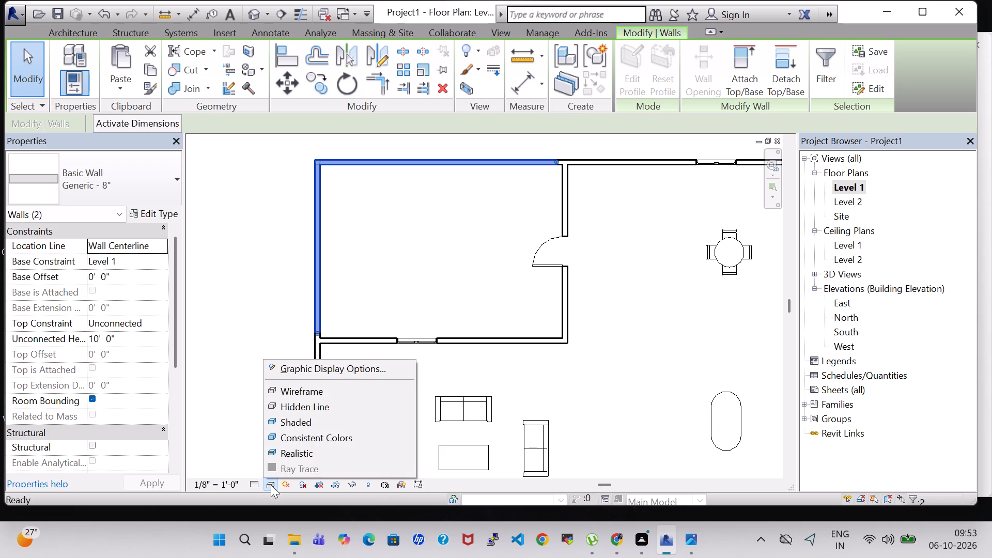
click(299, 405)
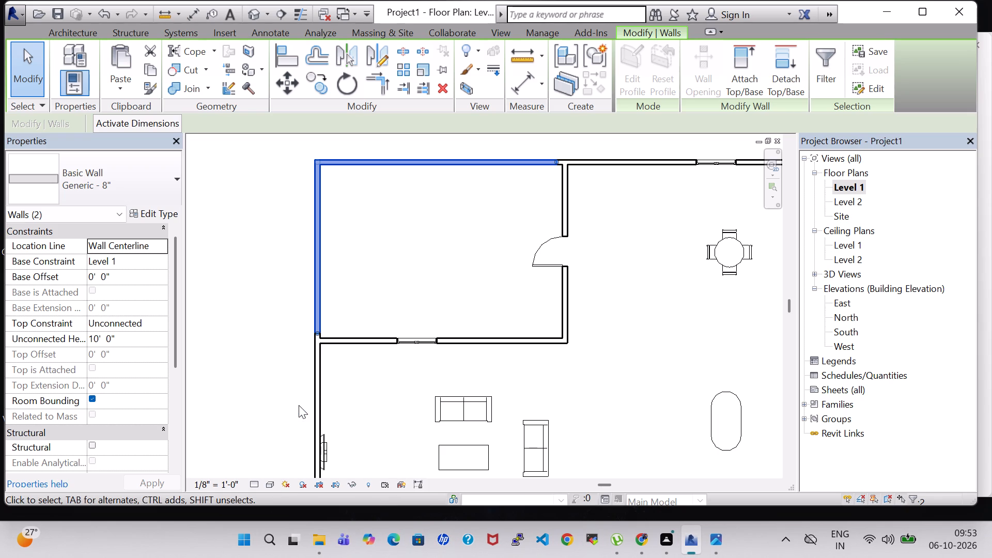
click(254, 485)
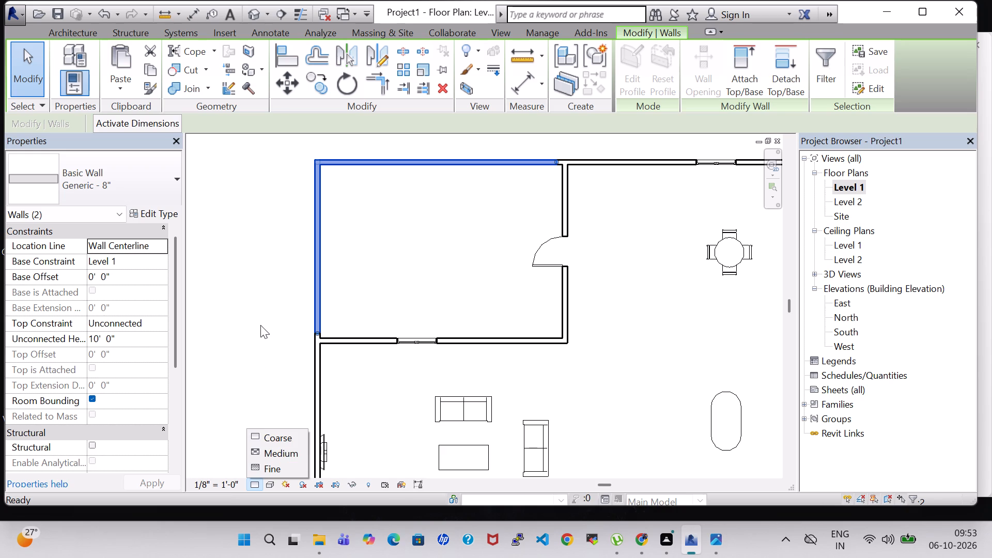
click(146, 210)
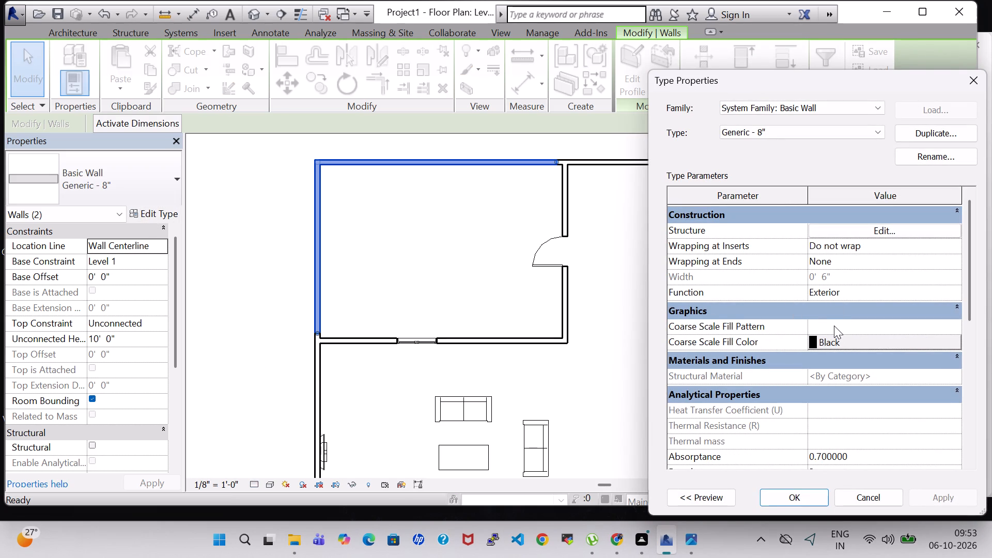
scroll(832, 329, down, 7)
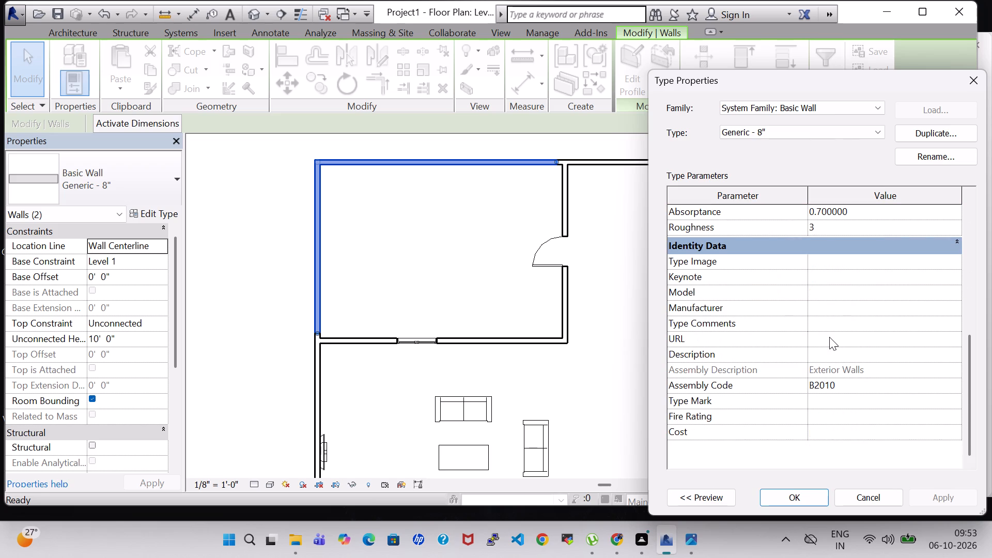
click(853, 373)
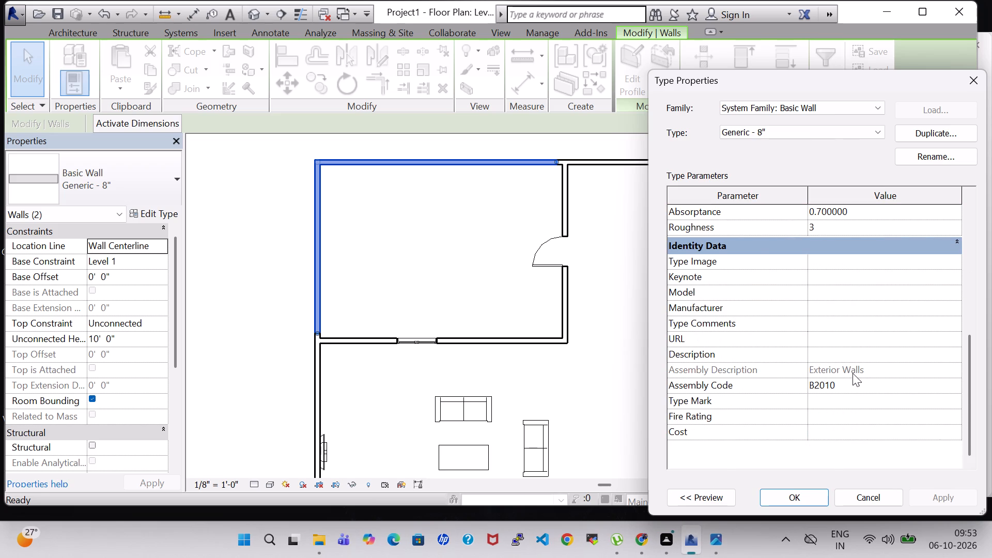
scroll(852, 372, up, 7)
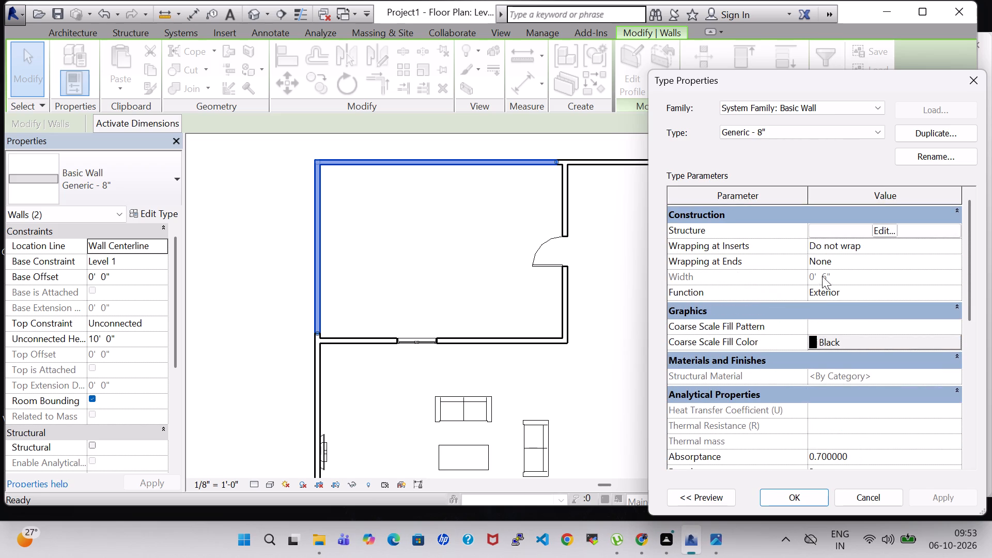
click(874, 230)
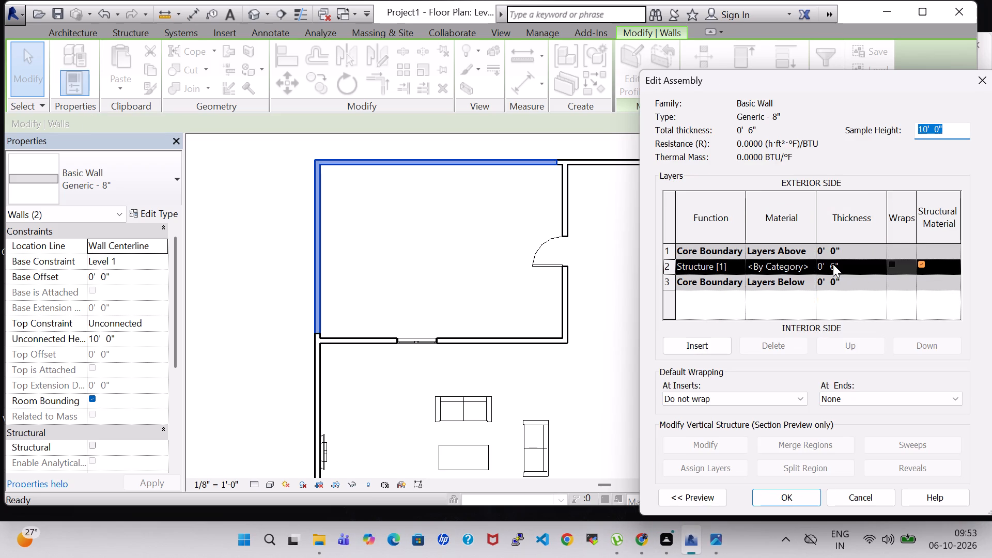
click(834, 262)
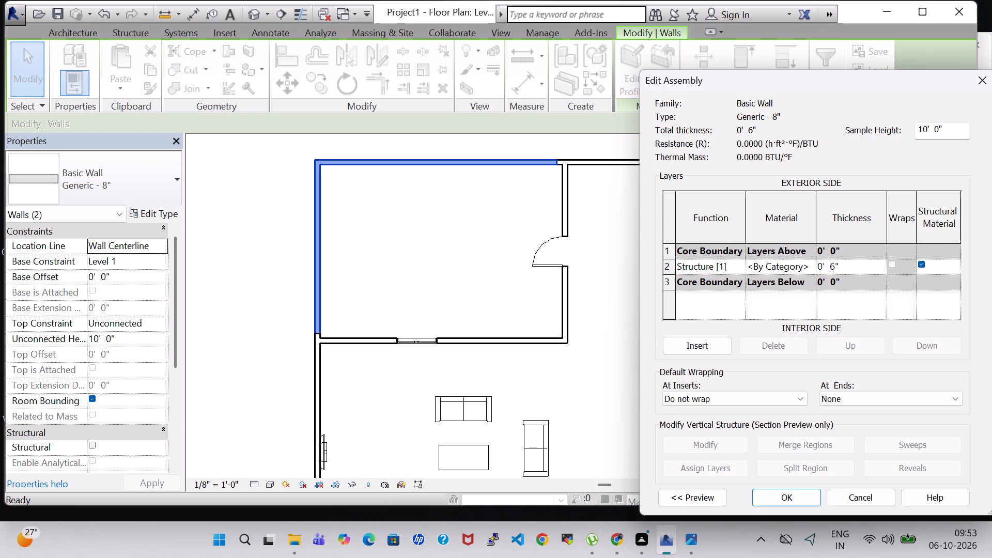
key(Right)
key(BackSpace)
key(8)
click(782, 498)
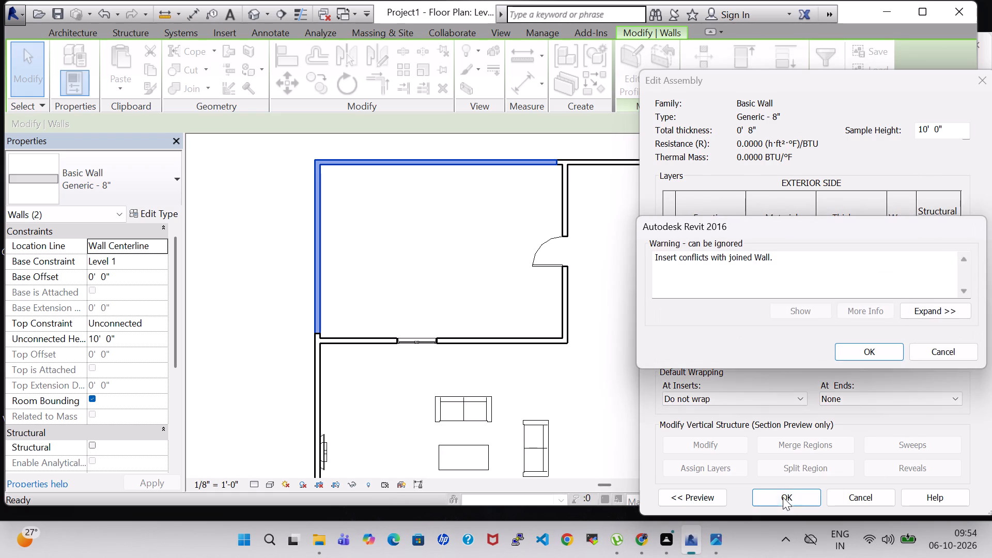
click(865, 349)
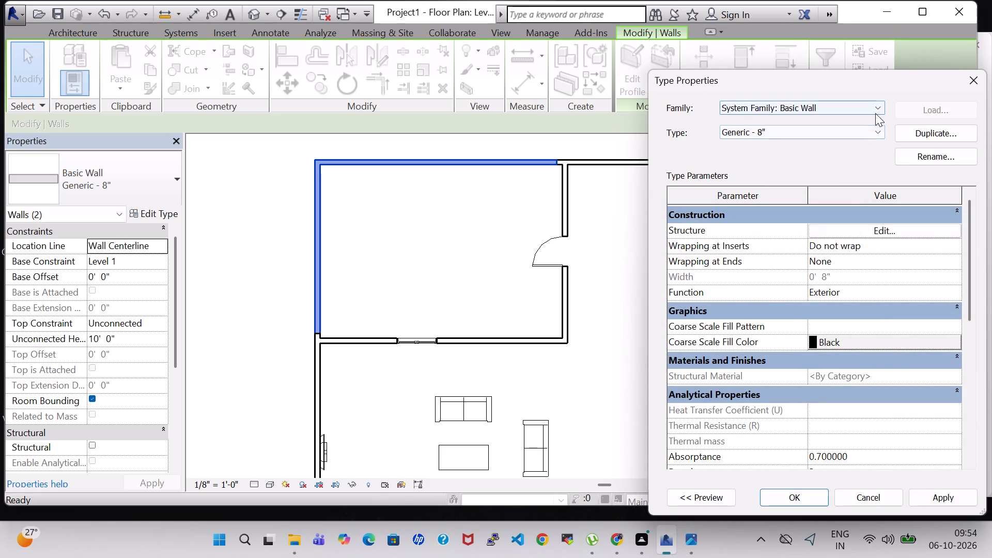
Change both selected exterior wall segments of the corner room to the Curtain Wall family, type Curtain Wall 1.
click(878, 131)
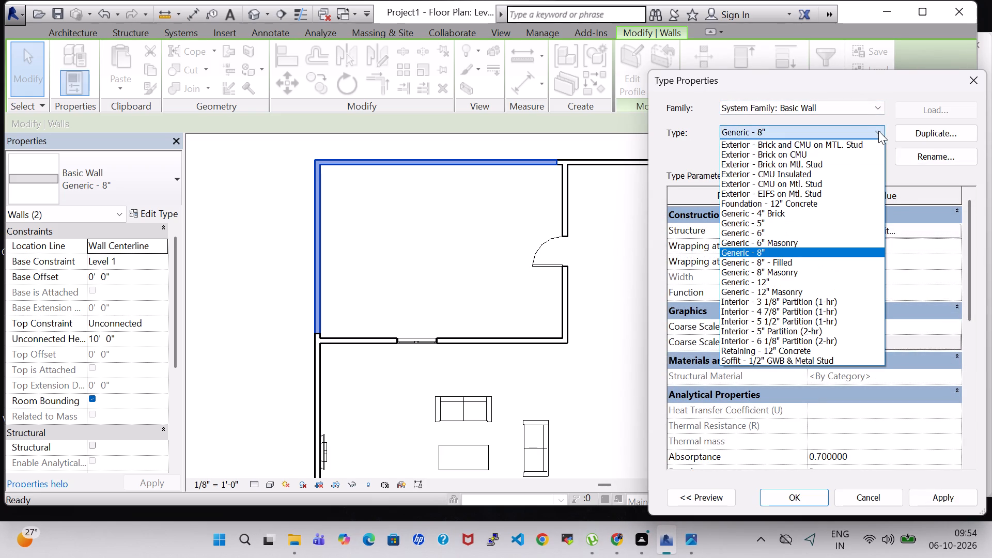
click(878, 131)
click(865, 100)
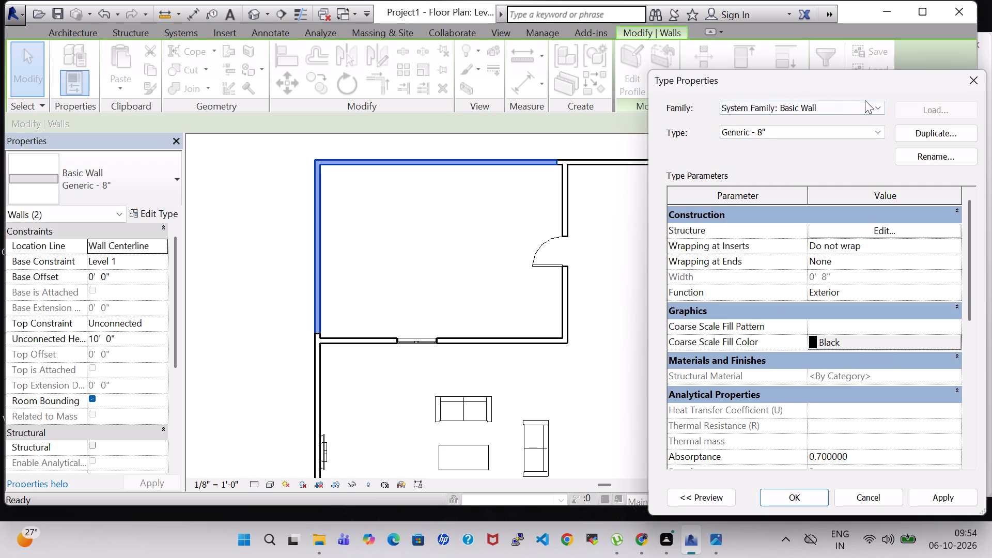
click(879, 105)
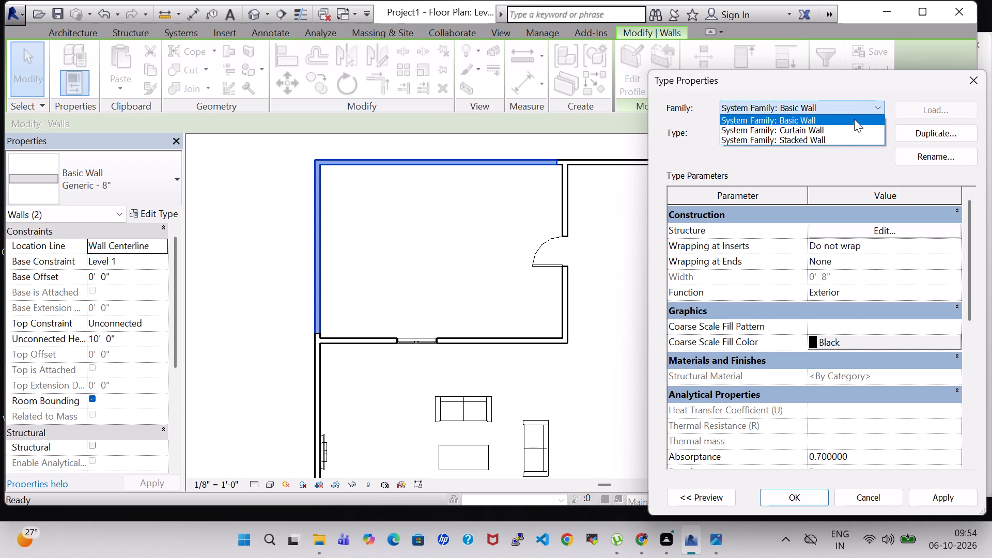
click(832, 133)
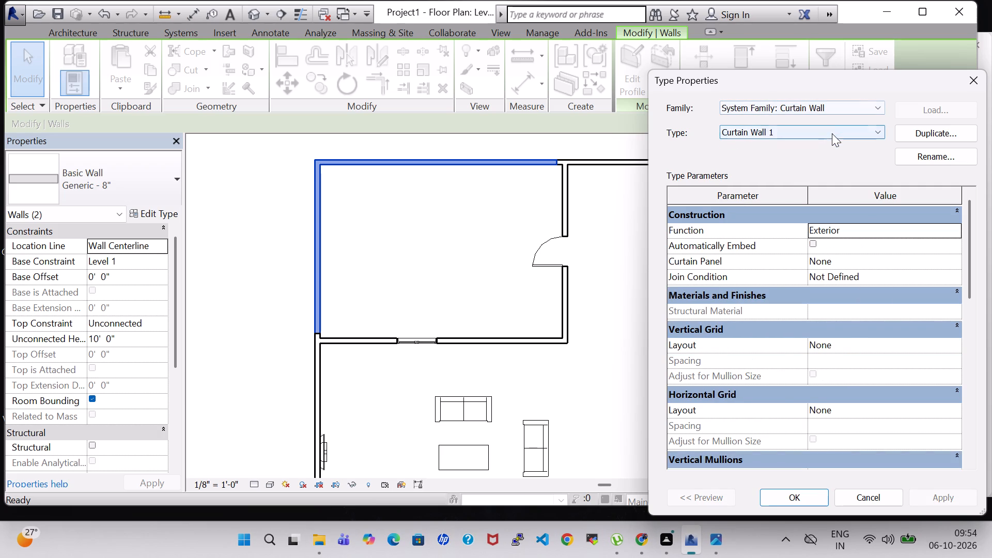
click(817, 495)
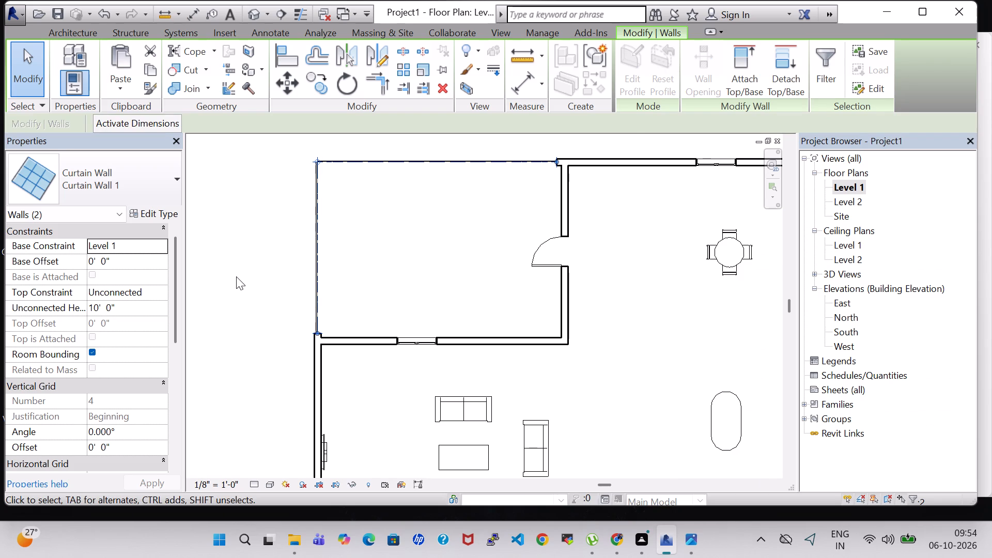
click(236, 276)
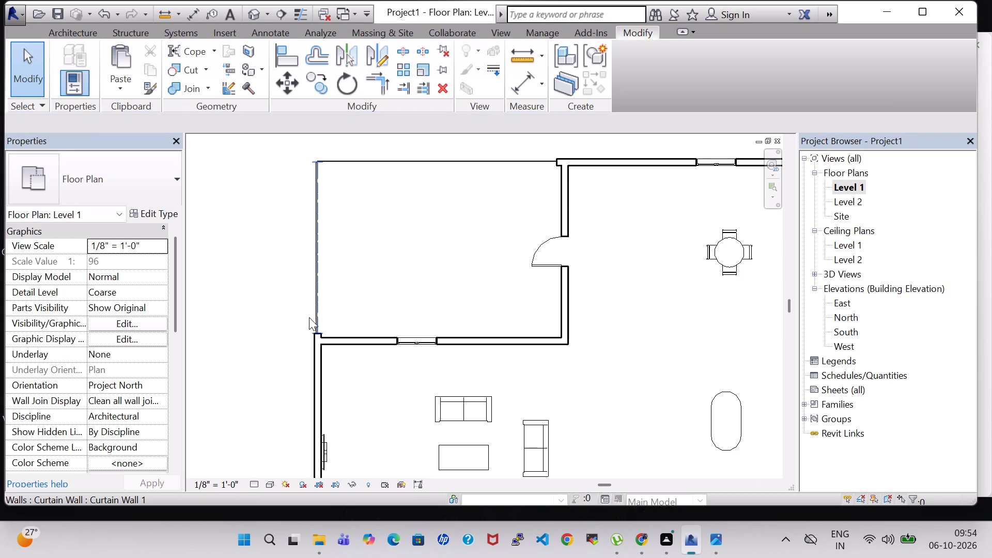
Save the Project1 floor plan project.
scroll(383, 330, down, 4)
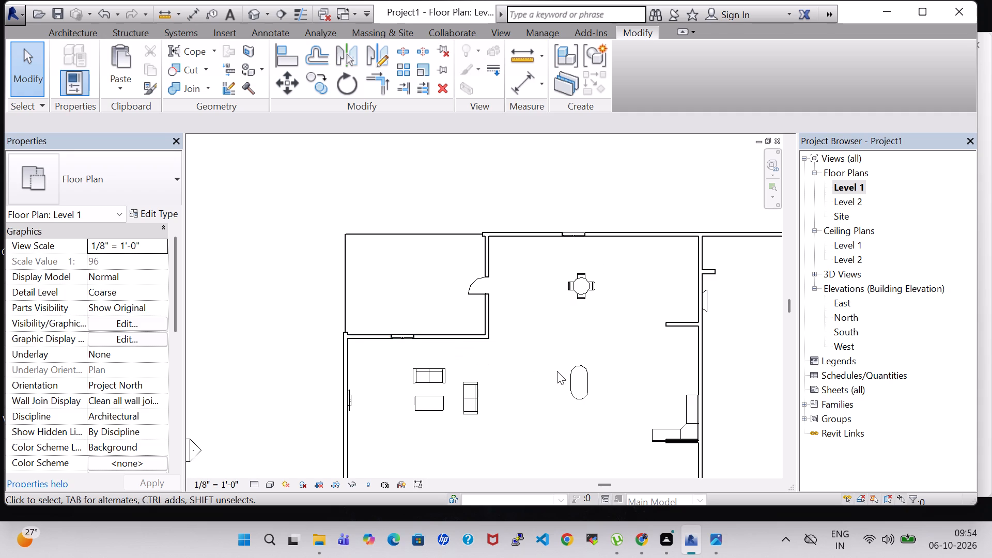
scroll(557, 372, down, 2)
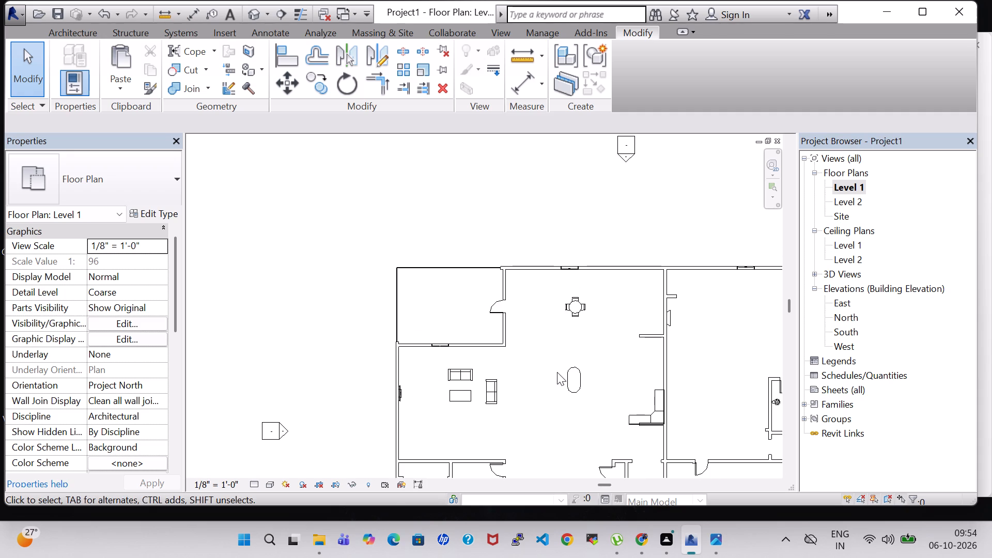
middle_drag(557, 372, 350, 254)
scroll(424, 318, up, 1)
scroll(355, 255, down, 3)
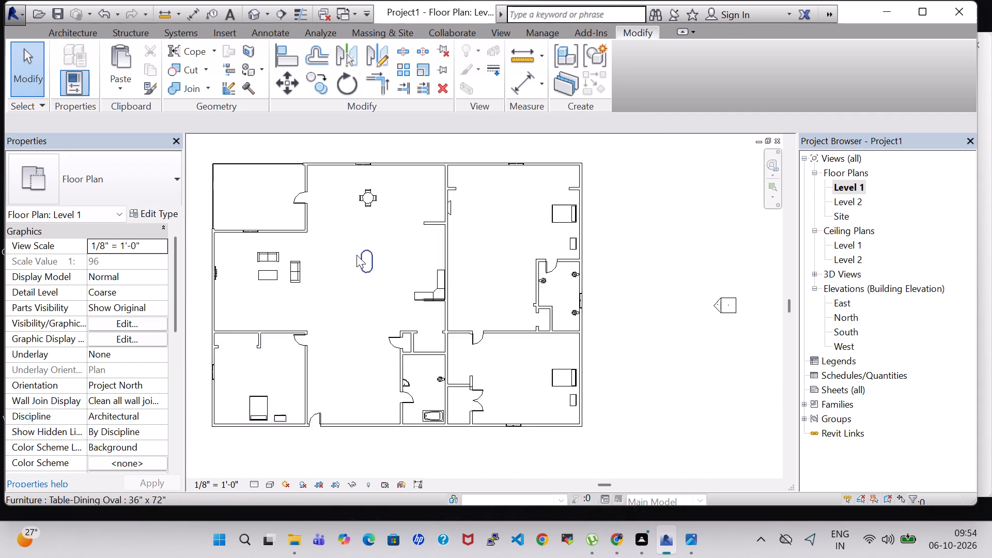
click(61, 17)
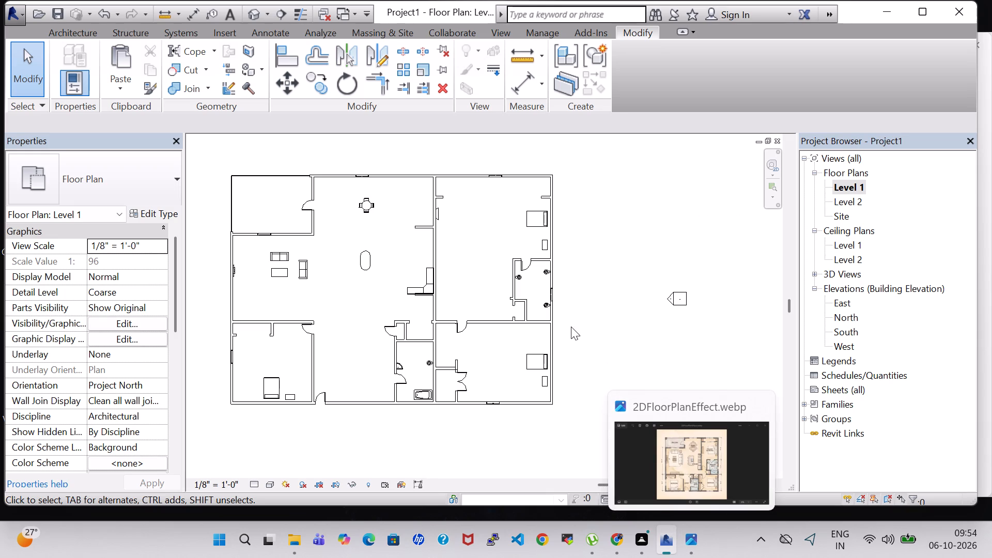
click(621, 286)
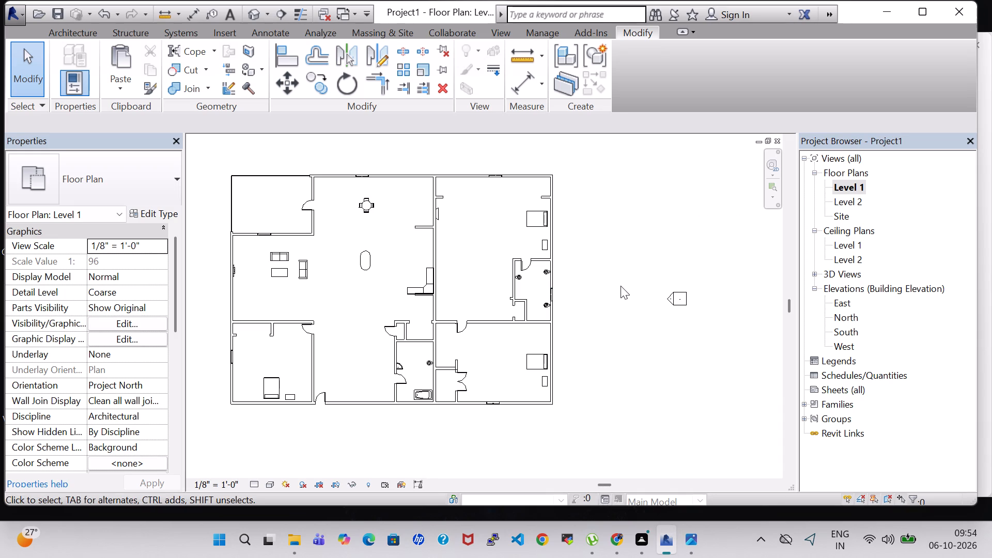
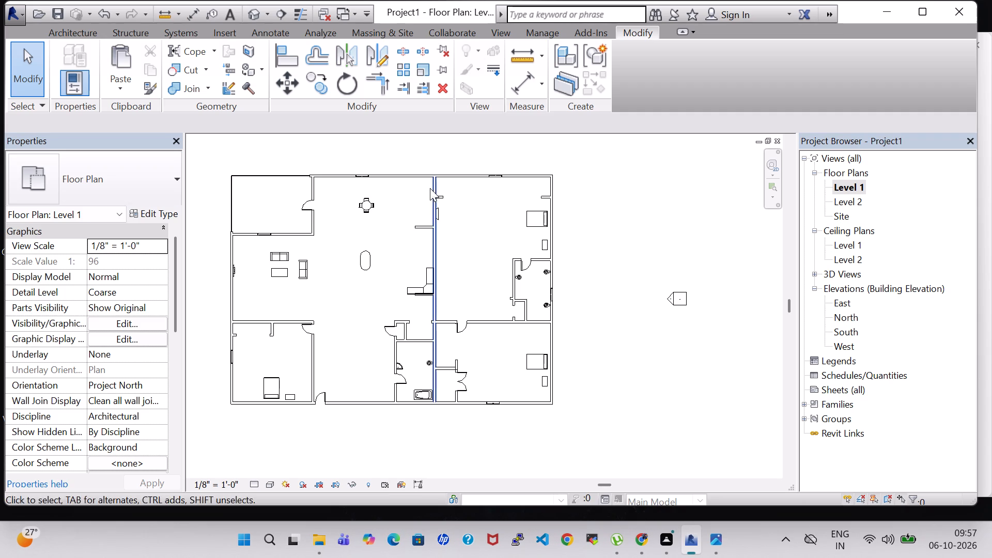
Shift the horizontal wall between the living area and the southwest bedroom north to 25'-0" from the living area's north wall.
click(276, 322)
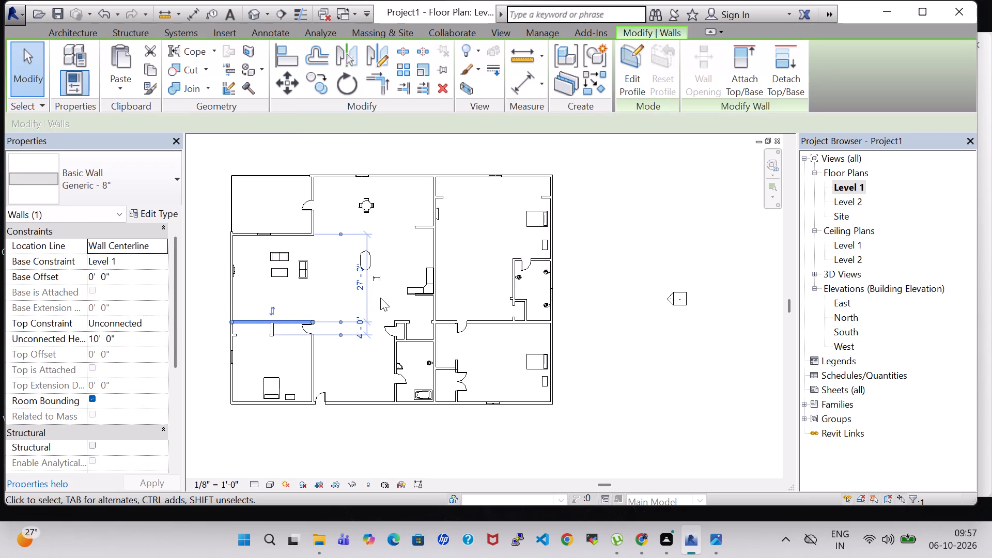
key(Up)
key(Up)
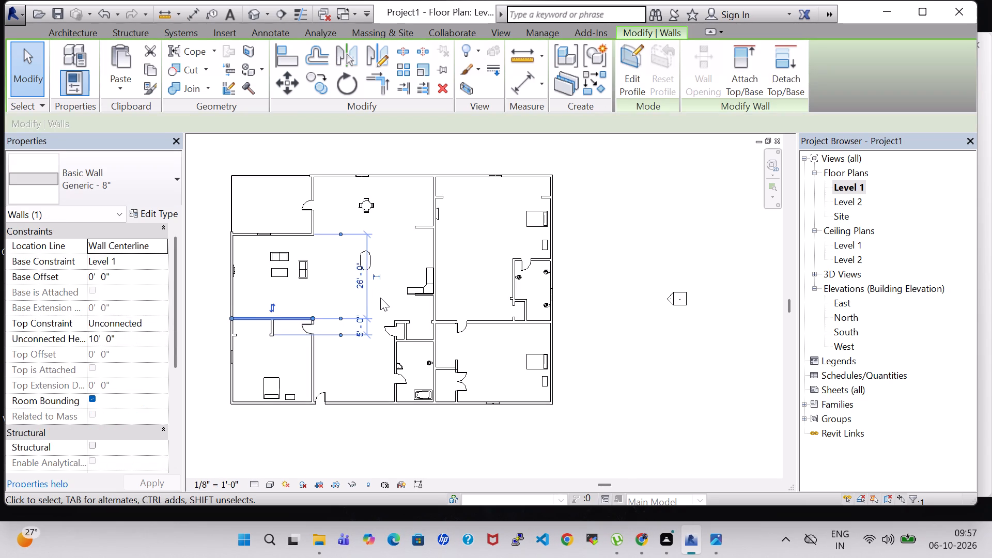
key(Up)
key(Up)
key(Down)
key(Down)
key(Down)
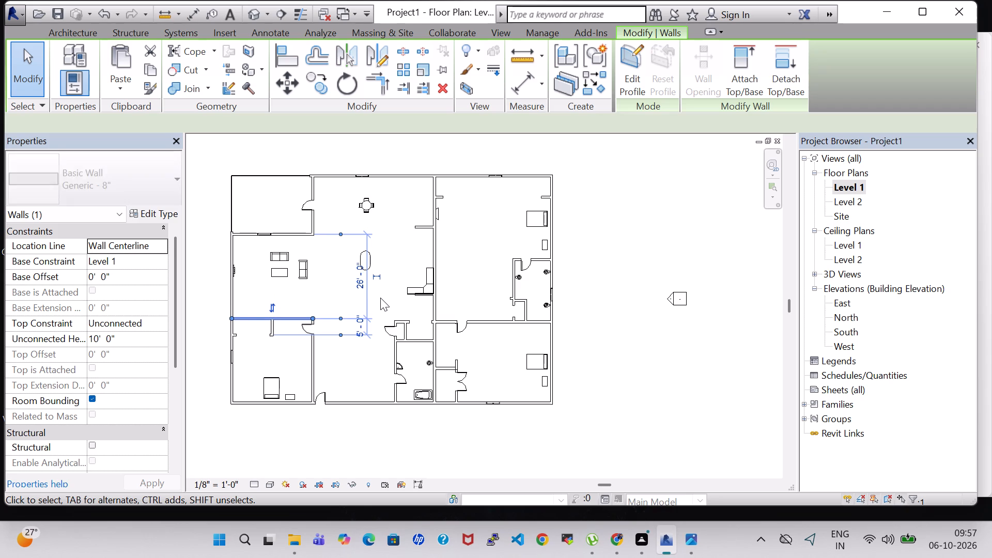
key(Up)
key(Down)
key(Up)
key(Up)
key(Up)
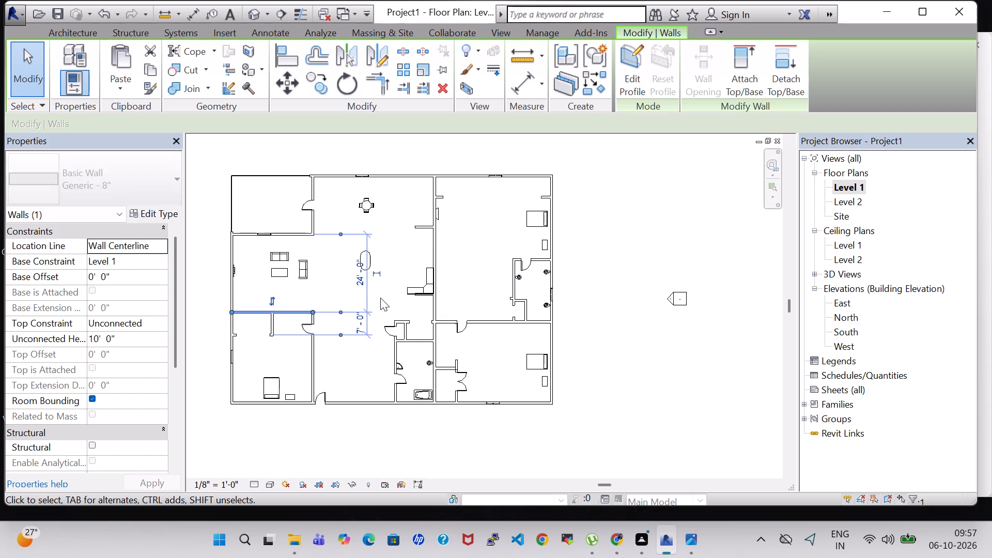
key(Up)
key(Up)
key(Up)
key(Up)
key(Down)
key(Down)
key(Down)
key(Down)
key(Down)
key(Down)
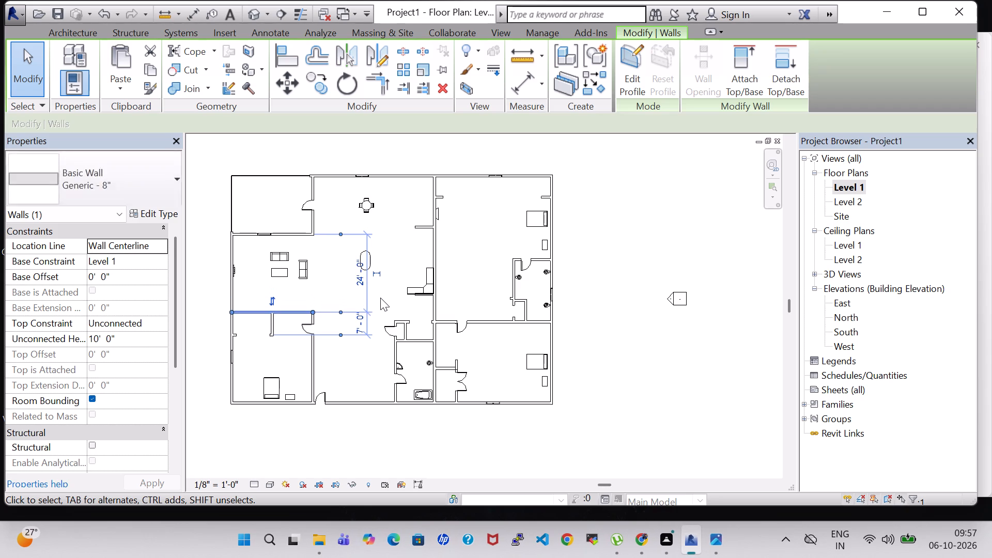
key(Up)
key(Down)
key(Up)
key(Up)
key(Down)
key(Down)
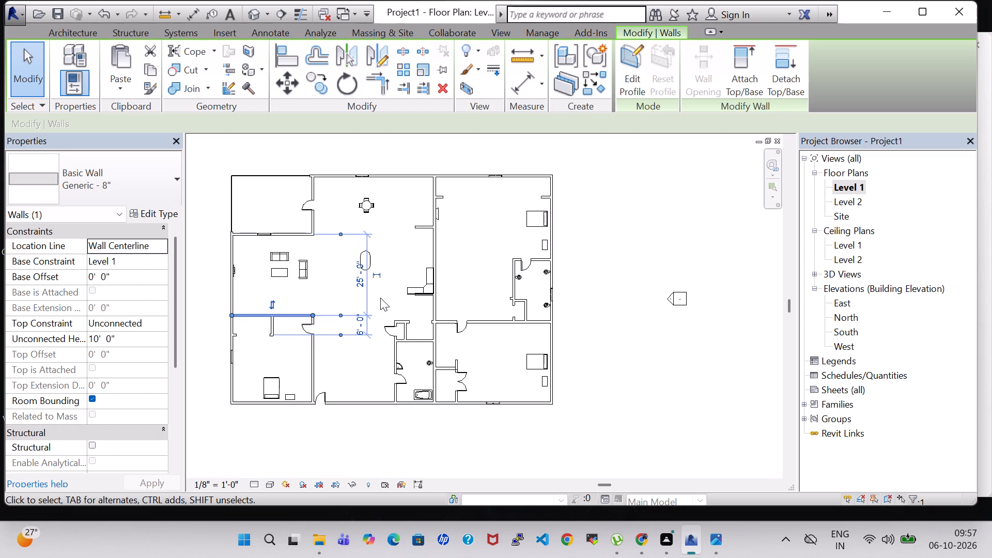
key(Up)
key(Up)
key(Up)
key(Up)
key(Up)
key(Up)
key(Up)
key(Down)
key(Down)
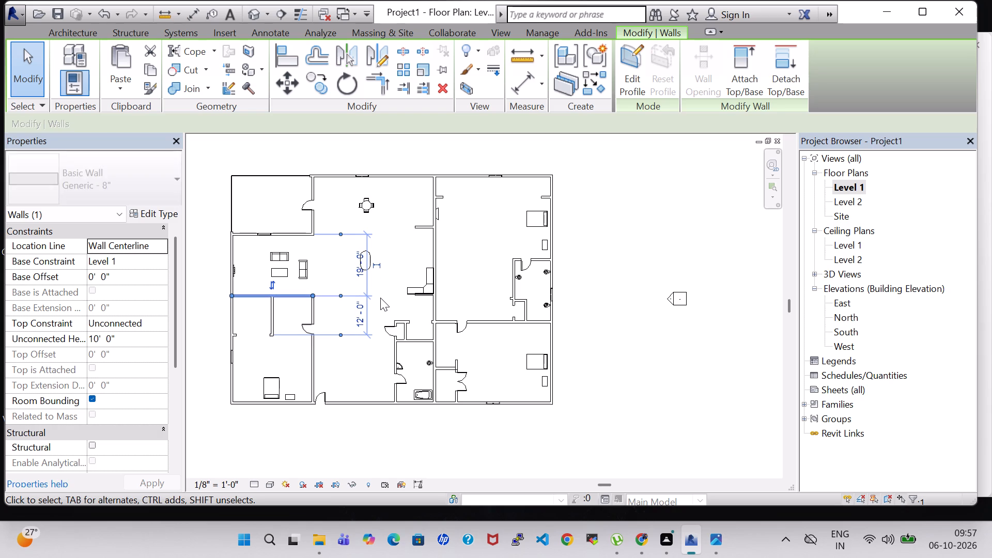
key(Down)
key(Down)
key(Down)
key(Down)
key(Down)
key(Up)
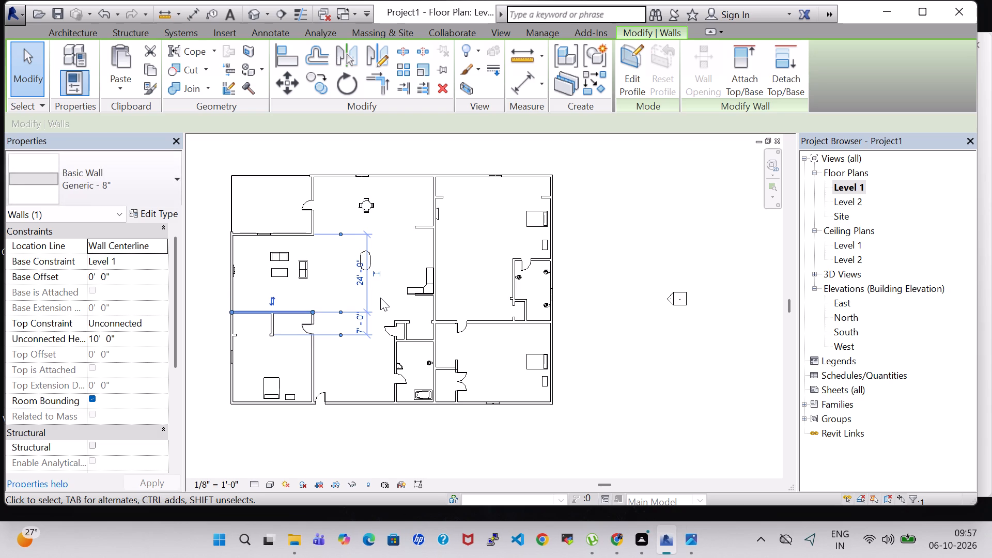
key(Down)
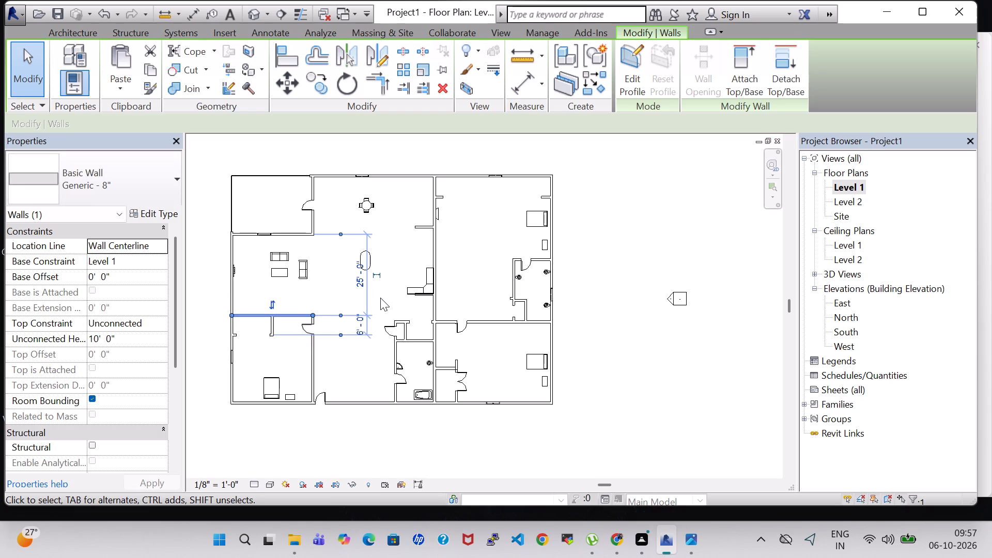
key(Escape)
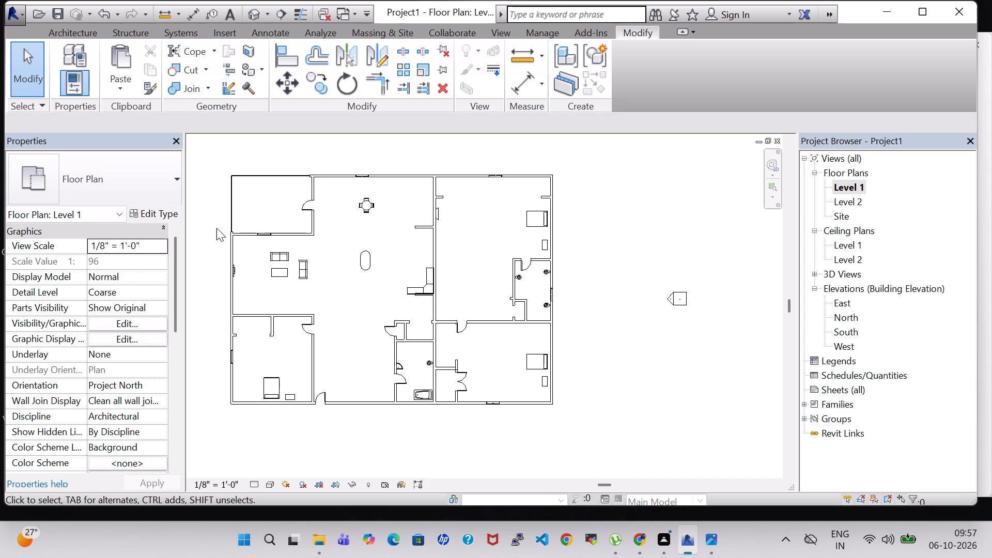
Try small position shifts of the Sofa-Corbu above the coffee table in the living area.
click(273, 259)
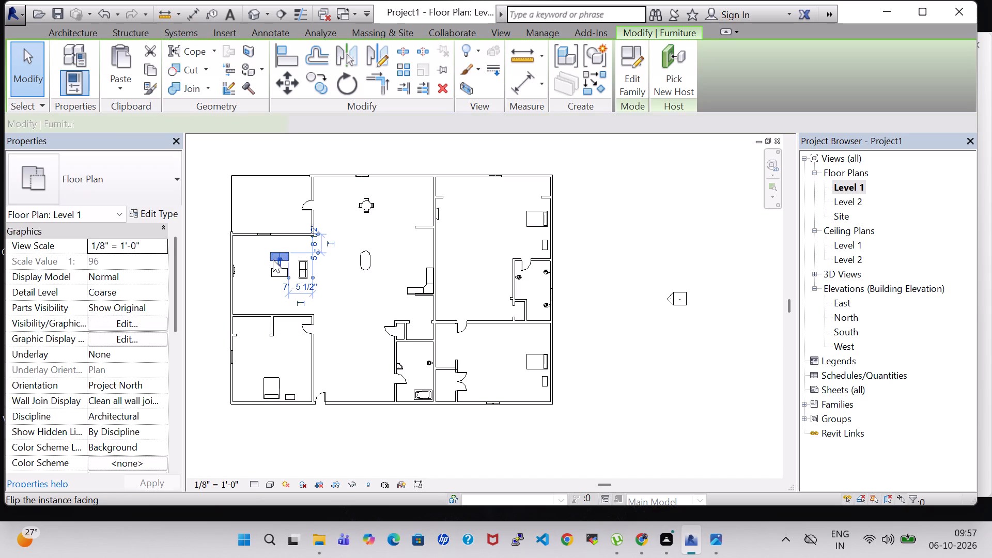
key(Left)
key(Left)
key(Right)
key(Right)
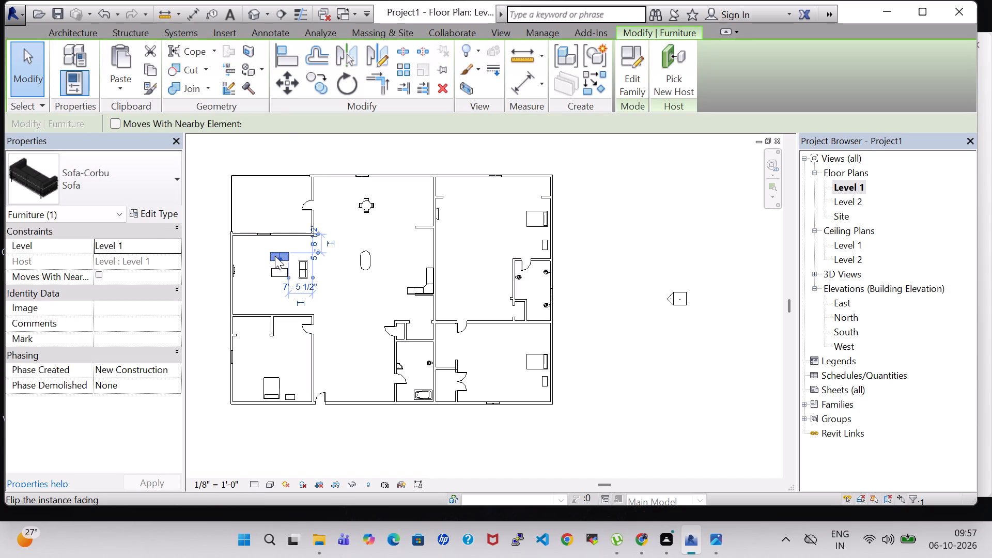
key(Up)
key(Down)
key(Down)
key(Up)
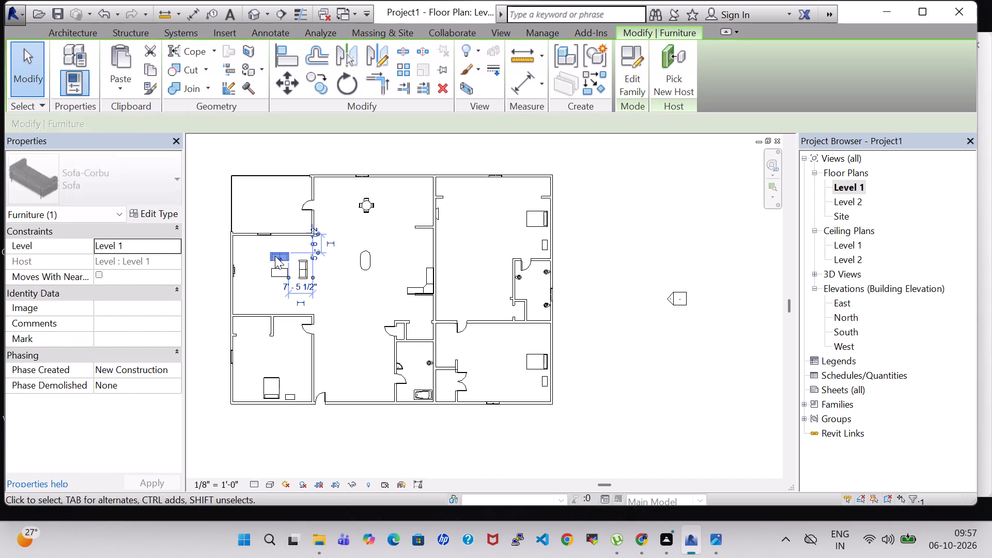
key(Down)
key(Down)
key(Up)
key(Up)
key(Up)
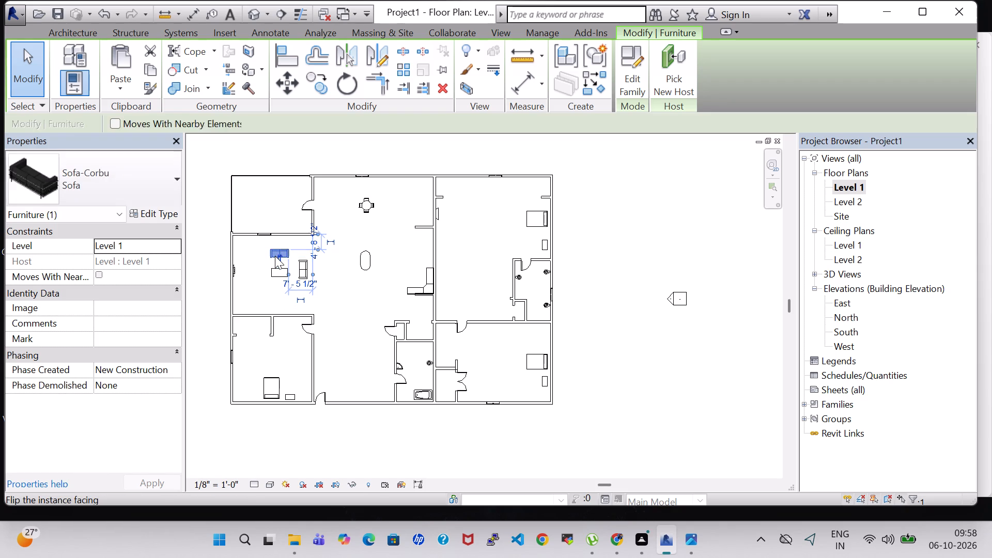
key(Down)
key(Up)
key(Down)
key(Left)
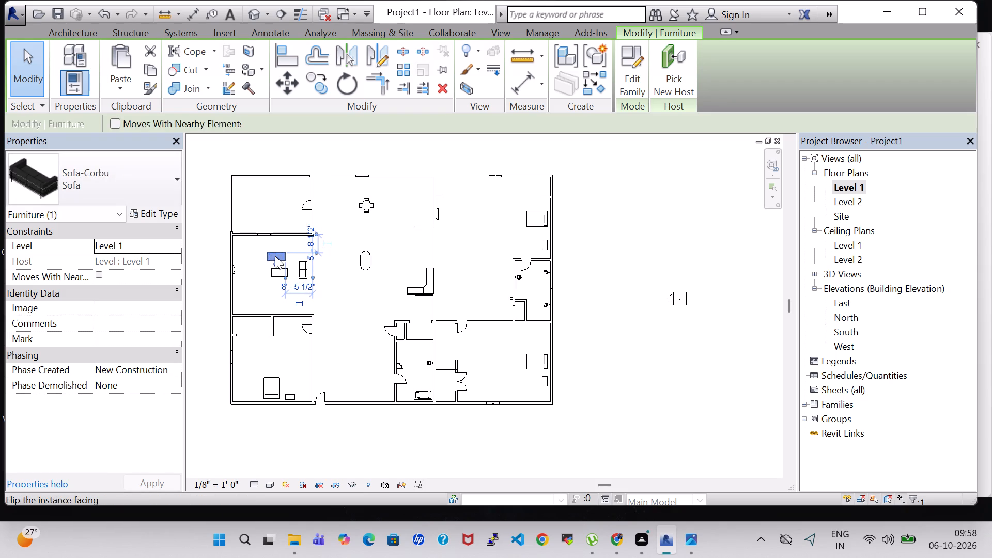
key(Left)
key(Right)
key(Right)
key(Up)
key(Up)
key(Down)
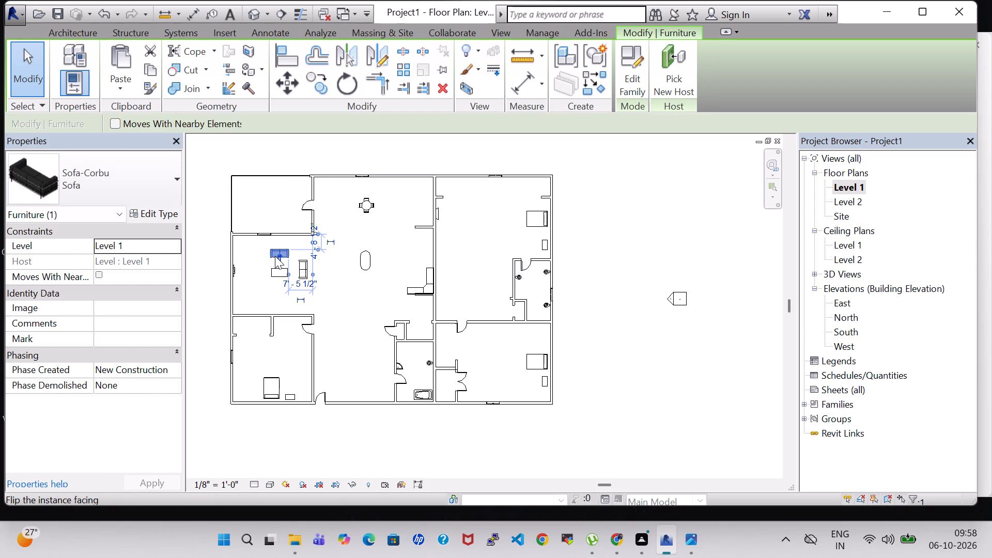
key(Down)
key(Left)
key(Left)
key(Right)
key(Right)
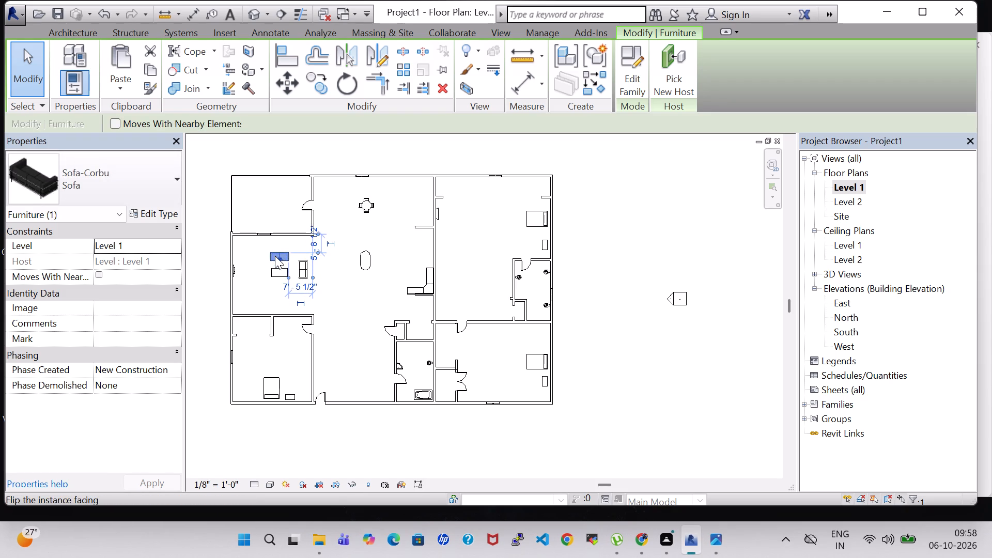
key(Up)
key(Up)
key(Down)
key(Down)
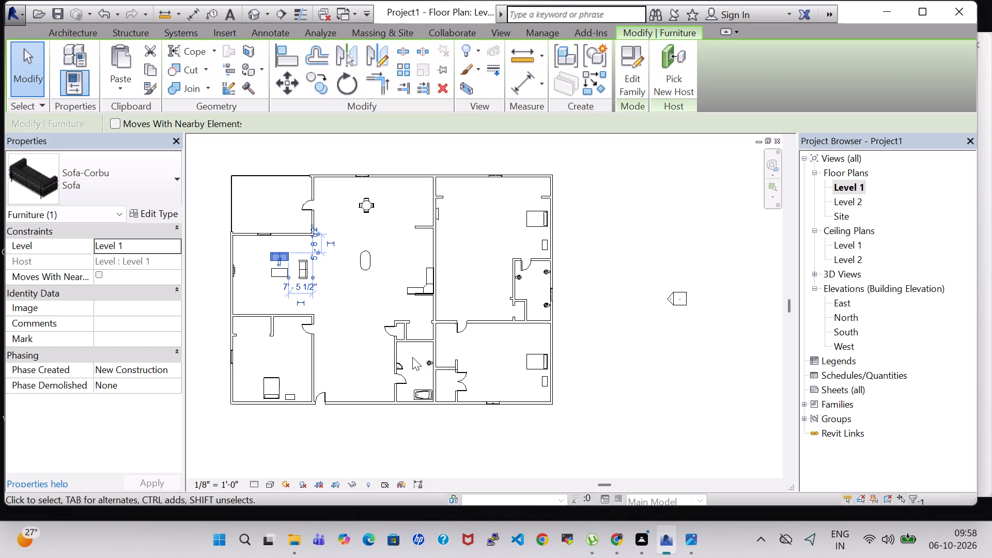
Move the double bed in the northeast bedroom south to 8'-6" from the bathroom wall.
scroll(541, 274, up, 4)
click(529, 180)
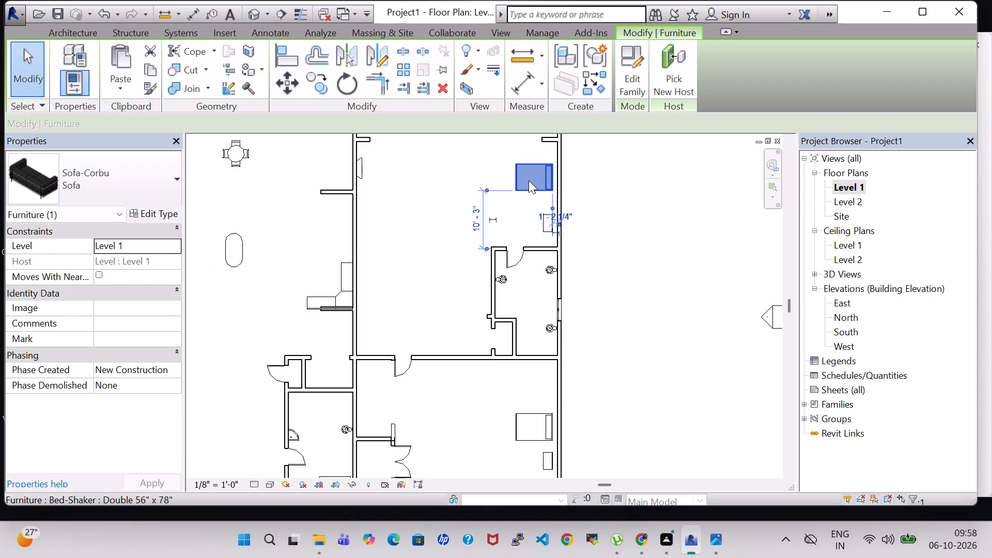
key(Down)
key(Down)
key(Down)
key(Up)
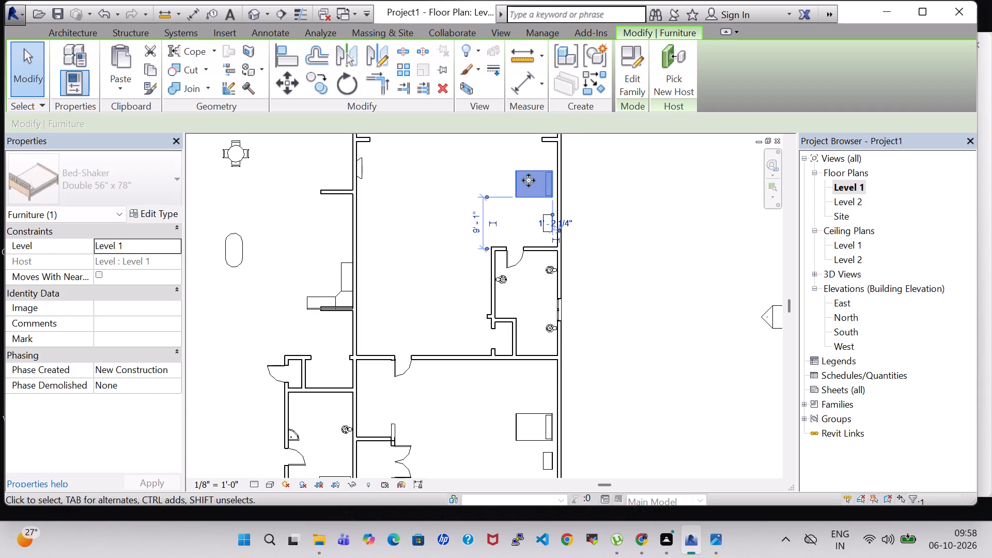
key(Up)
key(Down)
key(Down)
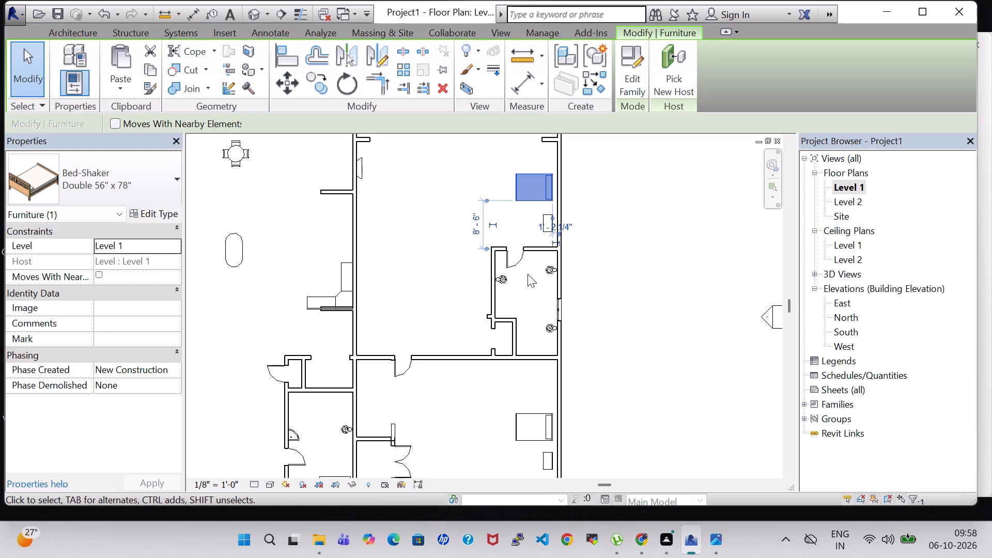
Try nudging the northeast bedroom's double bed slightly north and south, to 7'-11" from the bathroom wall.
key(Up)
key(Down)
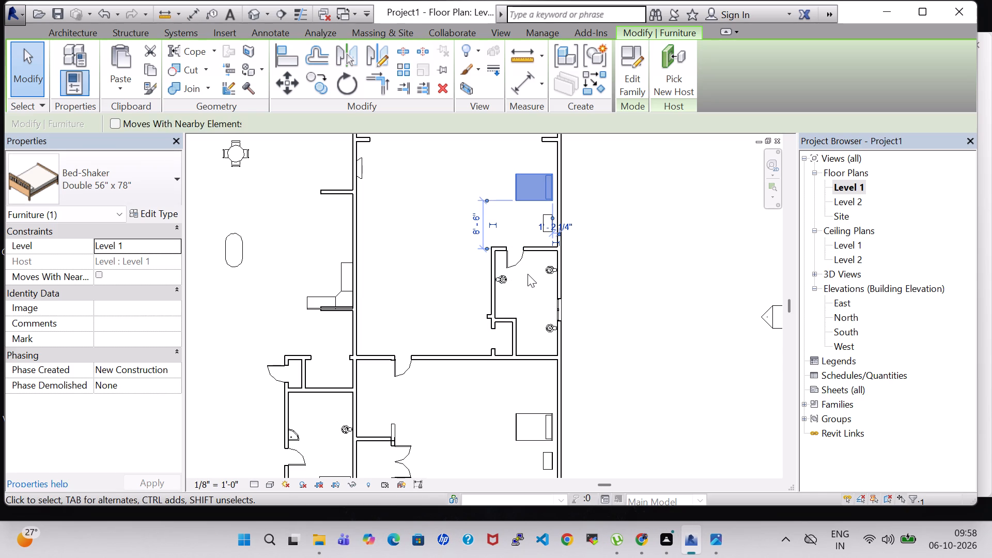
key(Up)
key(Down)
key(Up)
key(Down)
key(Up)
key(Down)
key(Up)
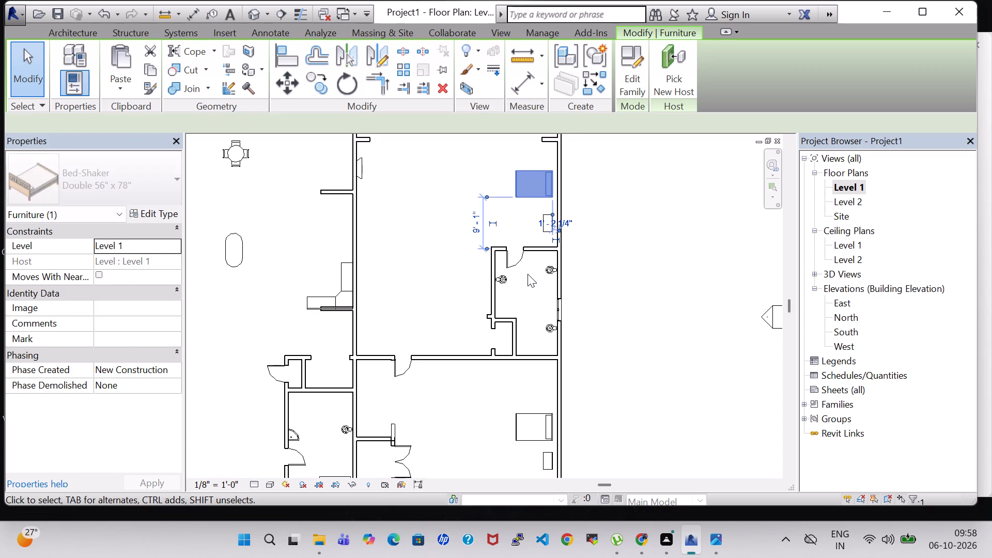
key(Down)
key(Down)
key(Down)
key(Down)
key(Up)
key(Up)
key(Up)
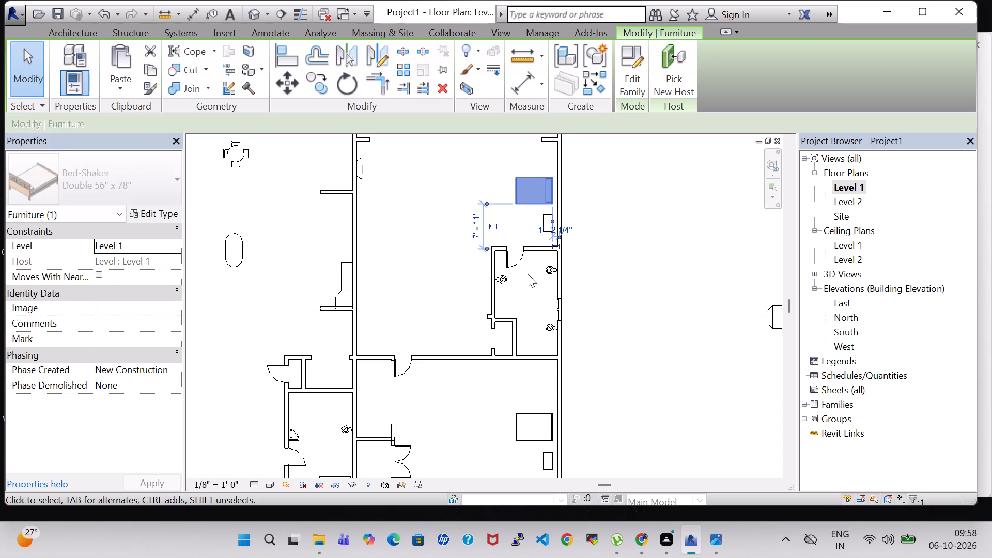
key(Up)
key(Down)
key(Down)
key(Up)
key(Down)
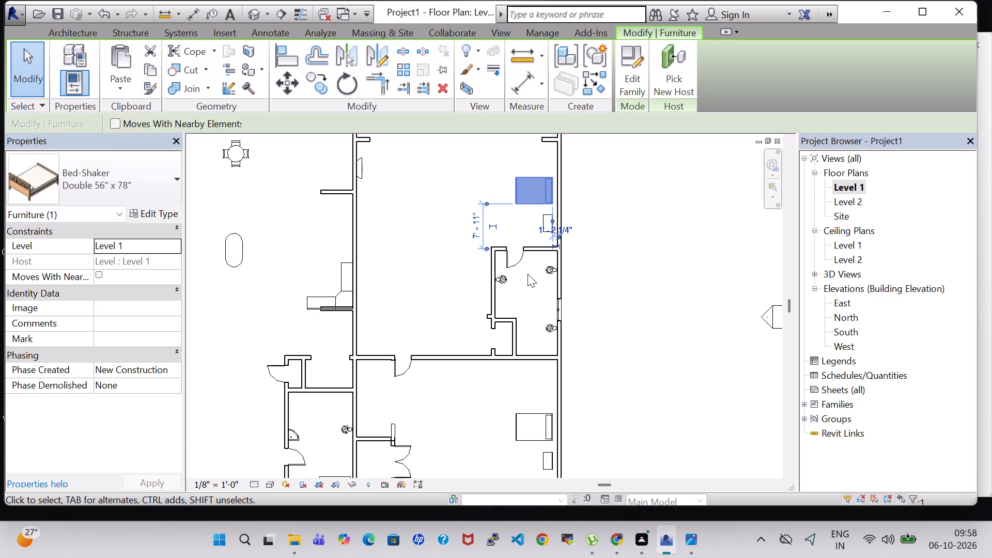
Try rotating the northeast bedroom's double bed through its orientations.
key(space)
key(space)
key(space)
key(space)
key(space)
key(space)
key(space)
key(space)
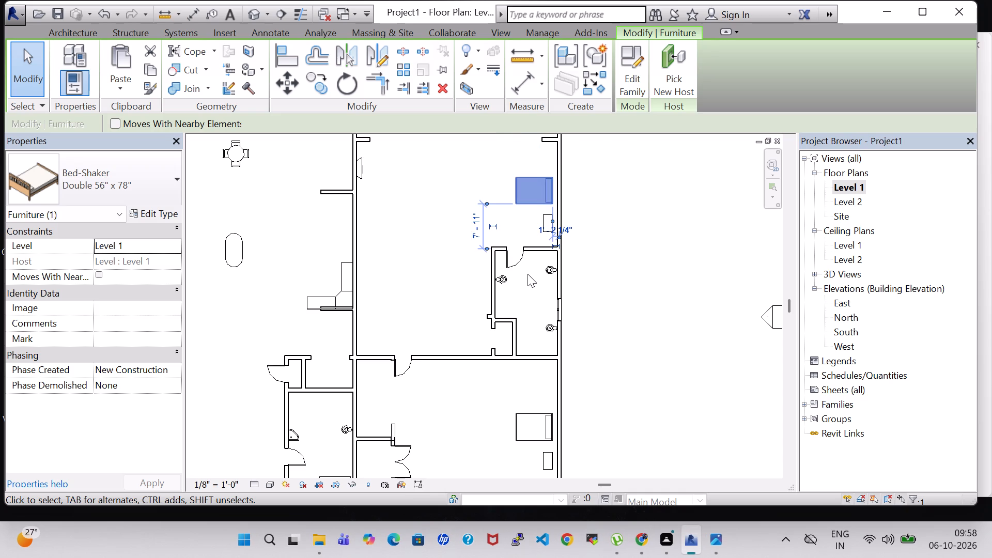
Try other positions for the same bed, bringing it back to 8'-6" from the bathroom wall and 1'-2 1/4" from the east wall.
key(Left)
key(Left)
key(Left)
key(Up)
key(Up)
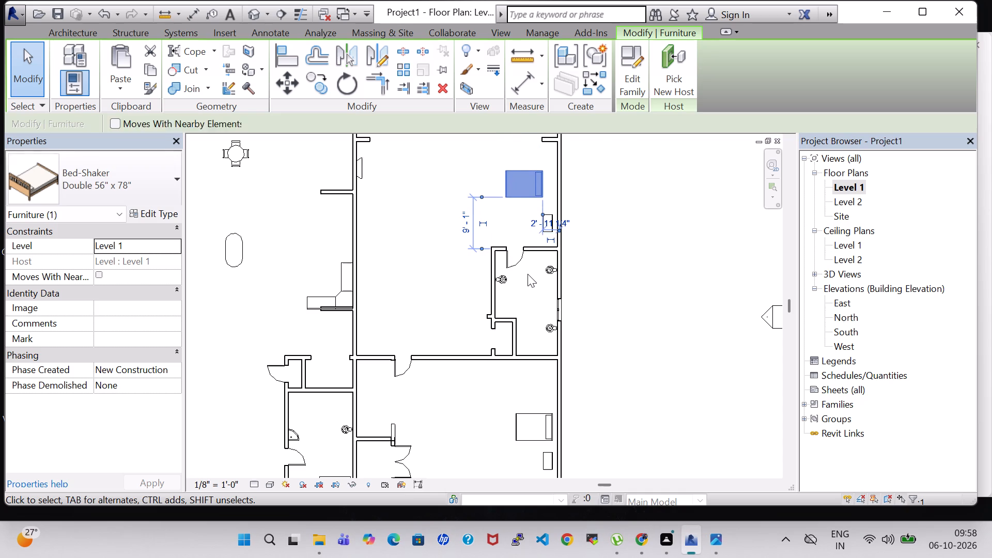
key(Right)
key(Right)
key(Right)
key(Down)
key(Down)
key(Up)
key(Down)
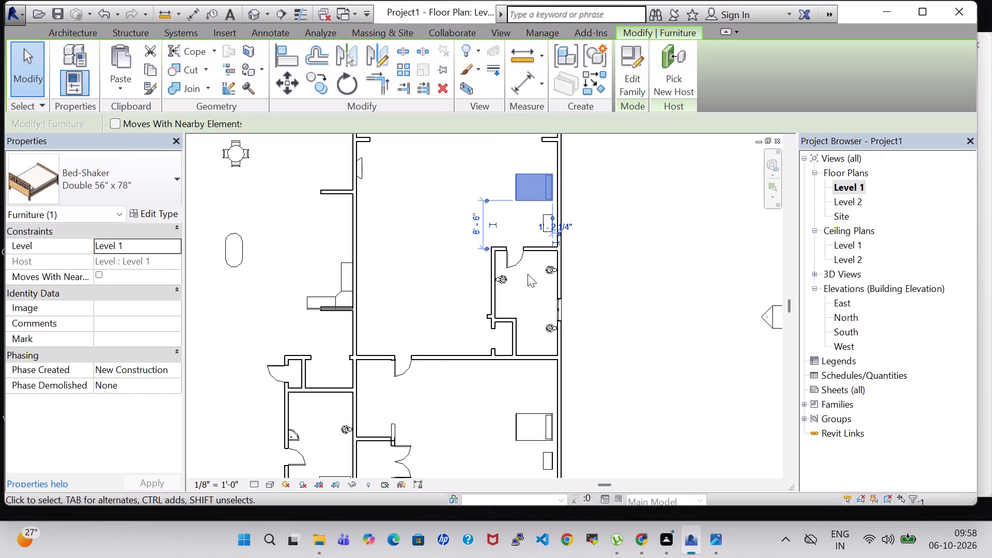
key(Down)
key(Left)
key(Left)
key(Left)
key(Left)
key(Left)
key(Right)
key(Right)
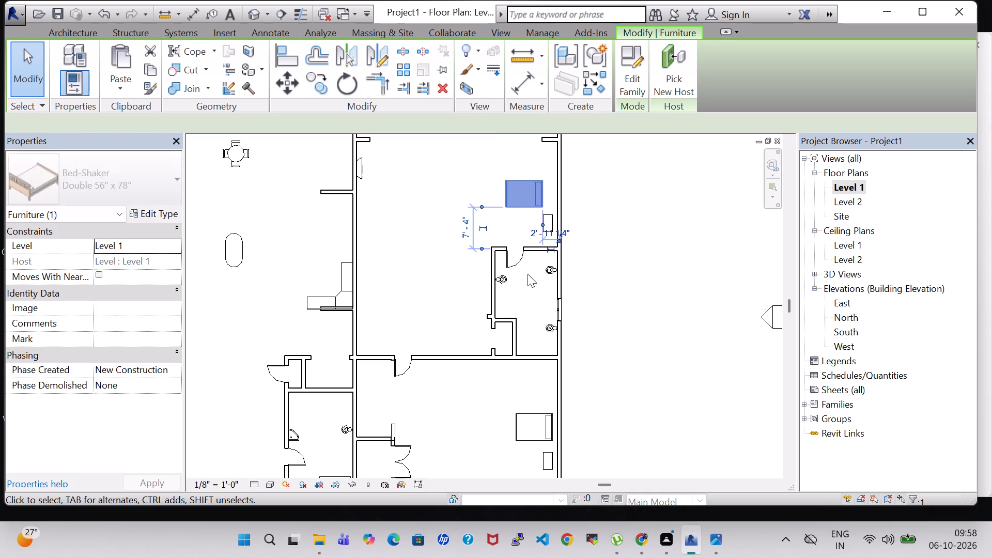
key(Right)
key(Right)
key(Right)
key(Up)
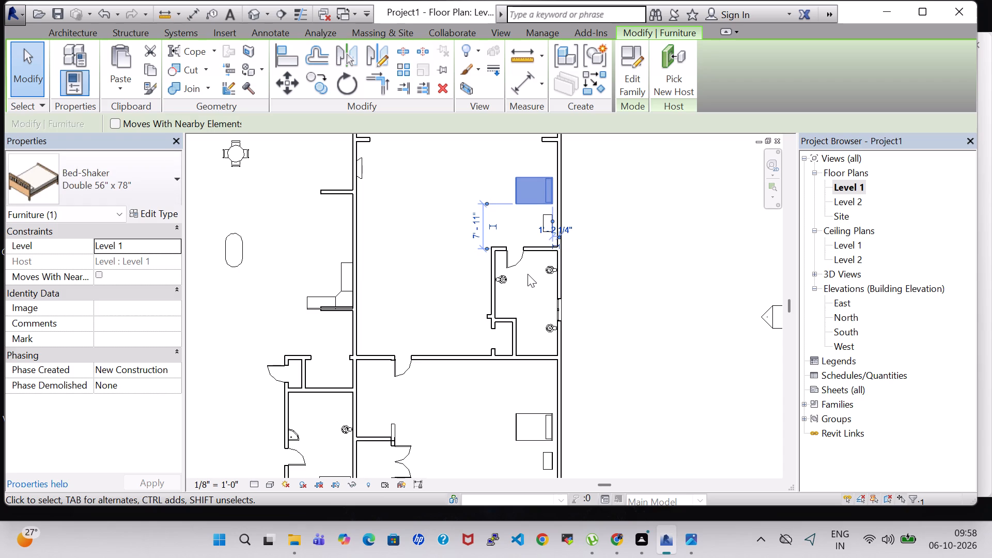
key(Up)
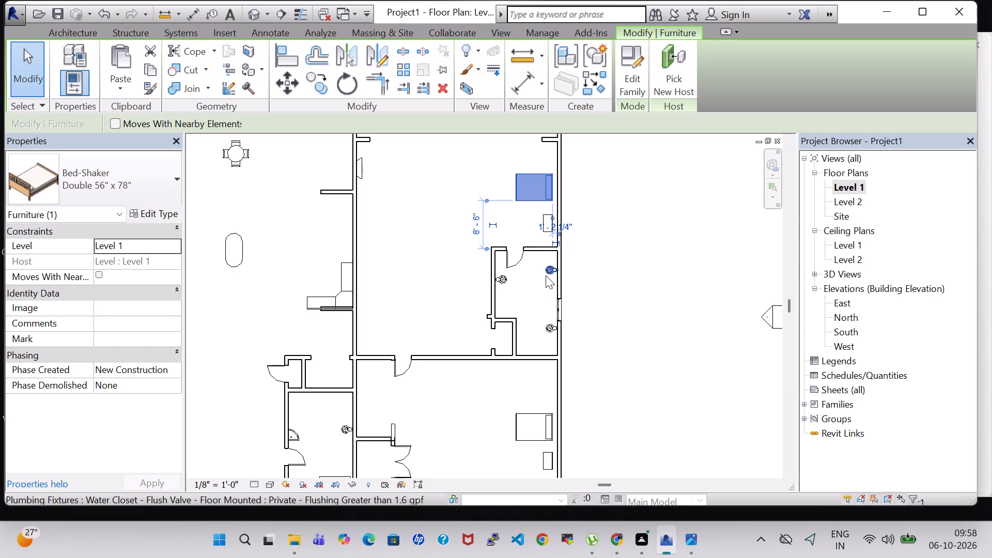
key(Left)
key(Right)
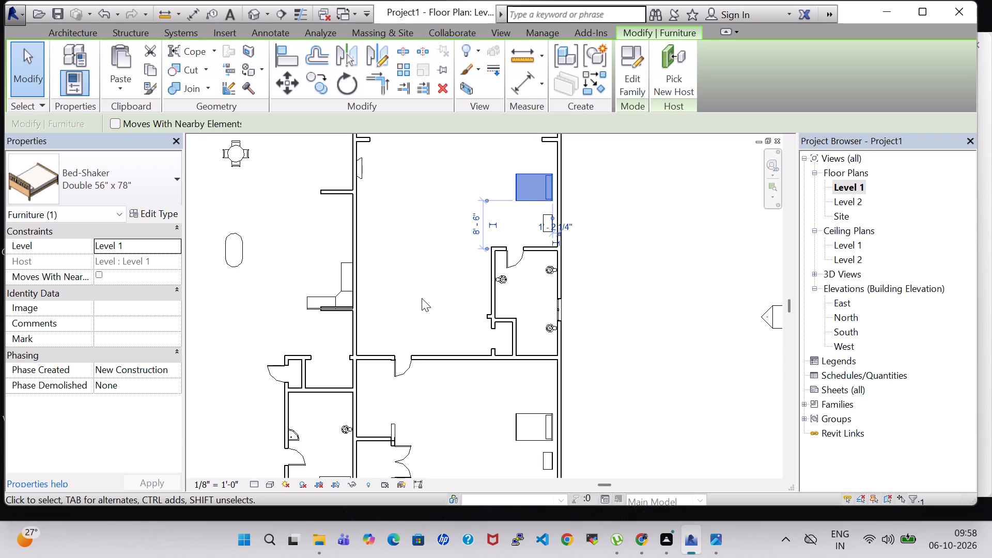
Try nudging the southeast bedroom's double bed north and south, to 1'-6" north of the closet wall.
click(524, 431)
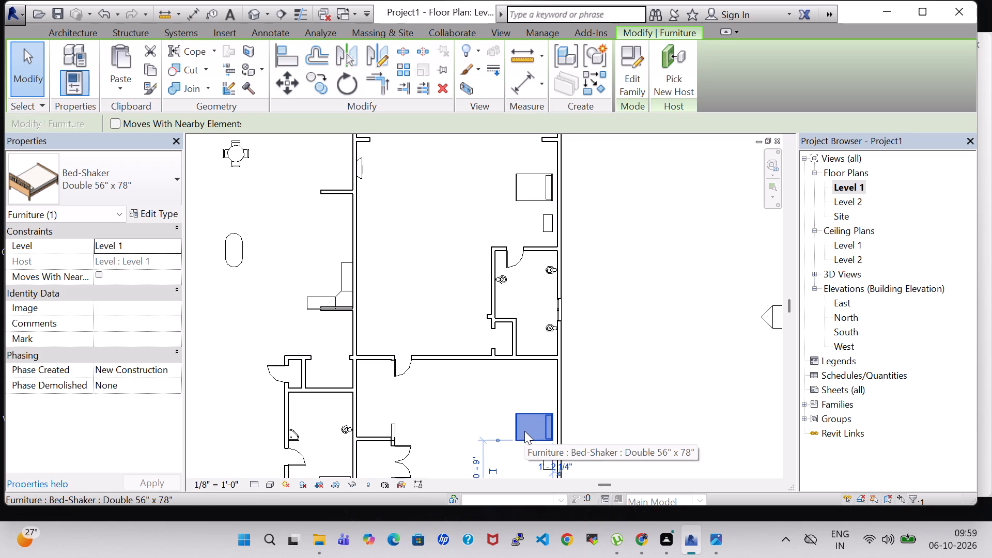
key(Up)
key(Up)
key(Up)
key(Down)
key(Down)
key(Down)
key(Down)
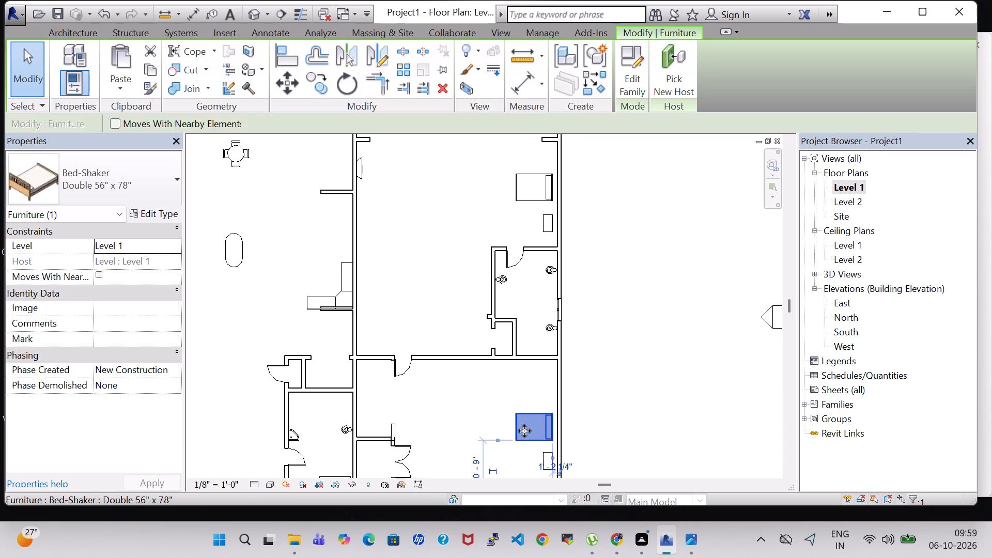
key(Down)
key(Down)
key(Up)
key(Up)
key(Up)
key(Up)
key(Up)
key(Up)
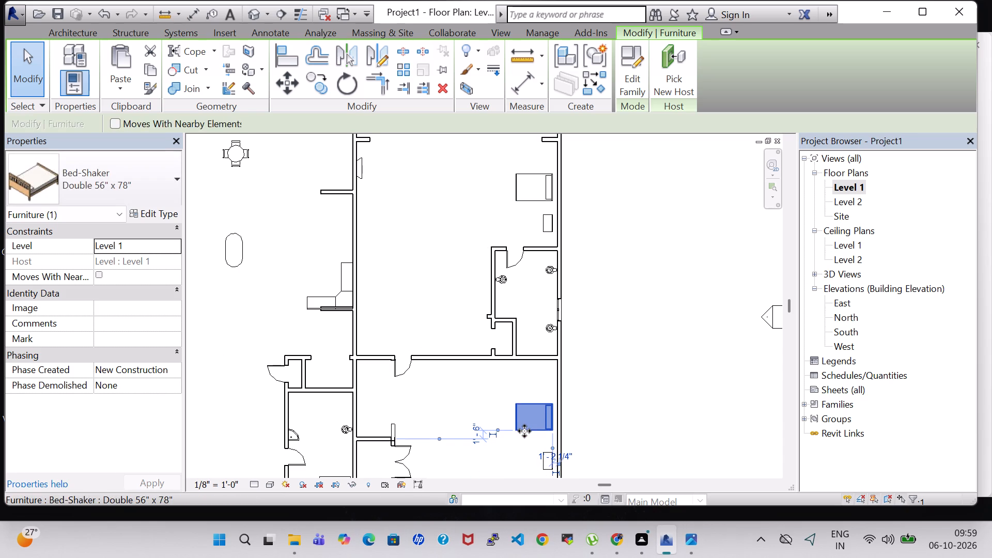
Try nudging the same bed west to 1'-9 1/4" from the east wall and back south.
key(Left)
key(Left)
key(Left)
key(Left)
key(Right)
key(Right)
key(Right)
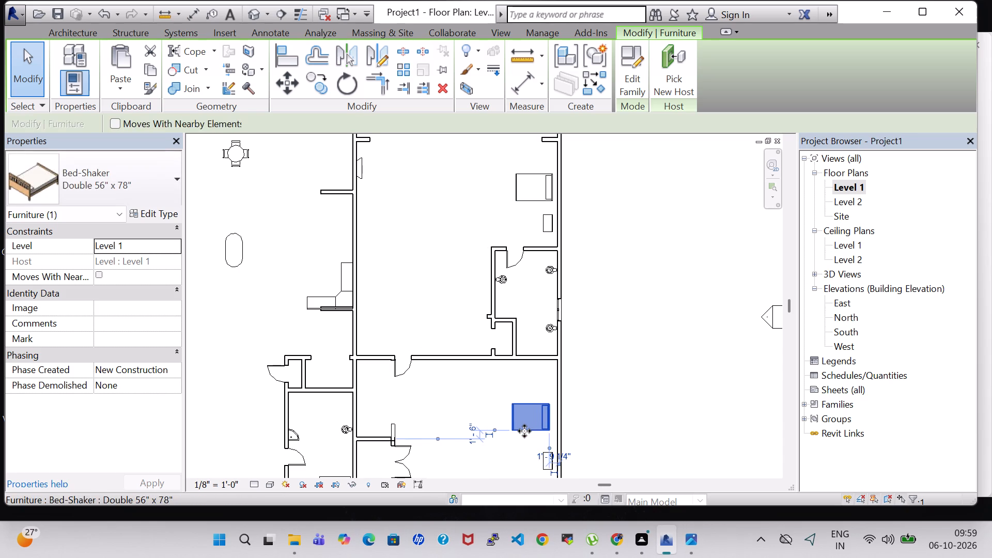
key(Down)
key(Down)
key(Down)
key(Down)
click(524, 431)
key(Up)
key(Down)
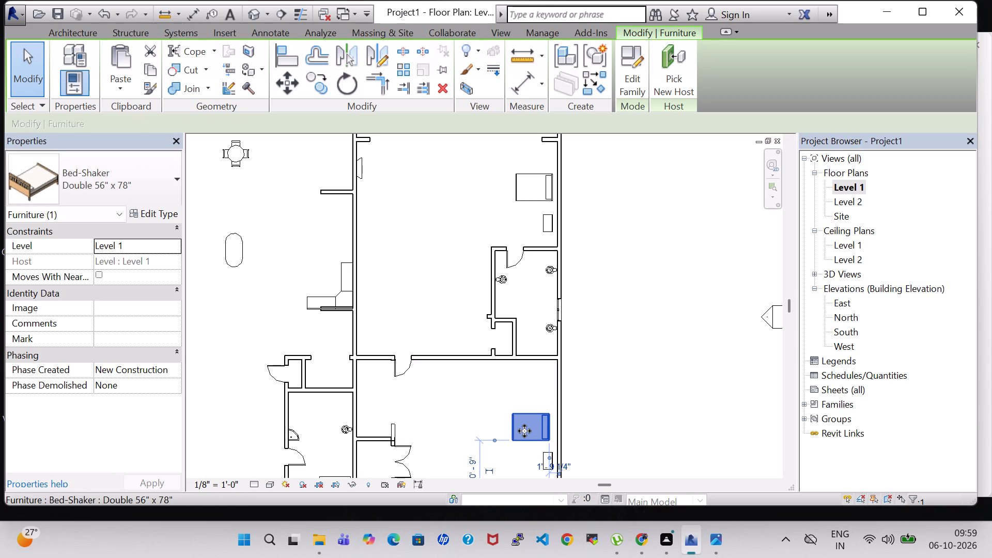
Nudge the southeast bedroom's double bed to 1'-2 1/4" from the east wall and slightly south, close to the nightstand.
key(Up)
key(Up)
key(Left)
key(Left)
key(Right)
key(Right)
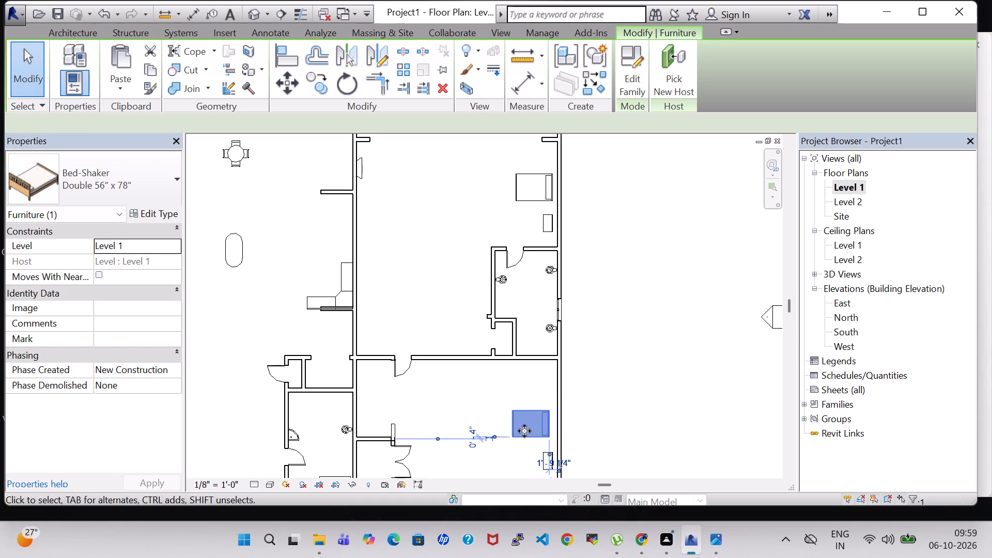
key(Right)
key(Down)
key(Down)
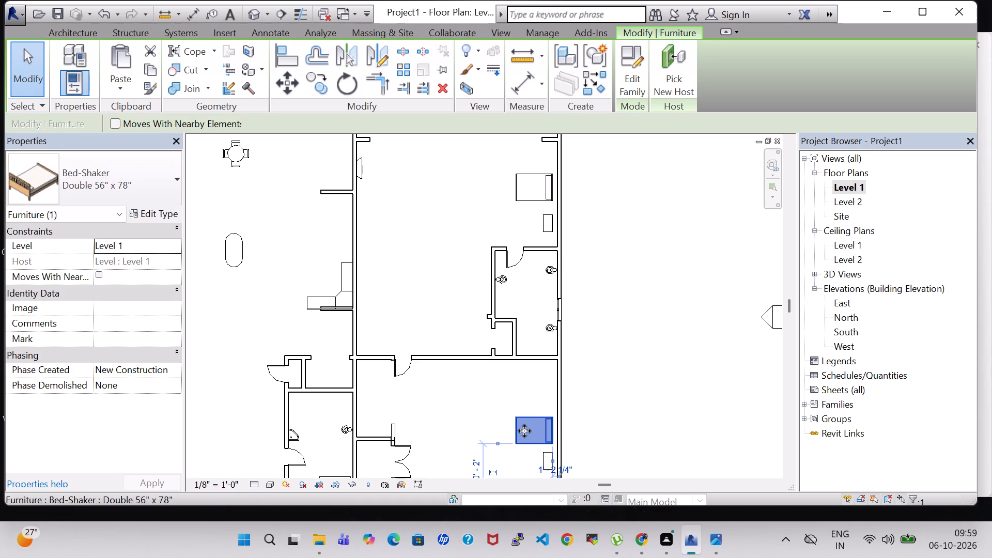
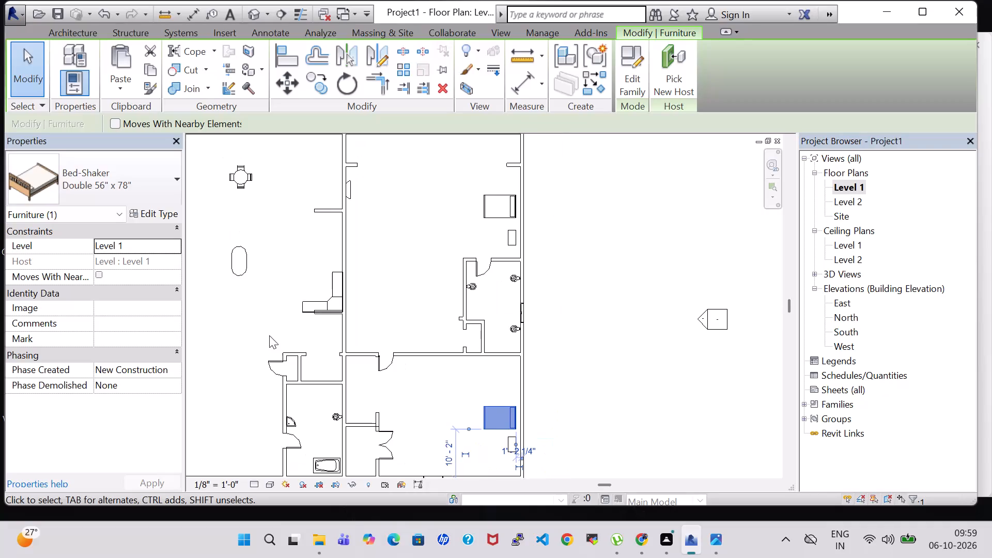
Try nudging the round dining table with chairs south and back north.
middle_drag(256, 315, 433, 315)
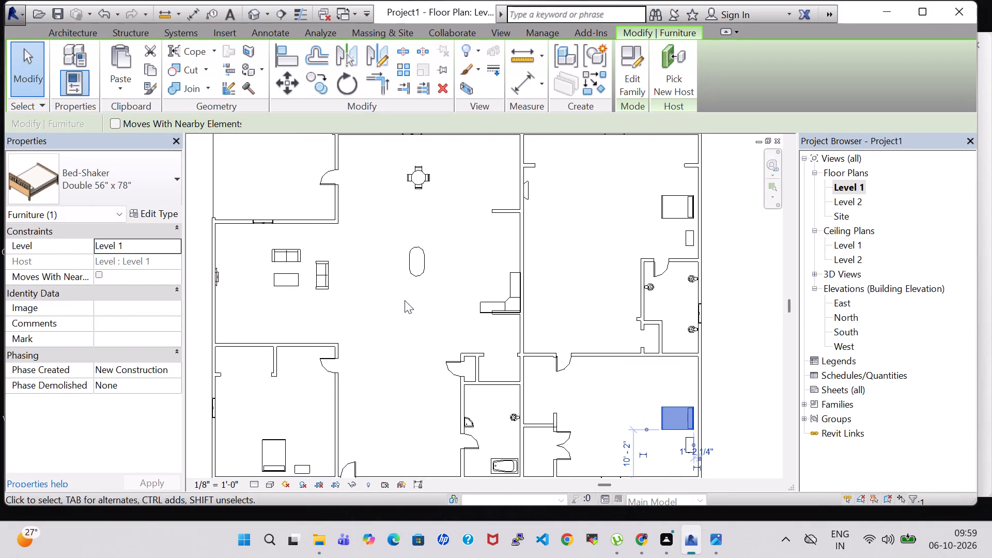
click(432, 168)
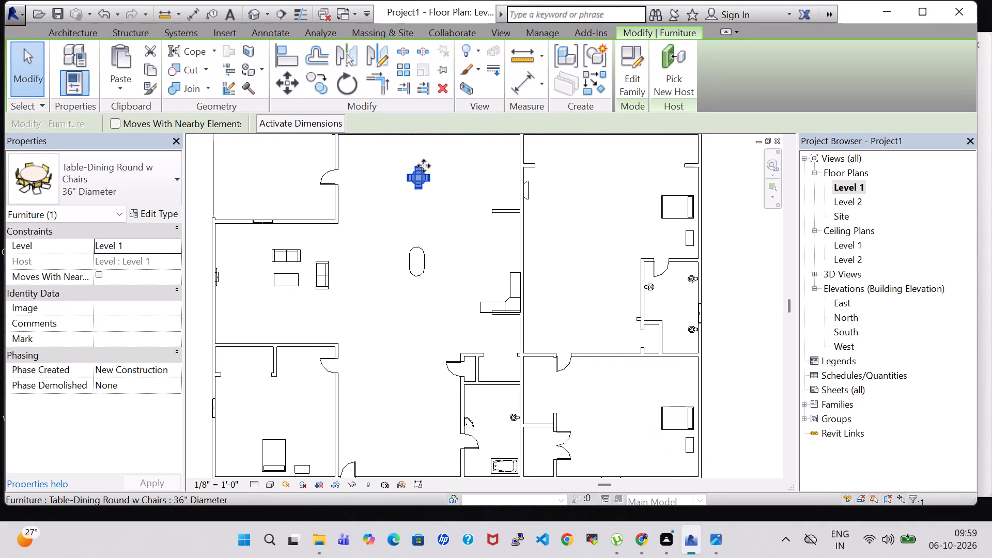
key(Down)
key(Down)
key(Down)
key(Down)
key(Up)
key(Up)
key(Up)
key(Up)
Nudge the round dining table with chairs slightly south and east.
key(Down)
key(Down)
key(Down)
key(Up)
key(Down)
key(Right)
key(Right)
key(Right)
key(Right)
key(Left)
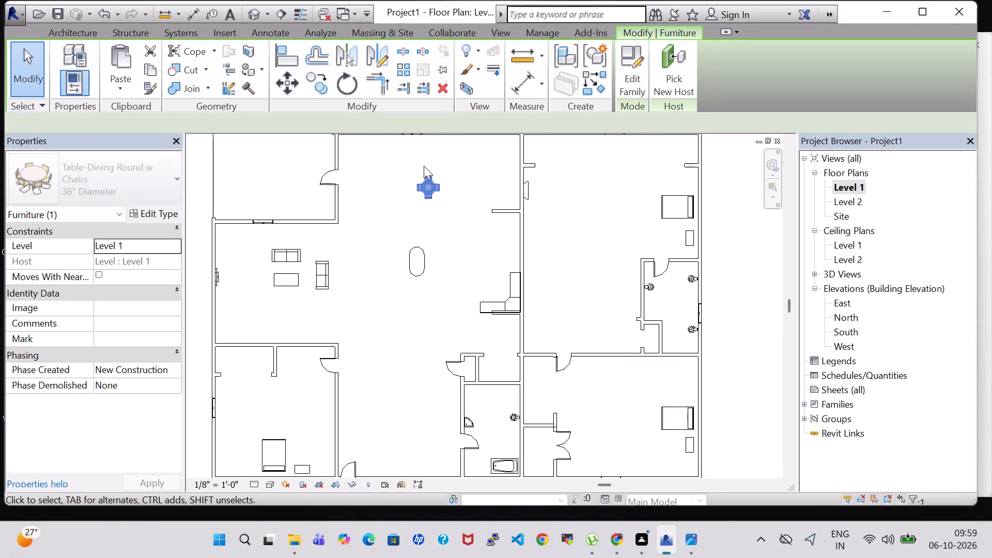
Shift the round dining table a little further south and slightly back west.
key(Up)
key(Up)
key(Up)
key(Down)
key(Down)
key(Down)
key(Down)
key(Down)
key(Left)
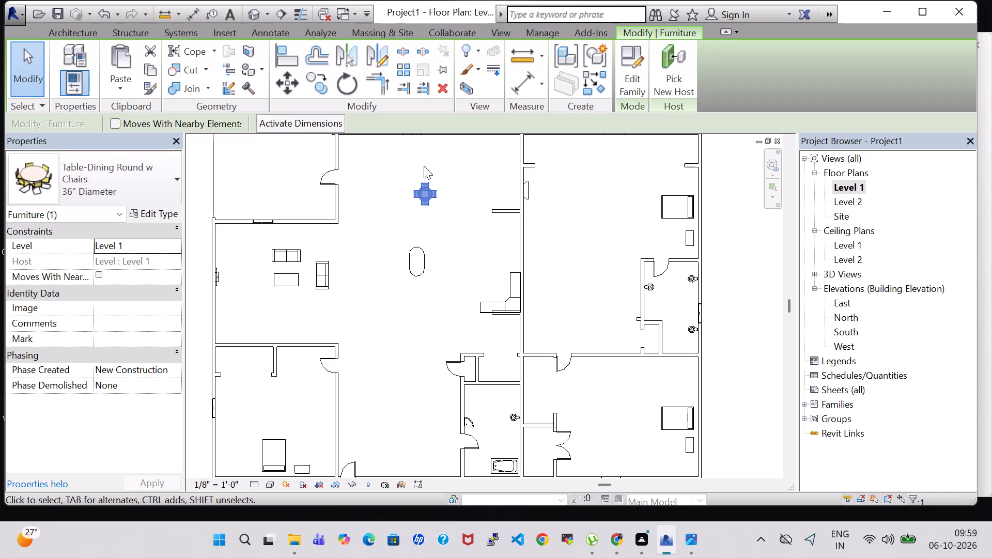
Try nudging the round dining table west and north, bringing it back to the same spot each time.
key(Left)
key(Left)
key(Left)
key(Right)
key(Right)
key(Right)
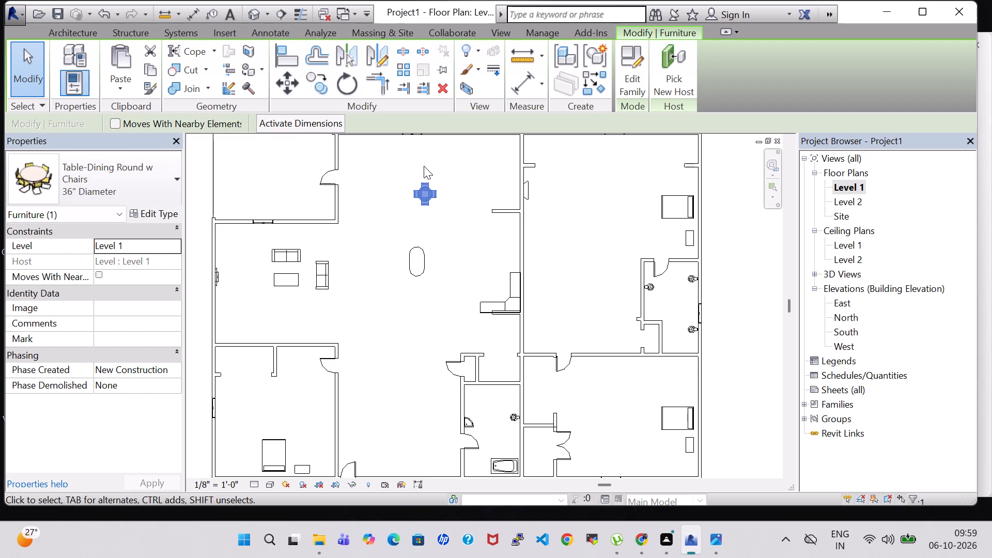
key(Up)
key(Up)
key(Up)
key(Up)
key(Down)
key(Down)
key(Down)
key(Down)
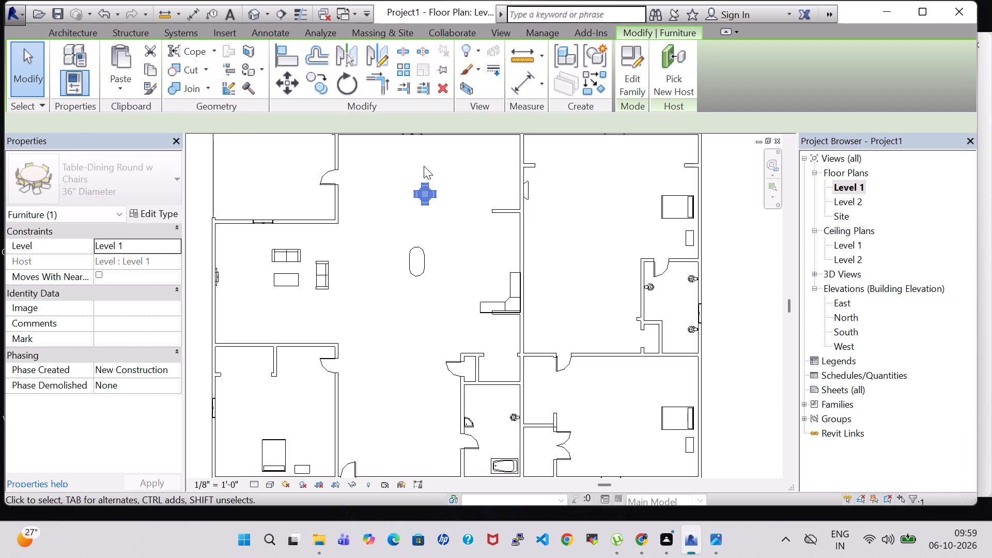
Nudge the round dining table slightly back north, away from the oval table.
key(Up)
key(Up)
key(Up)
Nudge the oval dining table slightly east, closer to the line of the round dining table.
click(419, 256)
key(Right)
key(Right)
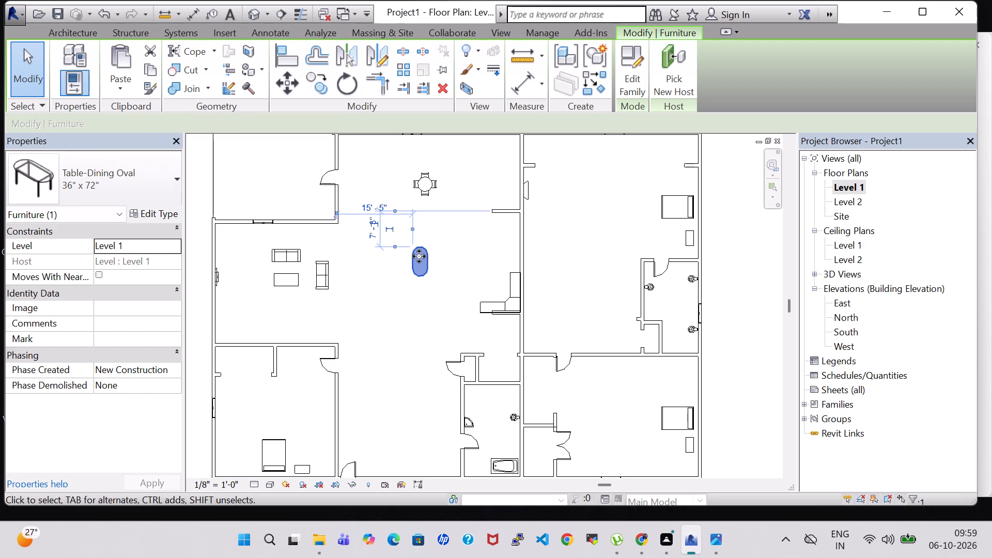
click(395, 362)
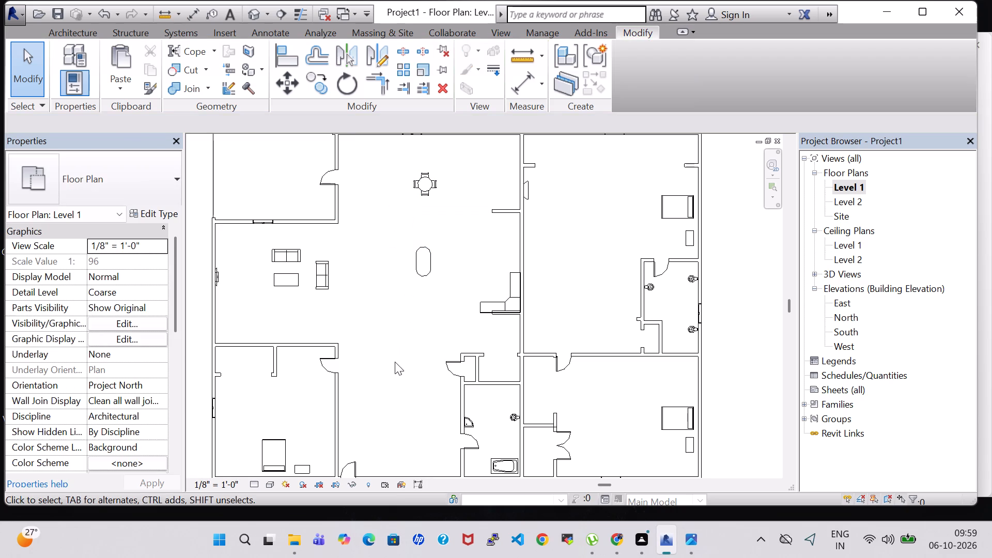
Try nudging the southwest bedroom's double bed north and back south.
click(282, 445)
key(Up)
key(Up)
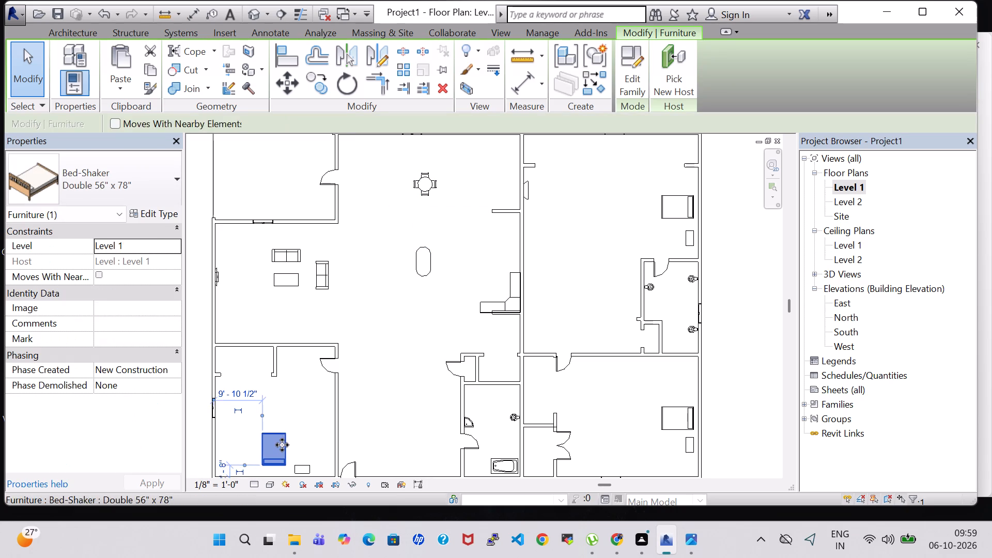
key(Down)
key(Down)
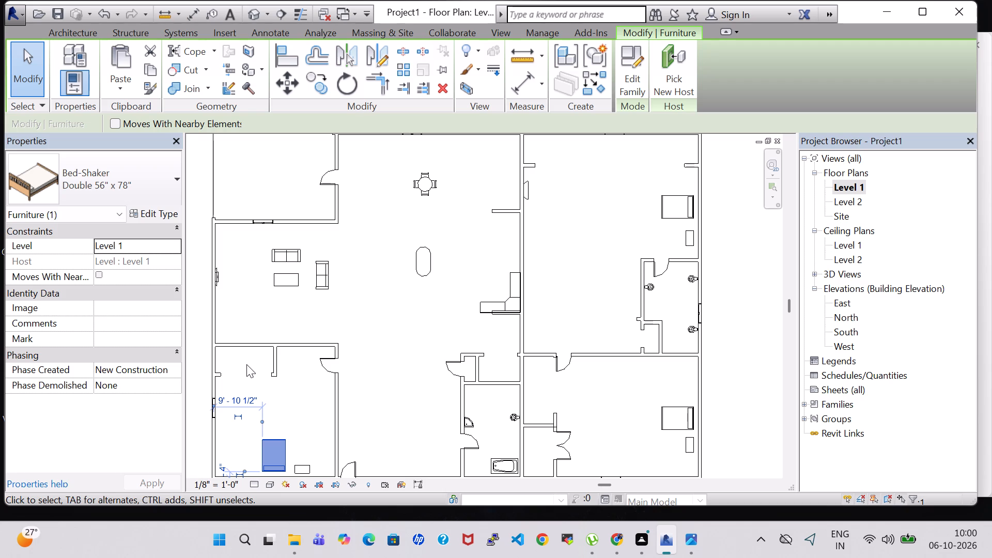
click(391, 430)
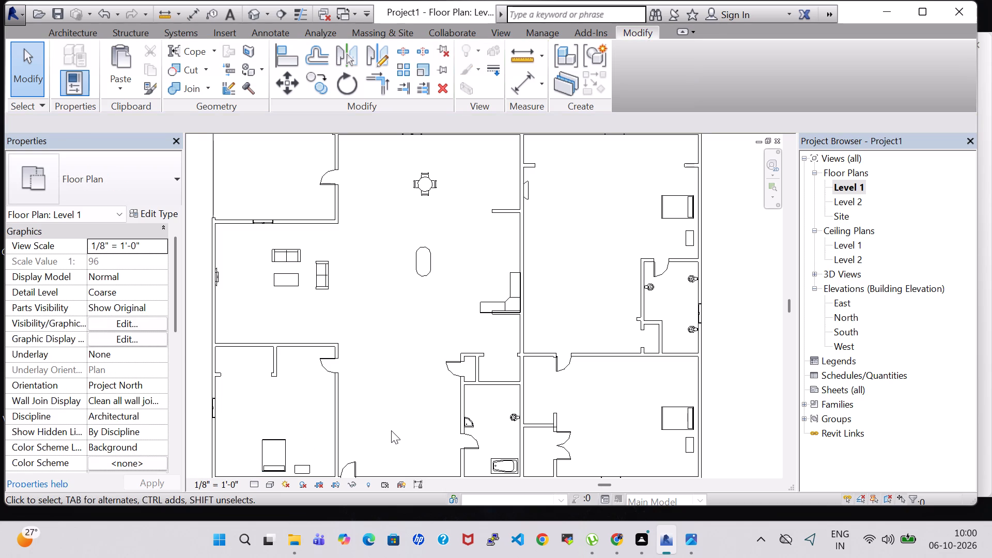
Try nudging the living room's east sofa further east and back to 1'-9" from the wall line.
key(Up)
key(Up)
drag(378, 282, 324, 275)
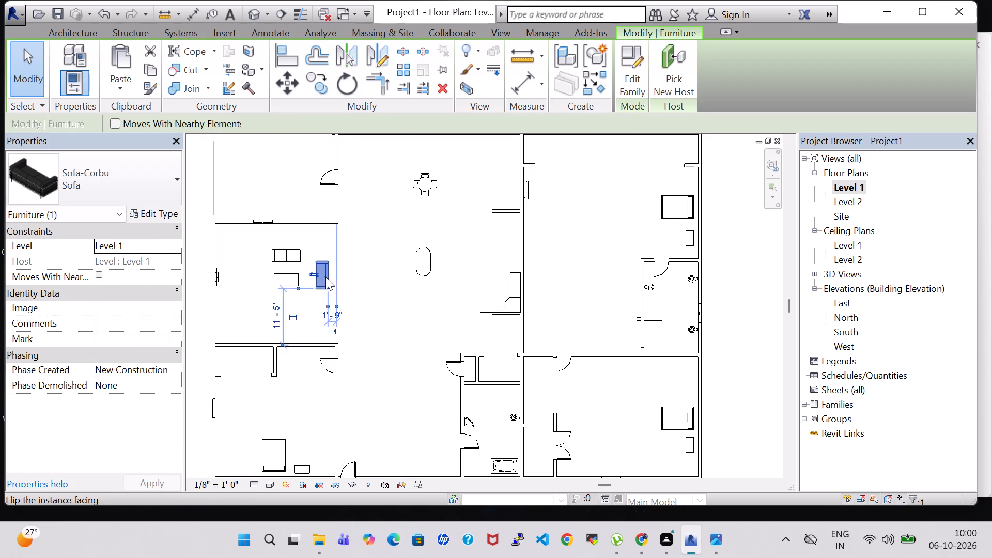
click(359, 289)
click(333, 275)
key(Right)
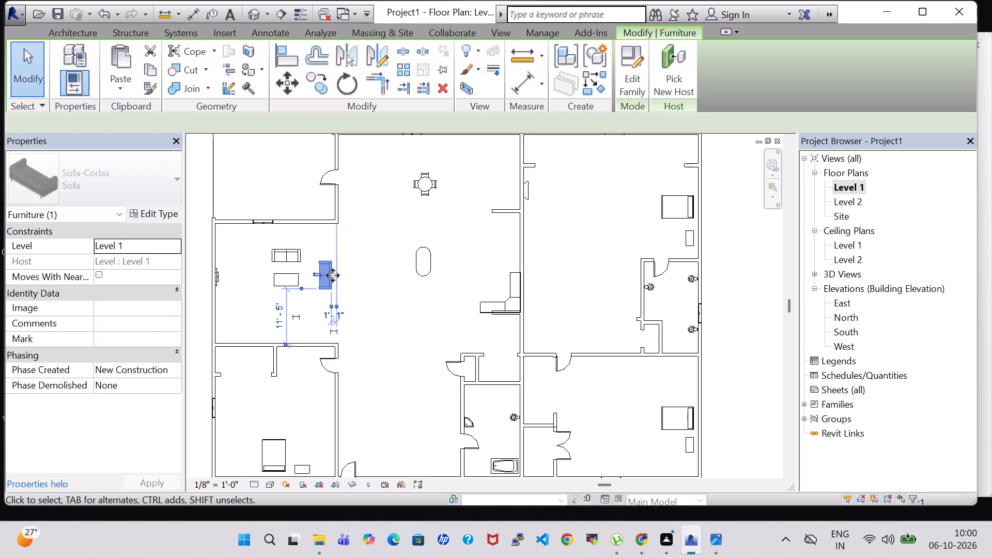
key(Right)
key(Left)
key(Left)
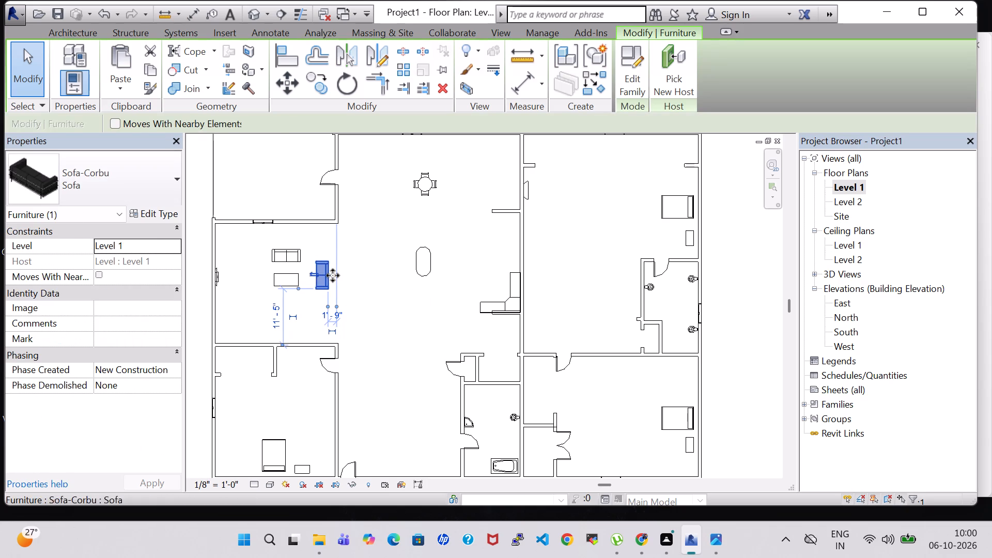
Duplicate the wall type of the central bathroom's west wall under the name Generic inner wall 6".
click(470, 421)
scroll(470, 421, up, 6)
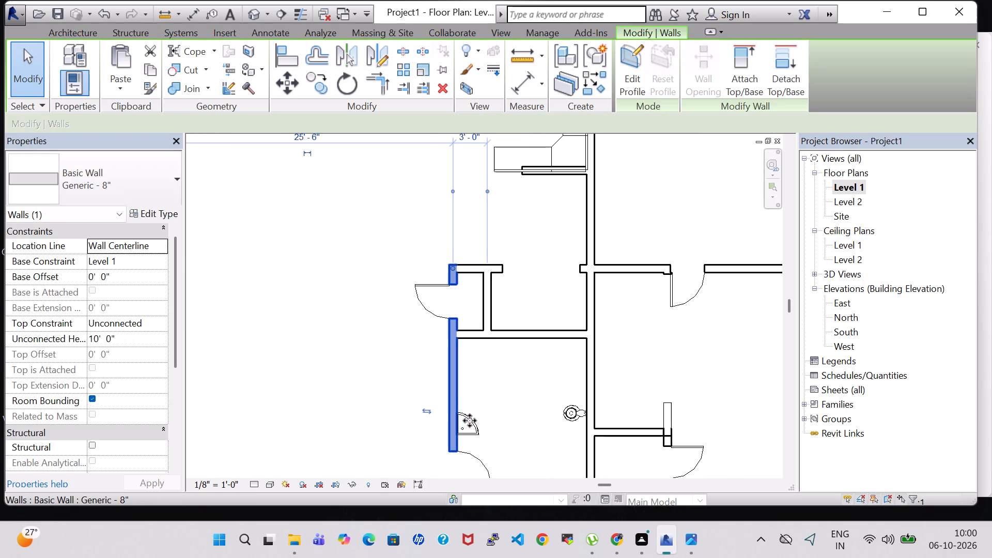
click(159, 216)
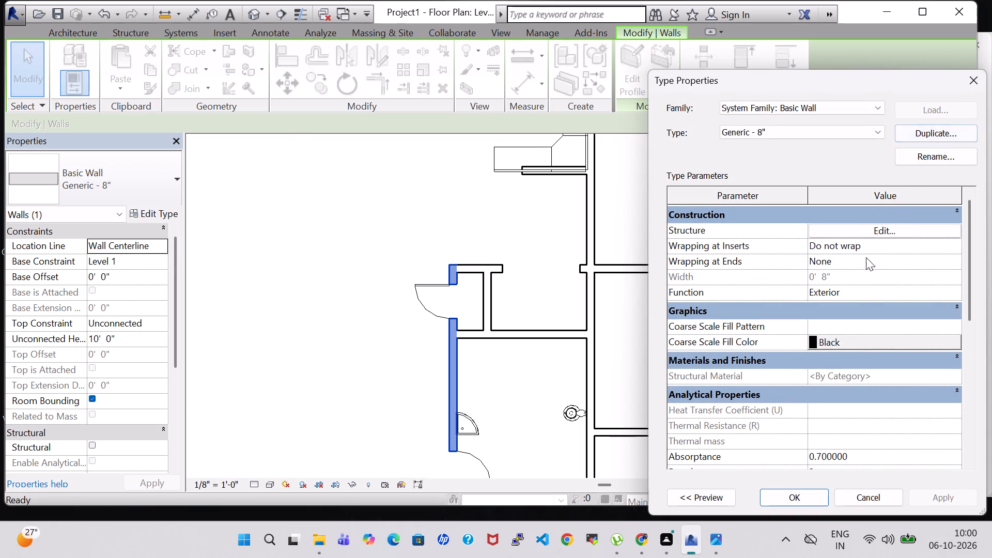
click(923, 130)
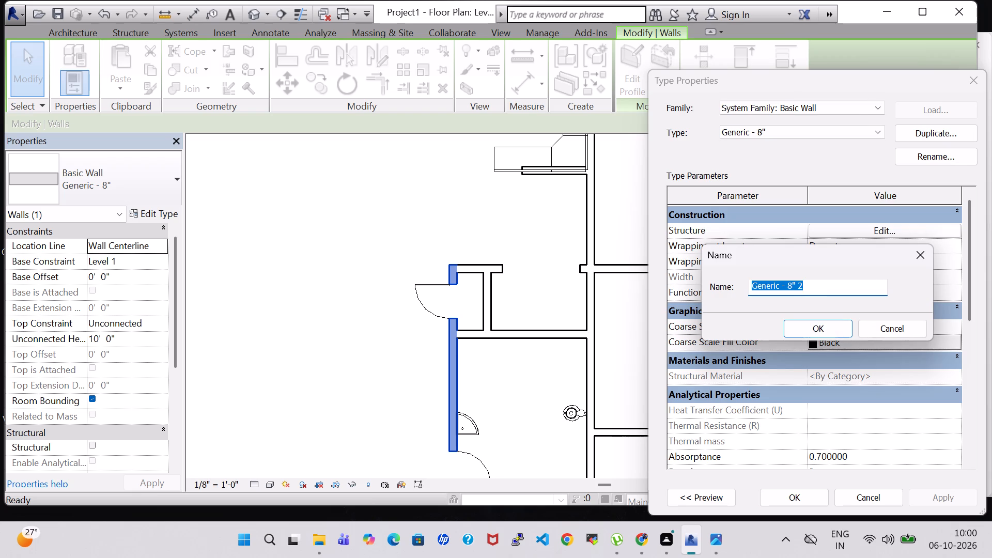
click(821, 284)
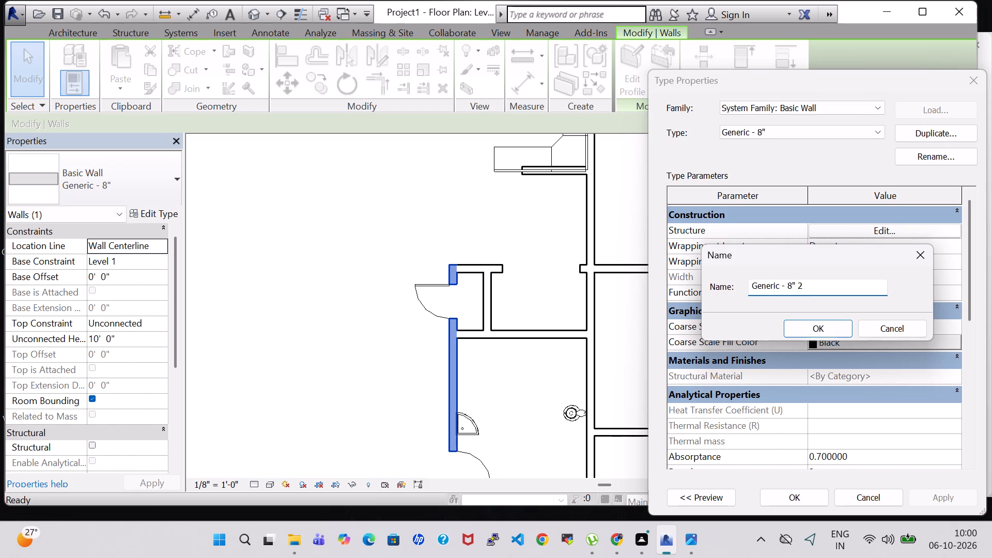
key(BackSpace)
key(BackSpace)
key(BackSpace)
key(BackSpace)
key(BackSpace)
key(BackSpace)
text(inner)
key(space)
text(wall 6)
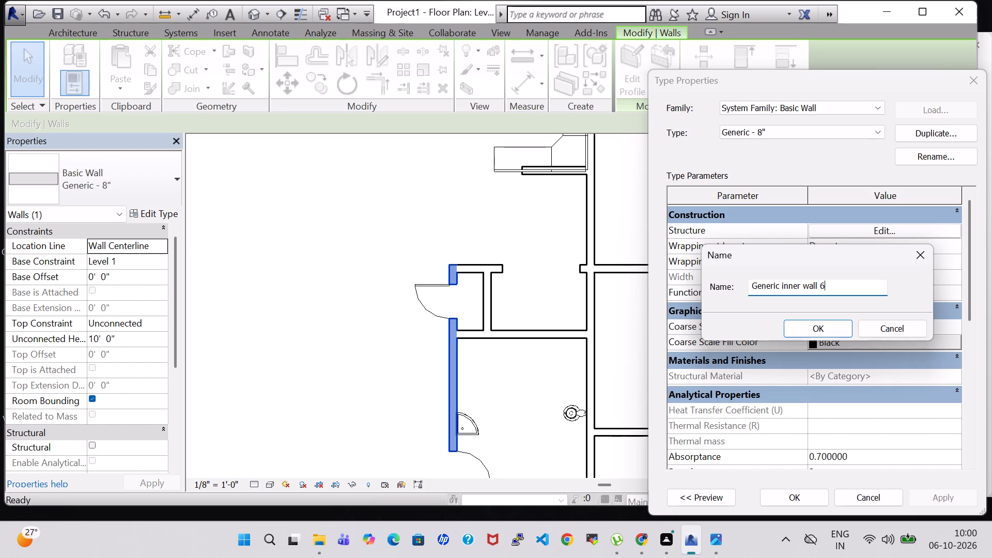
key(shift+quotedbl)
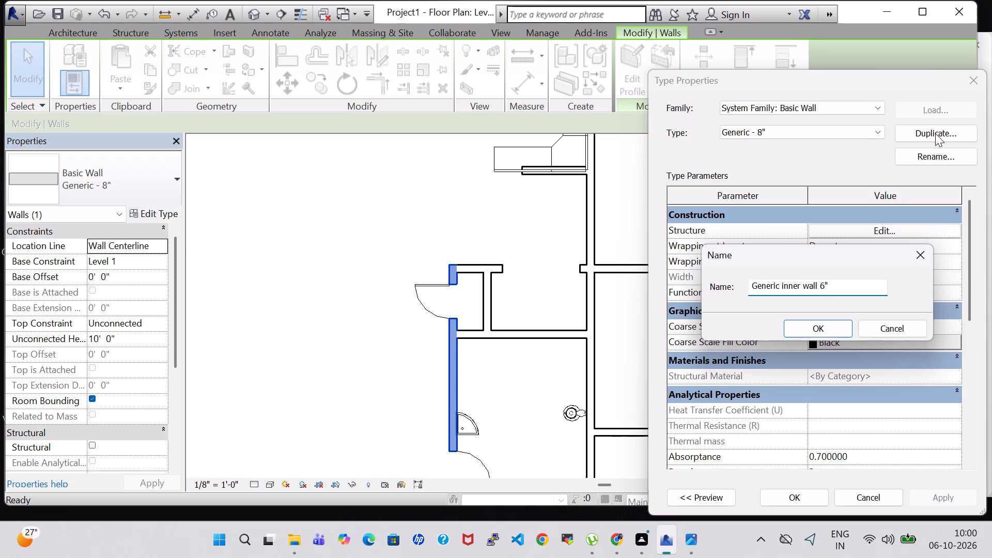
click(799, 332)
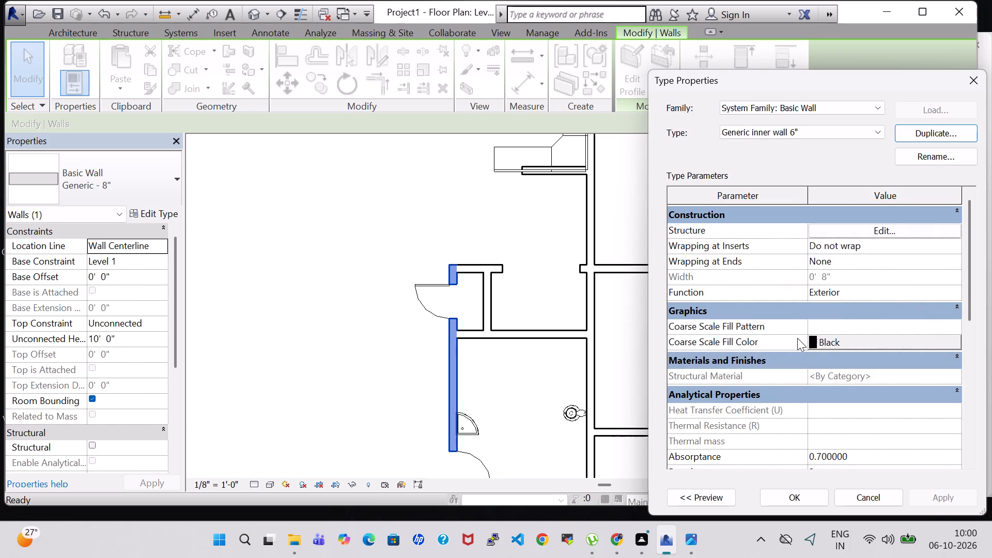
Set the new wall type's structure layer thickness to 6" and apply the type to the bathroom's west wall.
click(874, 226)
click(871, 266)
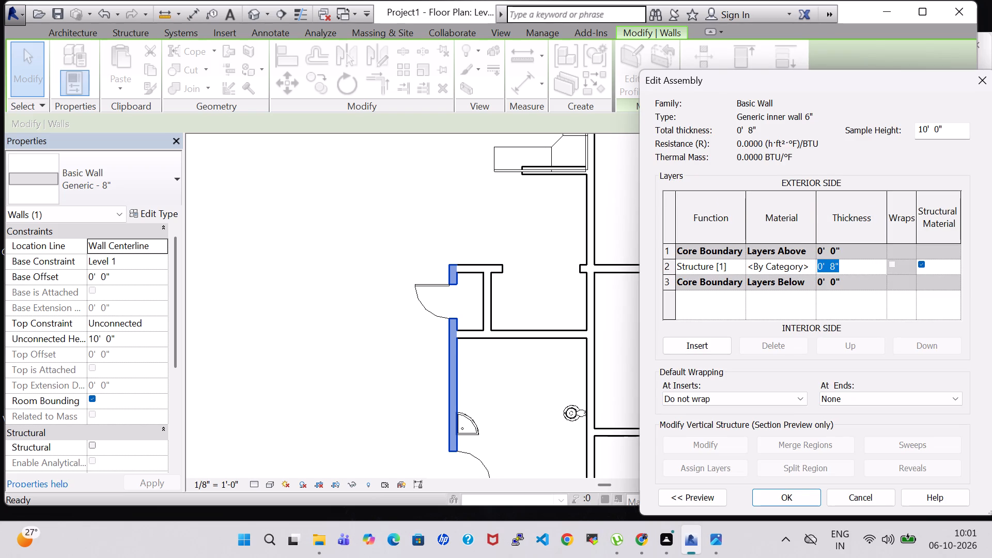
click(833, 269)
key(BackSpace)
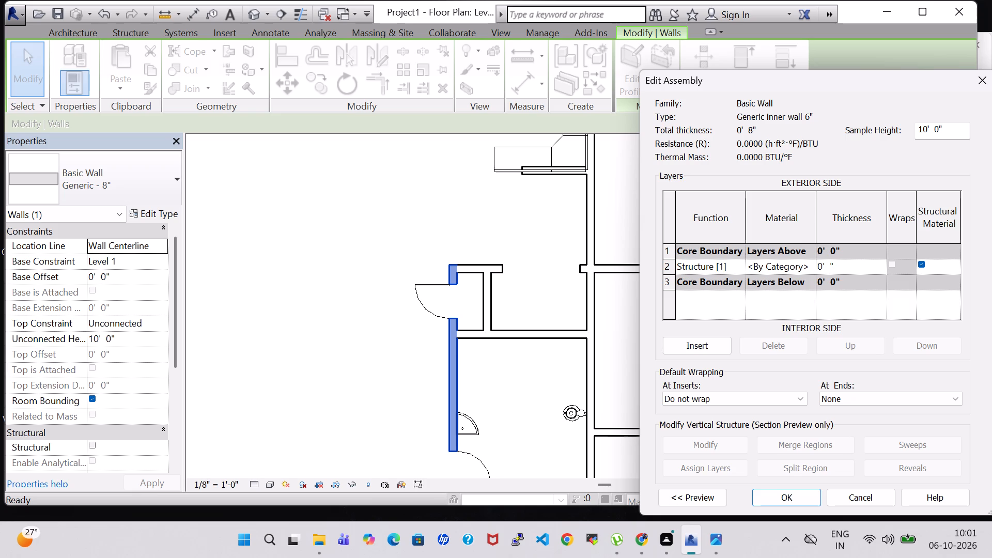
key(6)
click(812, 502)
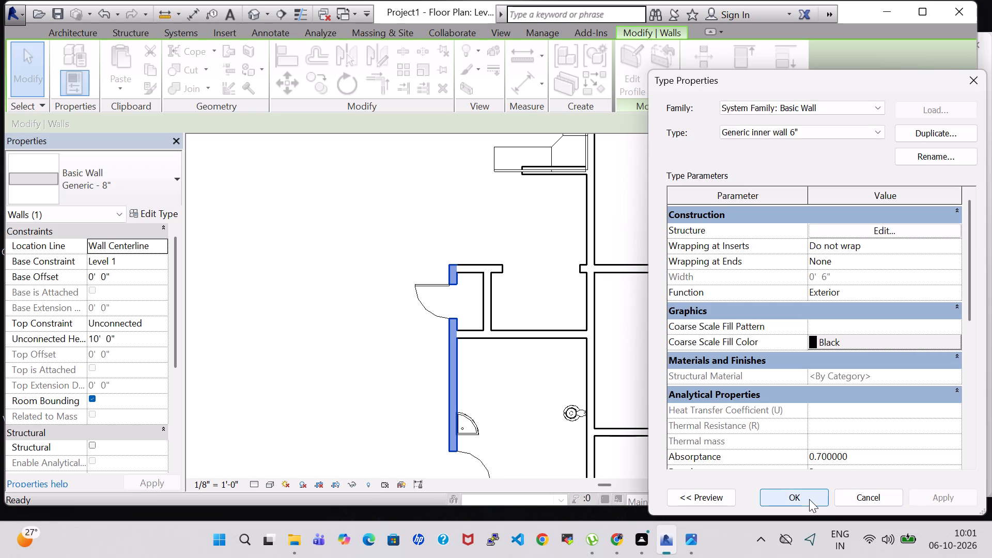
click(809, 499)
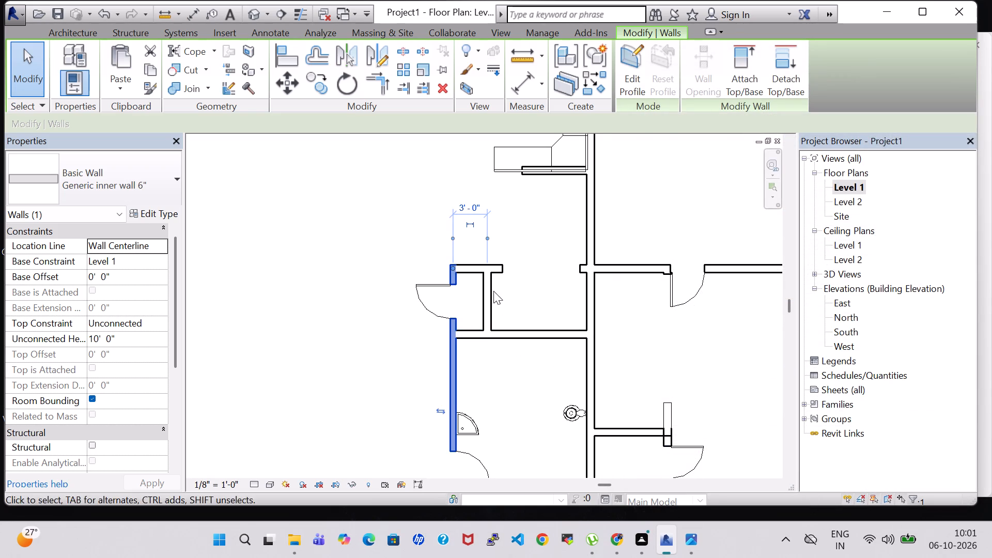
Check the wall types of the short closet wall, the bathroom's west wall and the southwest bedroom's east wall.
click(487, 289)
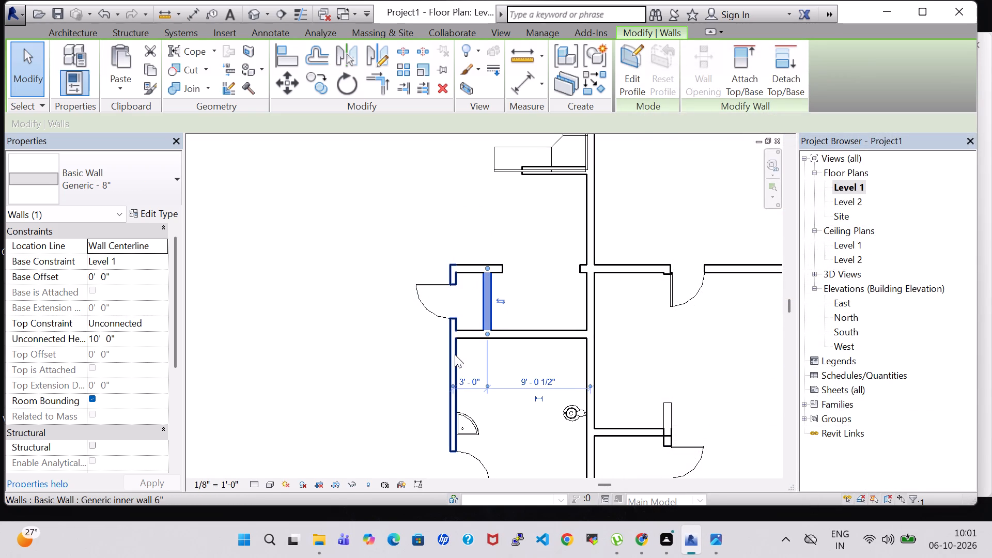
click(453, 357)
scroll(501, 327, down, 3)
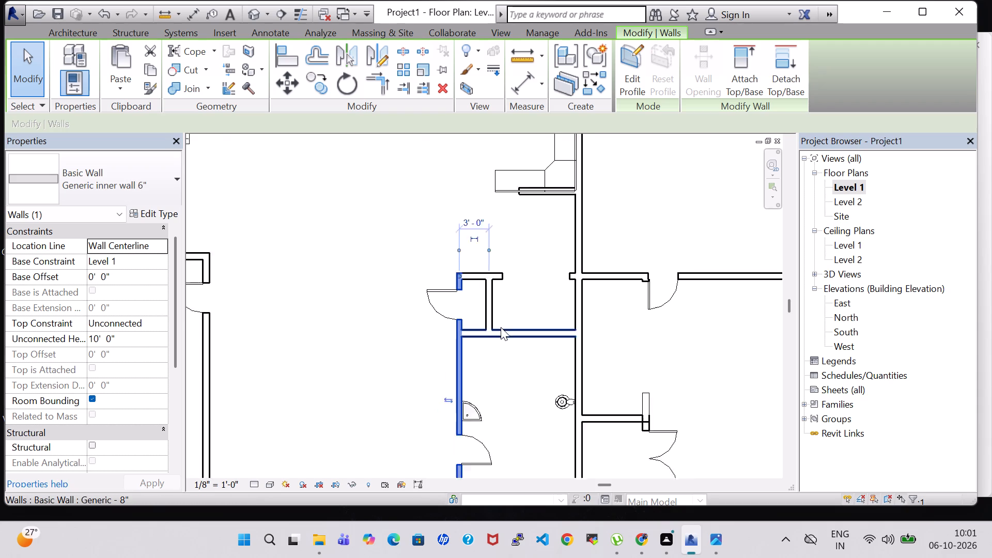
scroll(501, 327, down, 1)
scroll(501, 327, up, 1)
scroll(501, 327, down, 4)
click(368, 354)
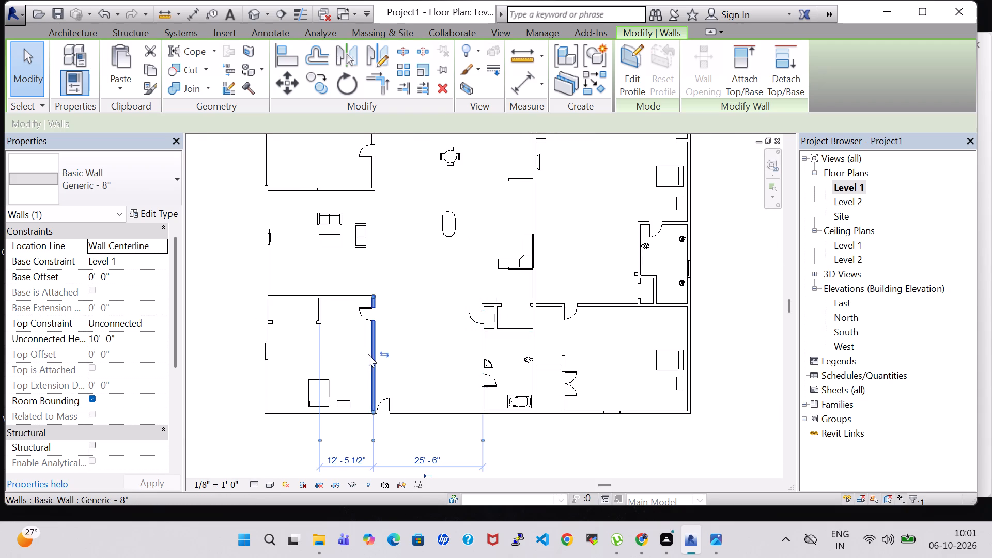
click(158, 214)
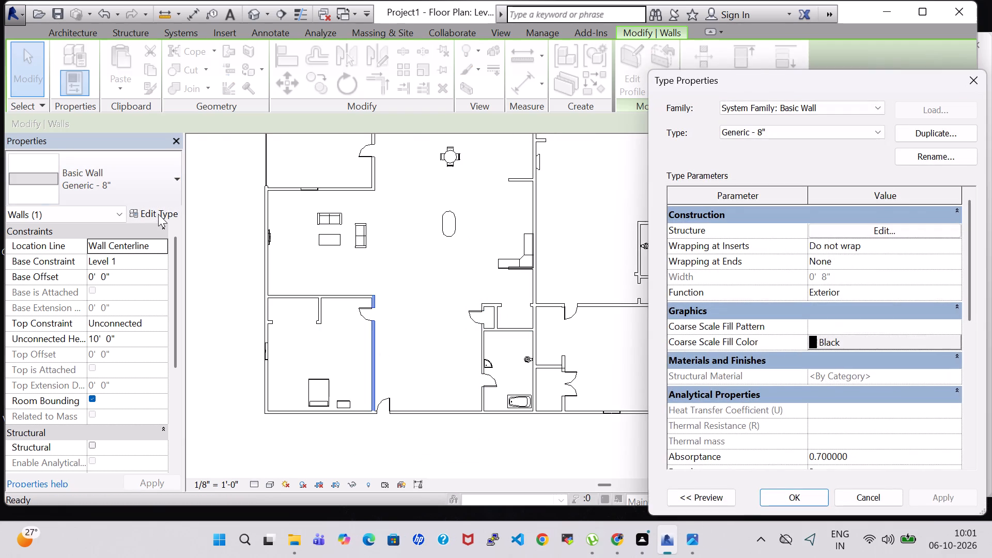
click(985, 74)
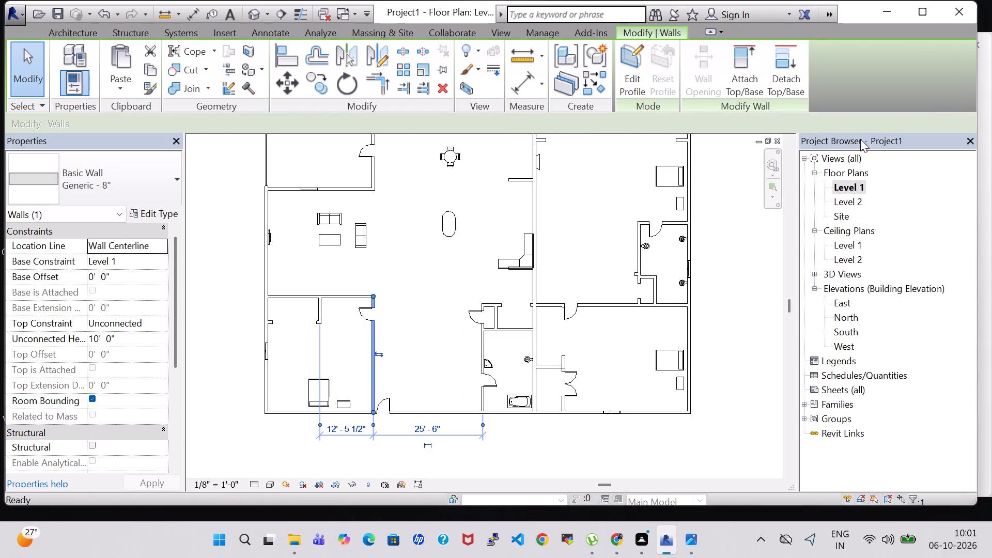
Temporarily isolate the wall category in the Level 1 floor plan.
scroll(490, 302, down, 3)
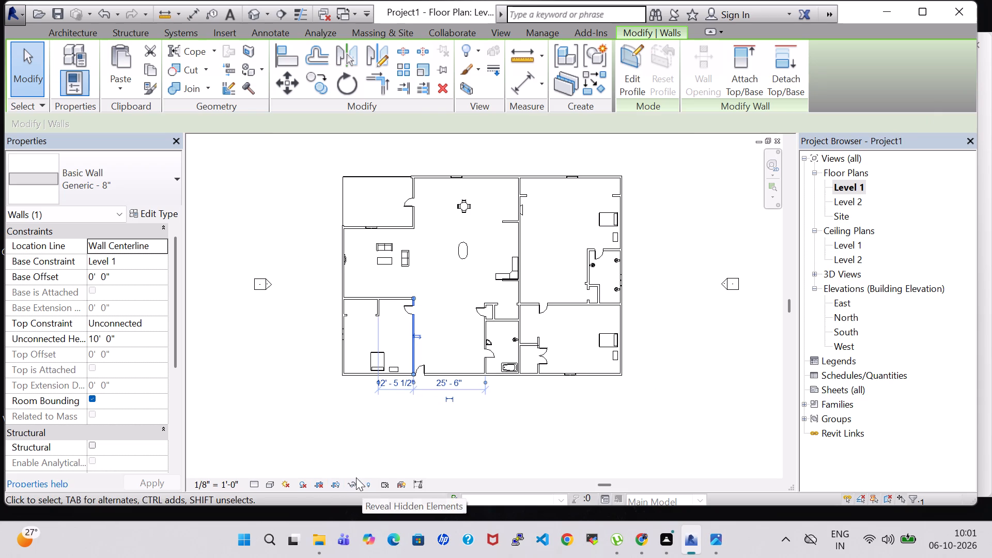
key(i)
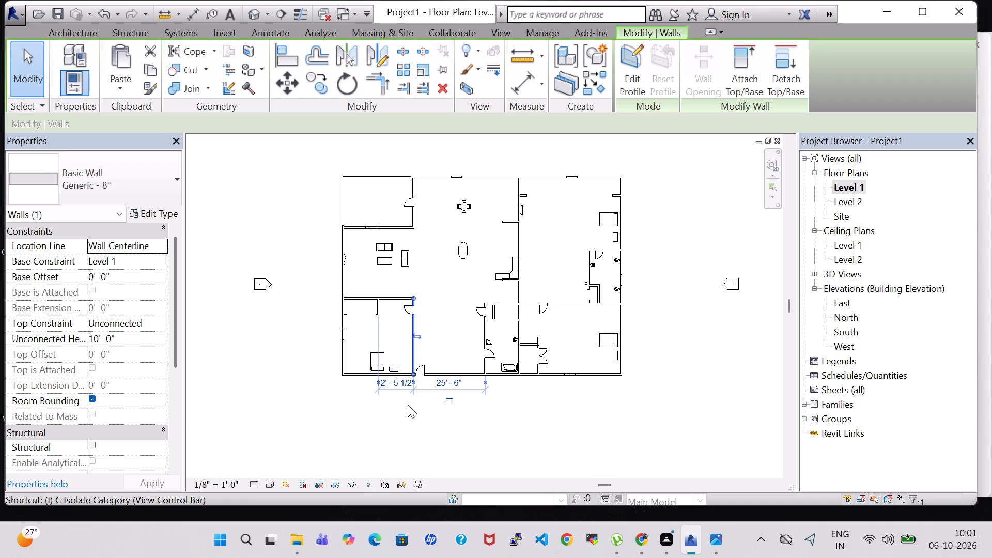
key(c)
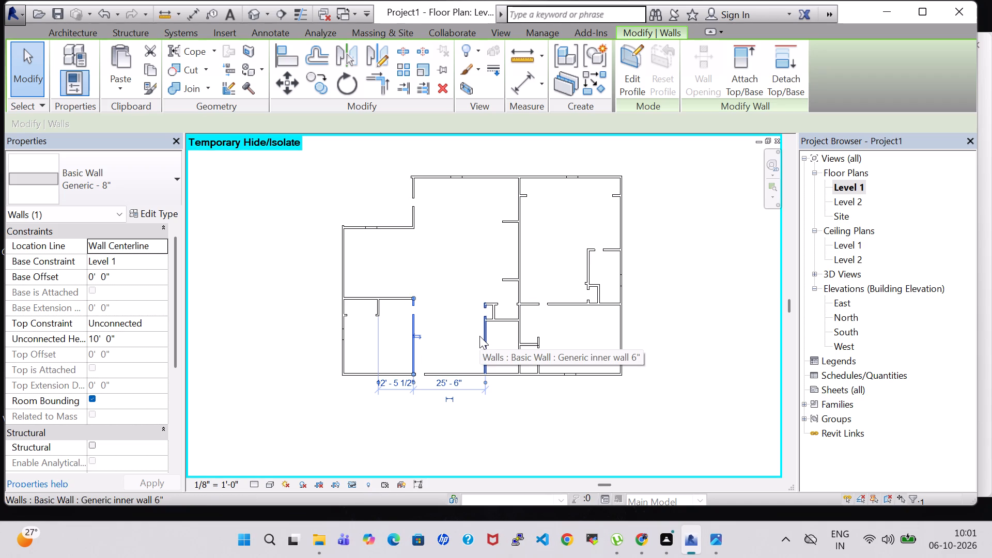
Change the interior walls of the bedrooms, bathrooms, closets and kitchen, including the long central wall, to the Generic inner wall 6" type.
ctrl+click(358, 296)
ctrl+scroll(387, 319, up, 8)
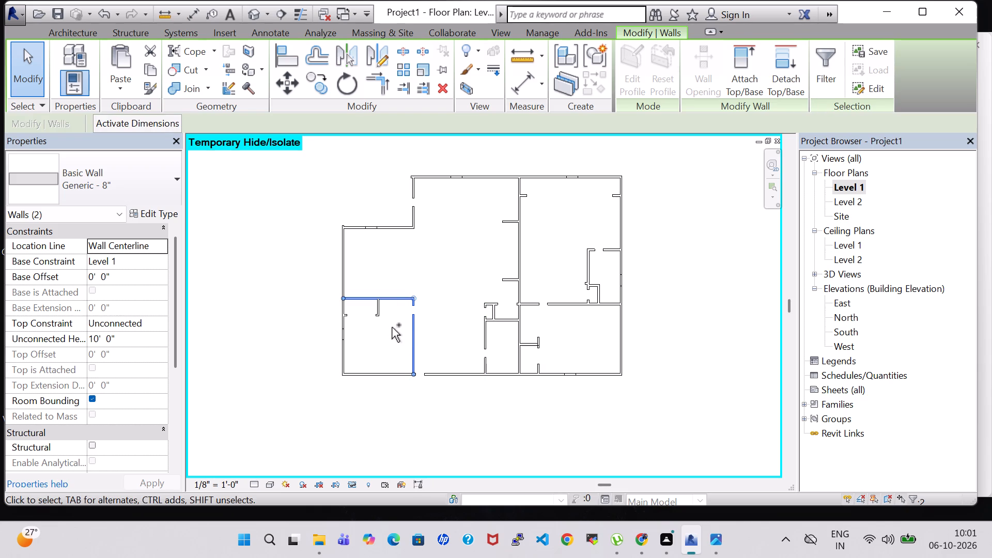
ctrl+scroll(389, 324, up, 4)
ctrl+click(377, 308)
ctrl+scroll(380, 335, up, 3)
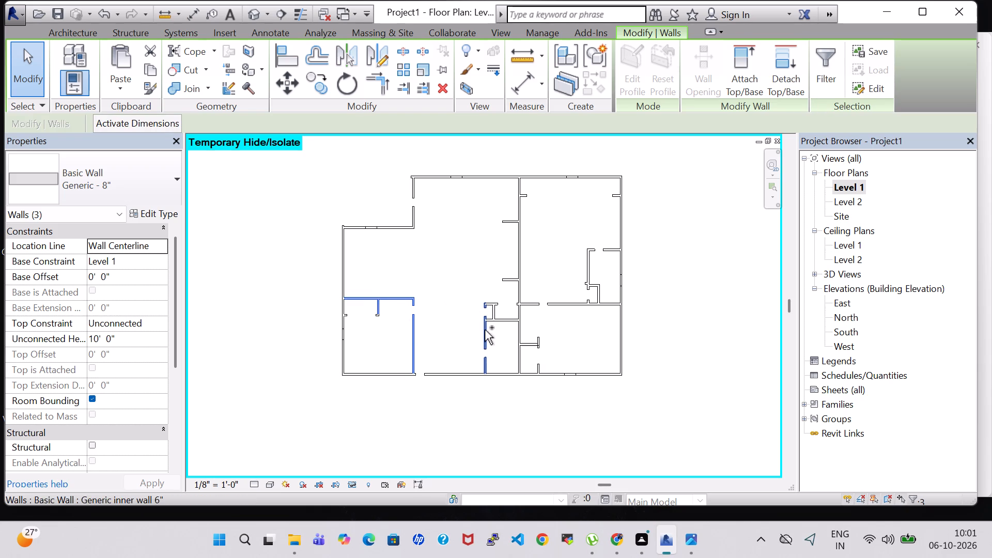
ctrl+click(485, 330)
ctrl+click(493, 308)
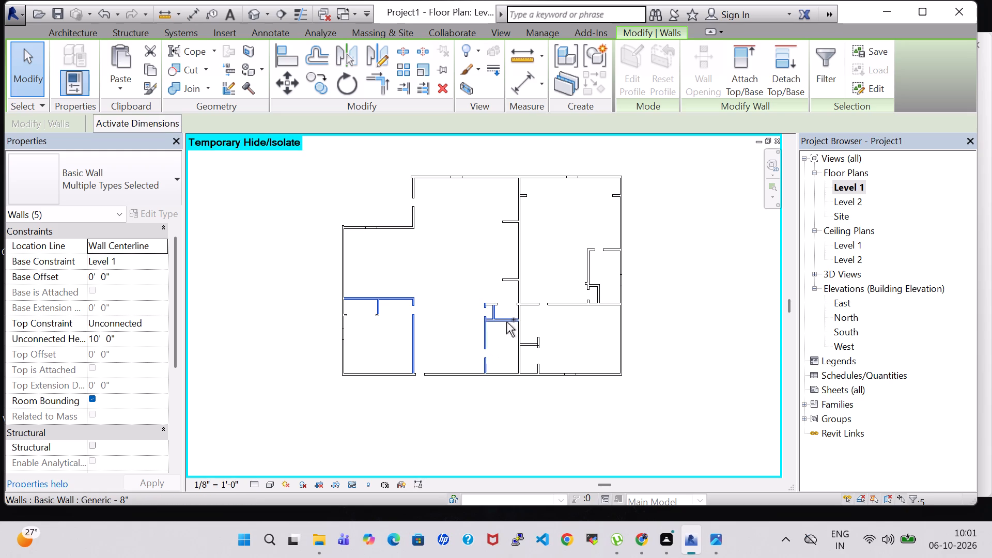
ctrl+click(506, 322)
ctrl+click(516, 342)
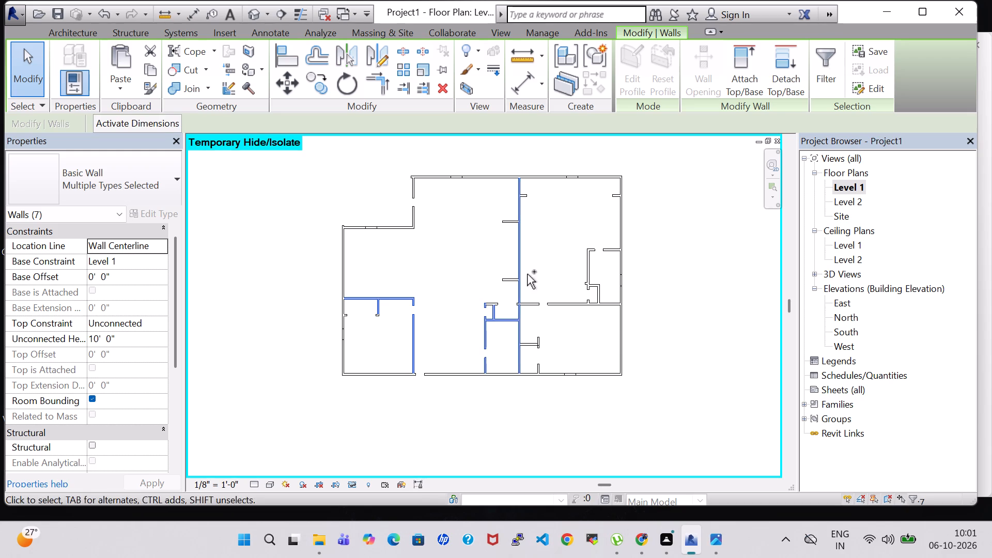
ctrl+click(509, 279)
ctrl+click(507, 219)
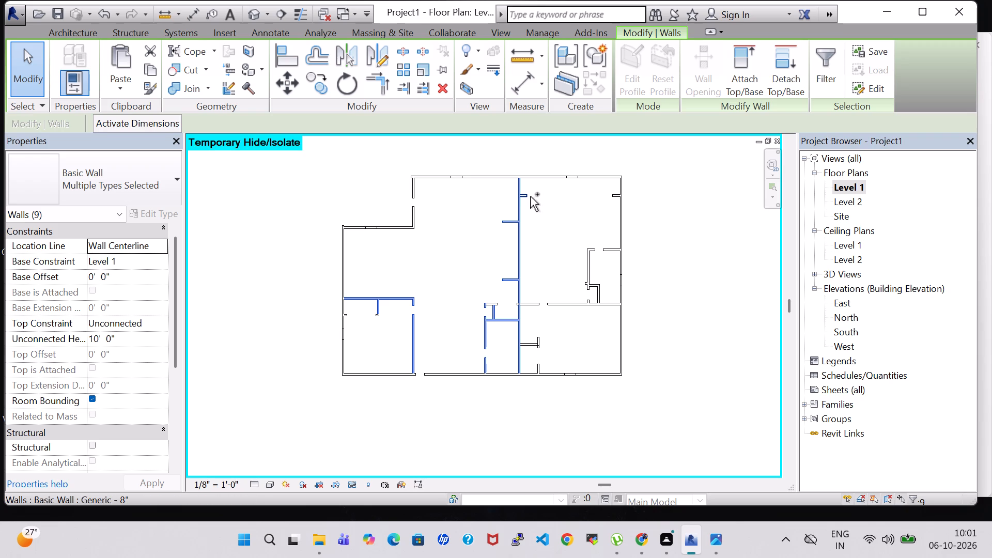
ctrl+click(530, 196)
ctrl+click(616, 195)
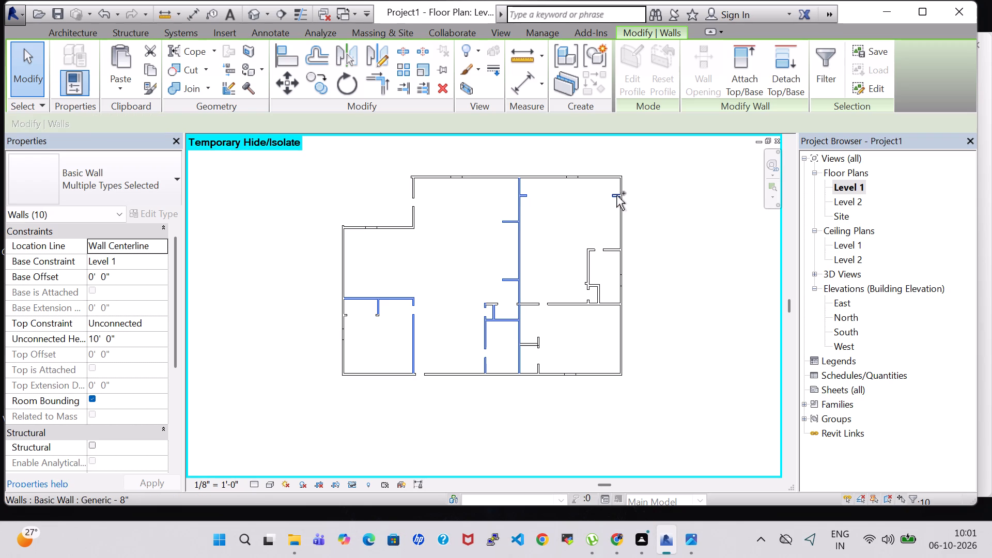
ctrl+click(603, 249)
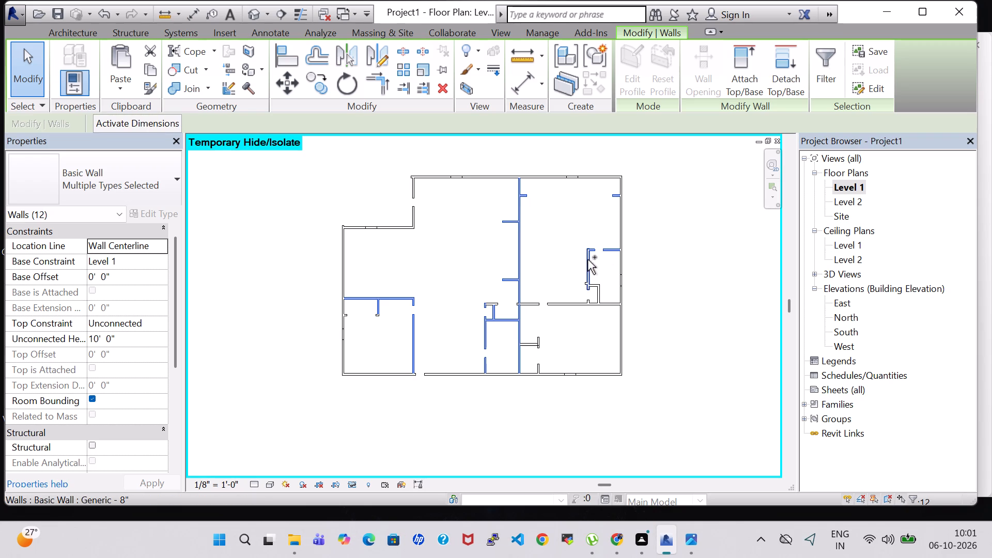
ctrl+click(587, 259)
ctrl+scroll(595, 305, up, 3)
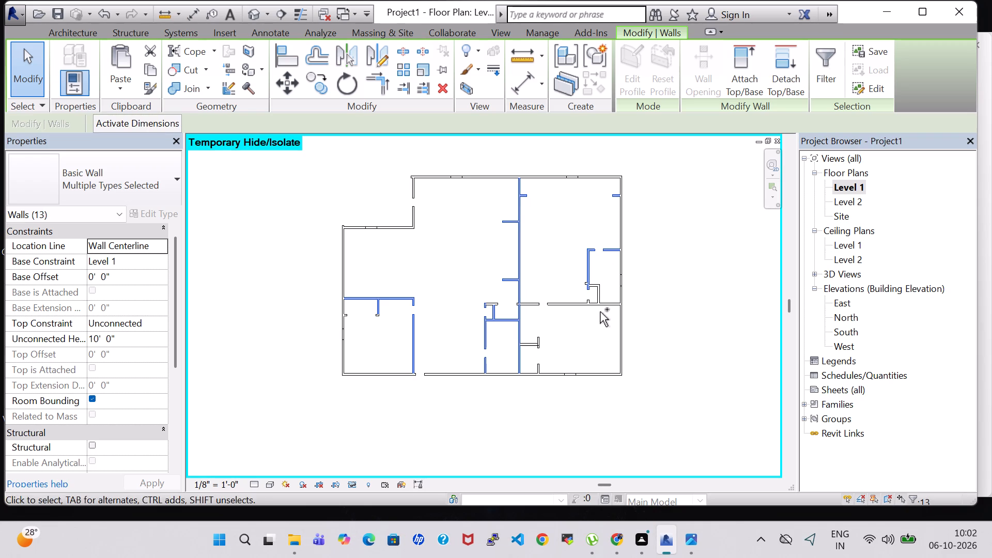
ctrl+scroll(600, 312, up, 1)
ctrl+click(599, 286)
ctrl+click(598, 294)
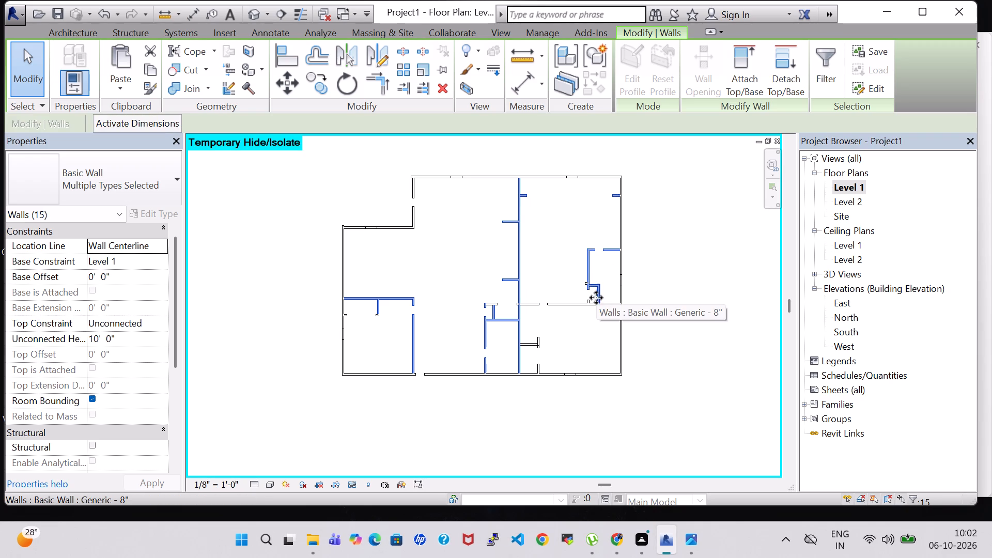
ctrl+click(572, 307)
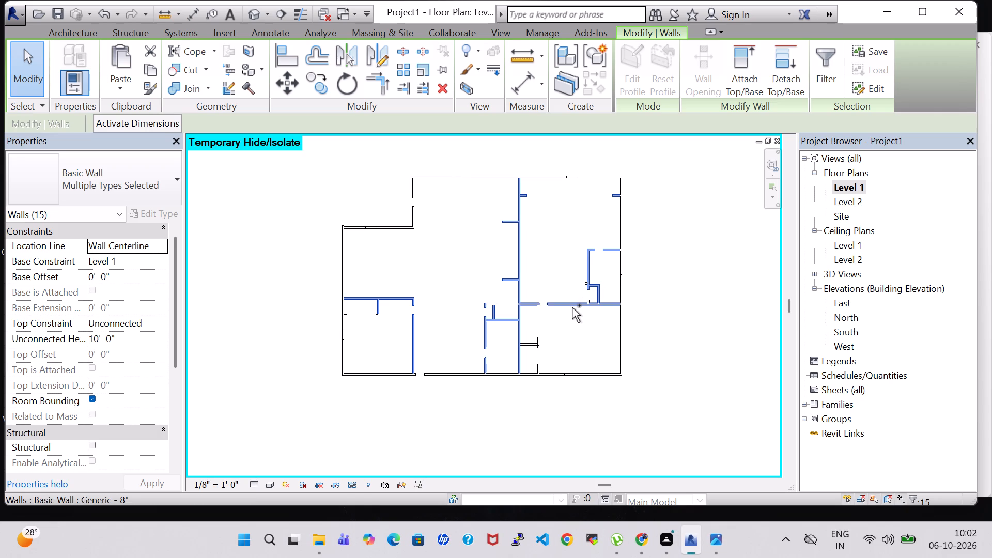
ctrl+click(537, 340)
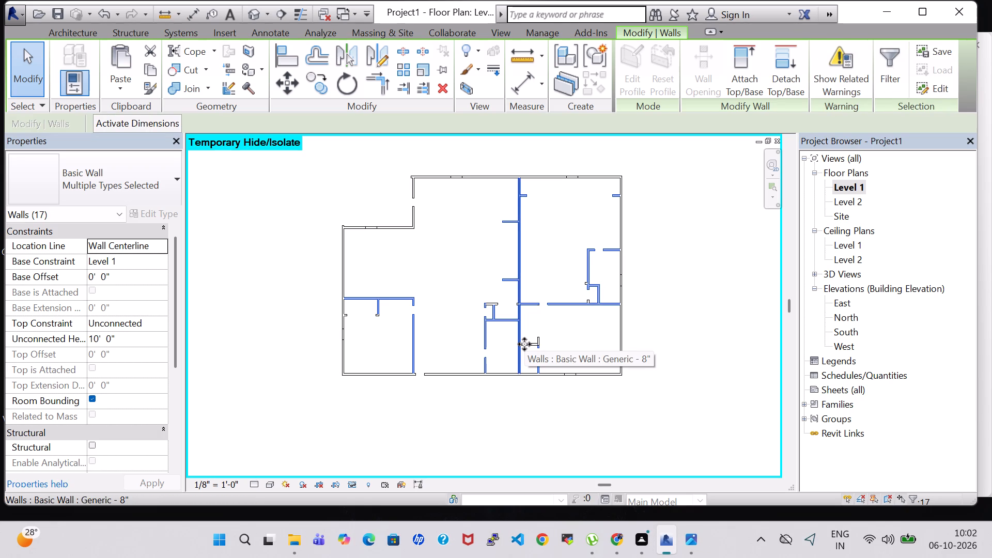
ctrl+scroll(524, 348, up, 2)
ctrl+click(530, 344)
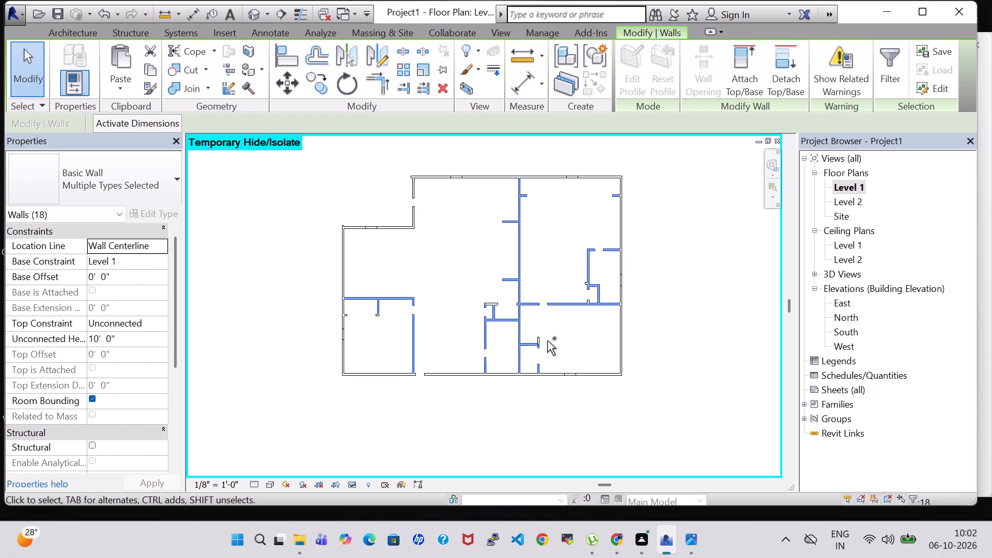
ctrl+click(541, 340)
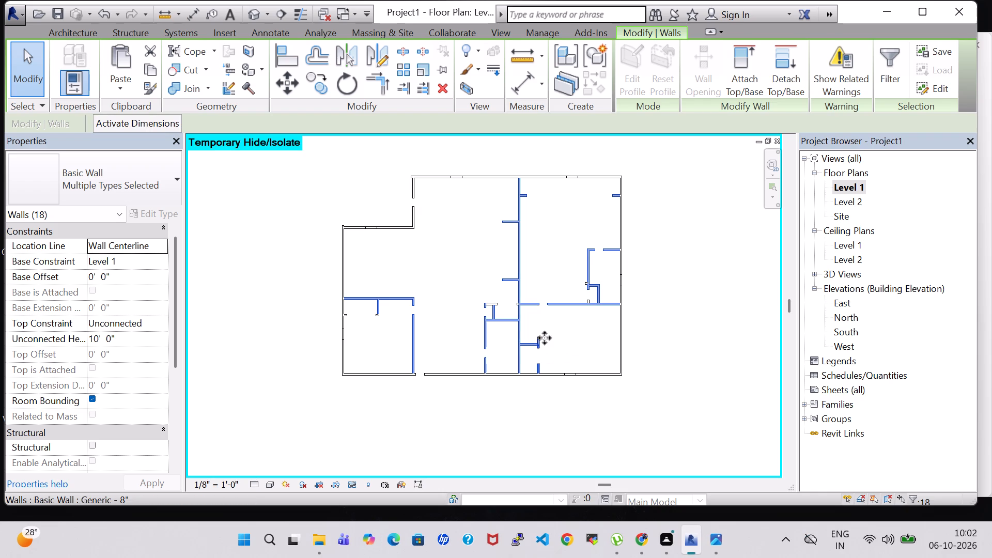
ctrl+click(539, 338)
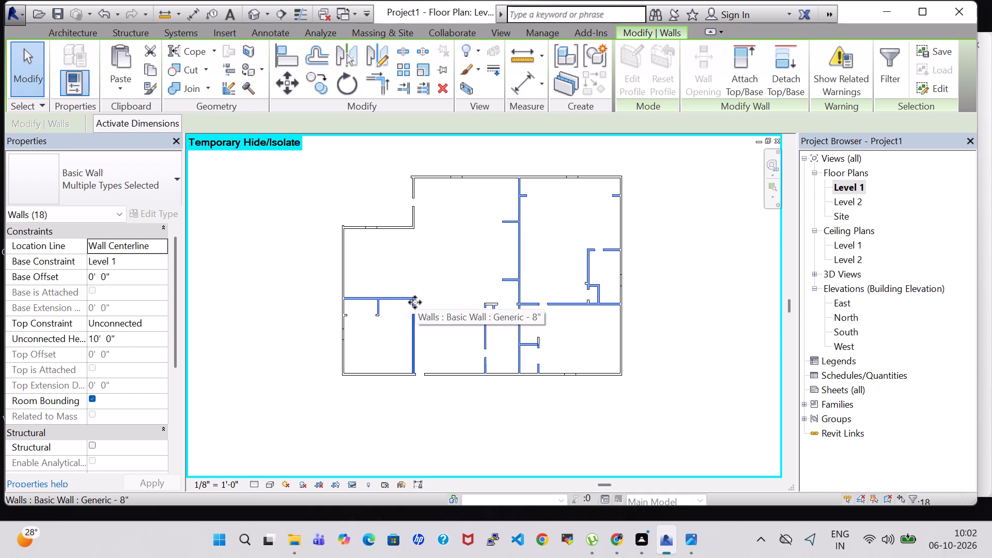
click(159, 191)
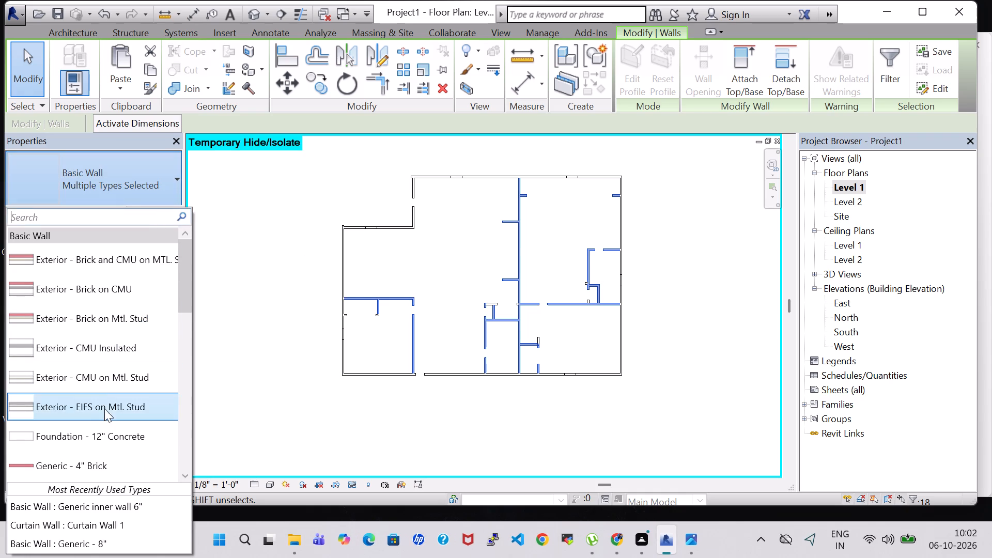
scroll(104, 411, down, 4)
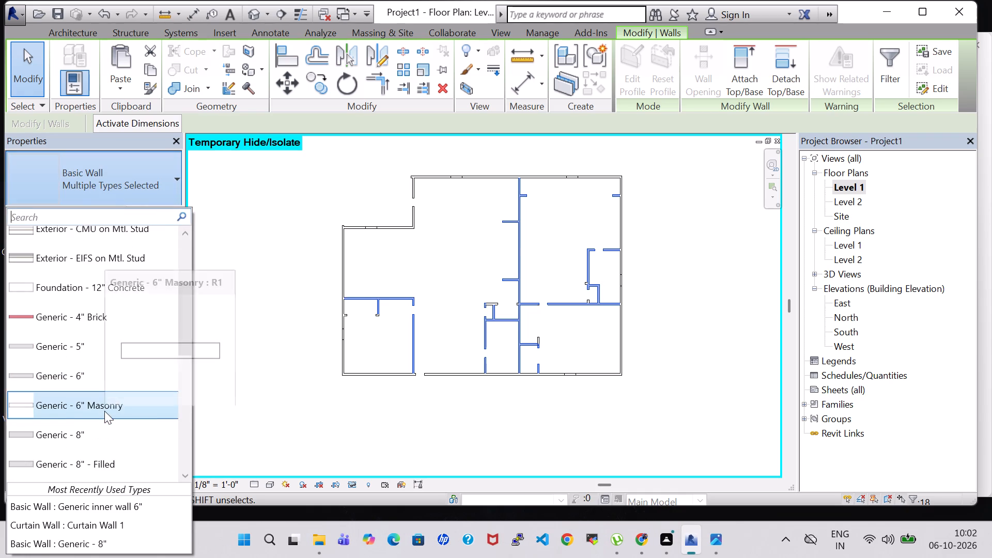
scroll(104, 411, down, 6)
click(106, 360)
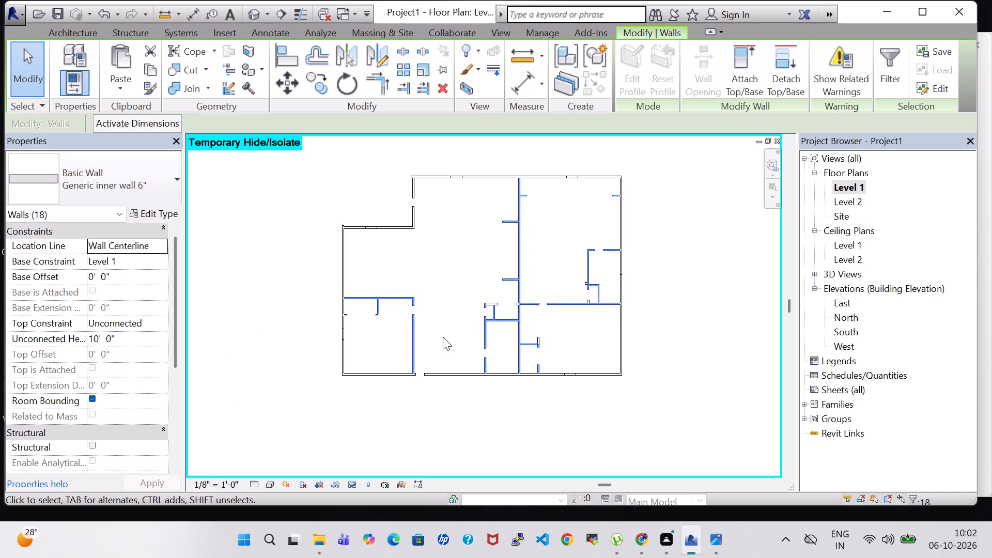
click(693, 287)
Apply the temporary wall isolation to the Level 1 view permanently.
scroll(408, 370, up, 5)
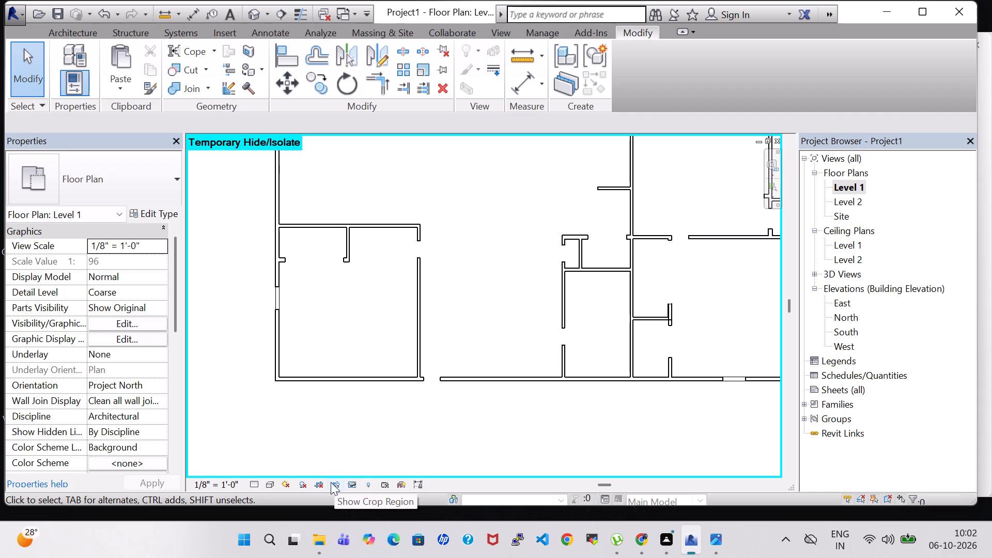
click(348, 482)
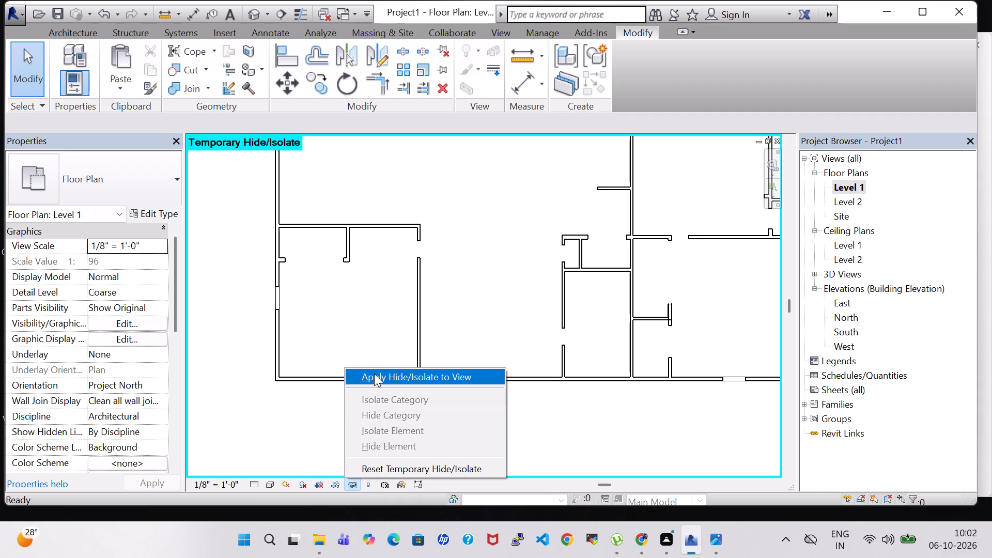
click(374, 374)
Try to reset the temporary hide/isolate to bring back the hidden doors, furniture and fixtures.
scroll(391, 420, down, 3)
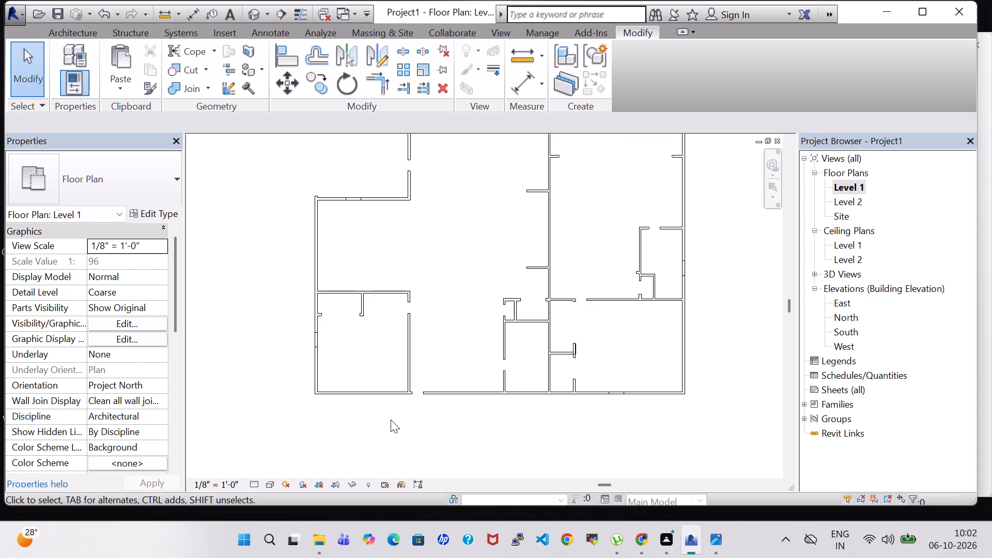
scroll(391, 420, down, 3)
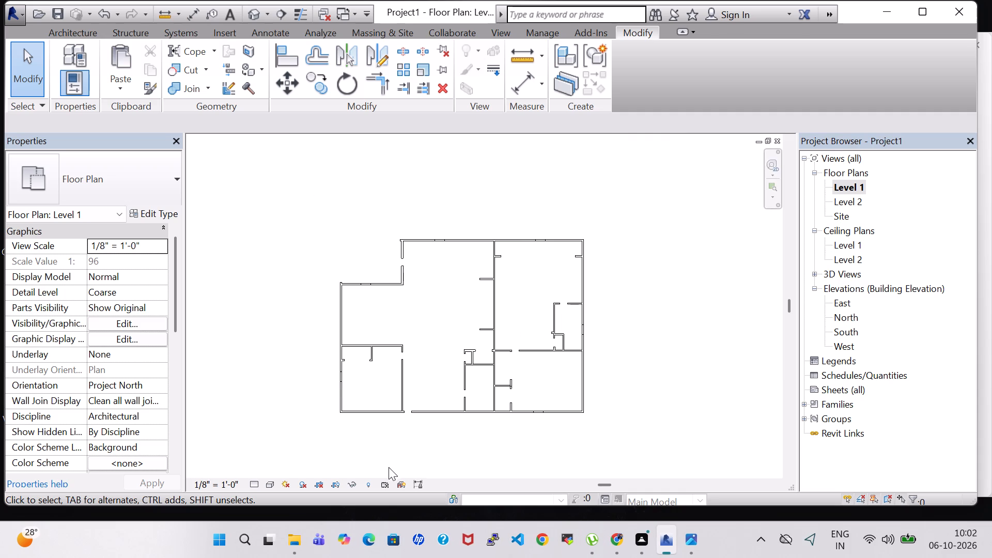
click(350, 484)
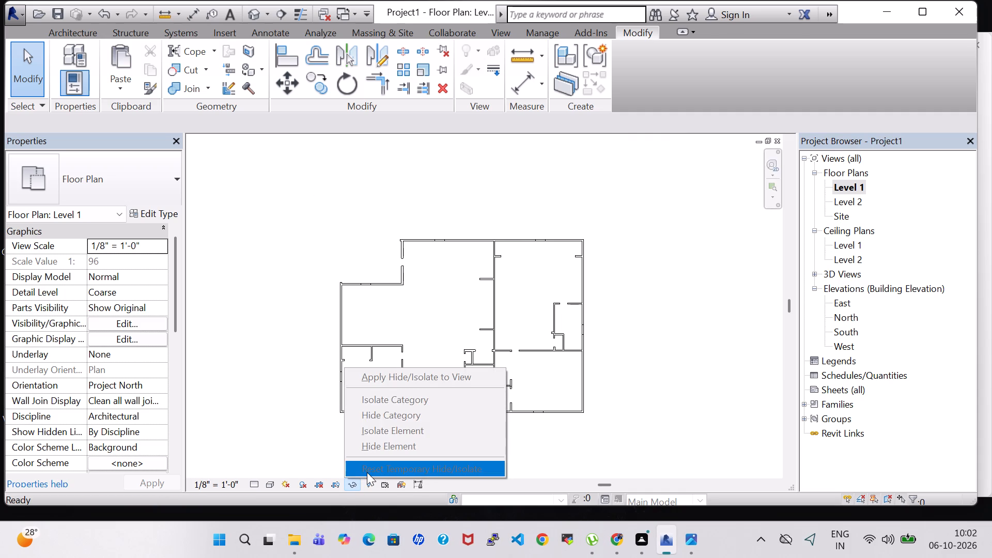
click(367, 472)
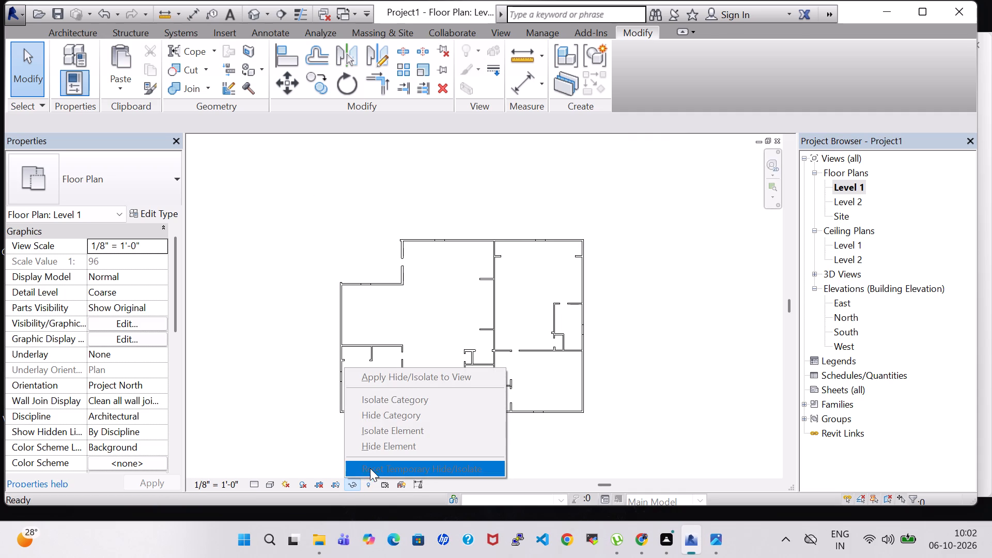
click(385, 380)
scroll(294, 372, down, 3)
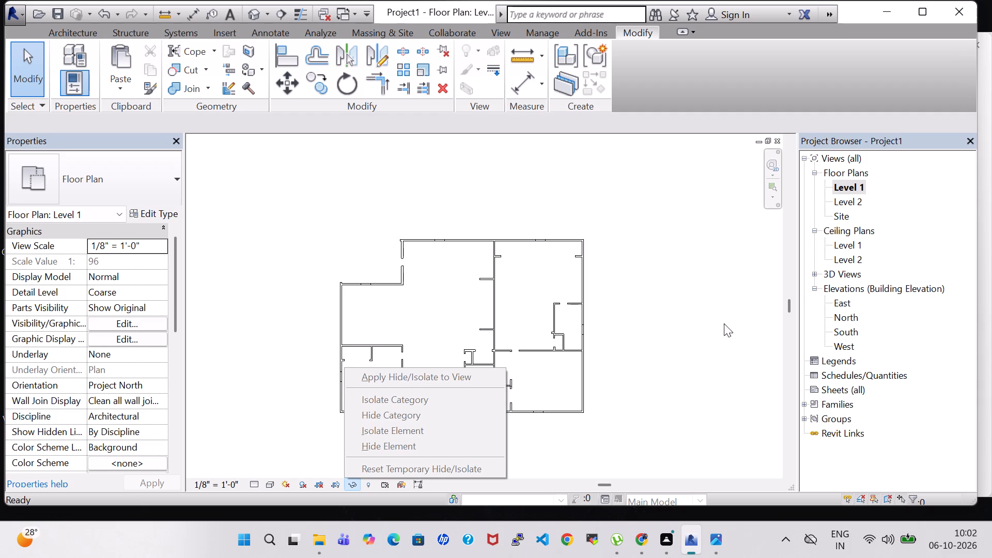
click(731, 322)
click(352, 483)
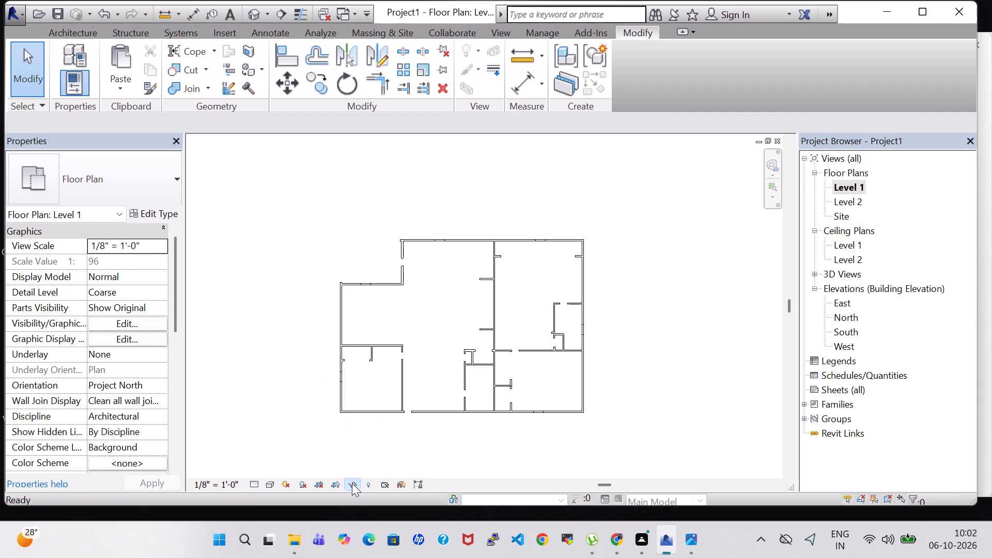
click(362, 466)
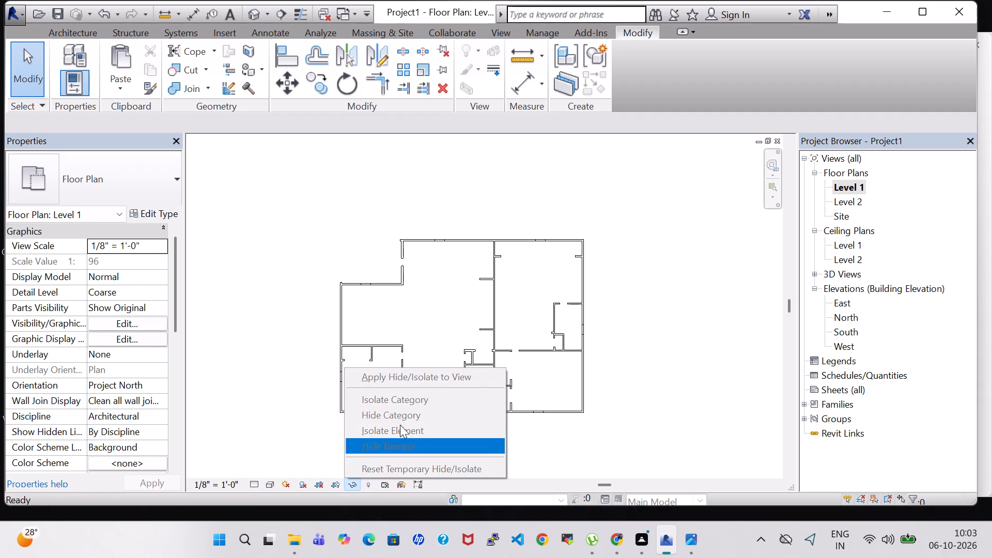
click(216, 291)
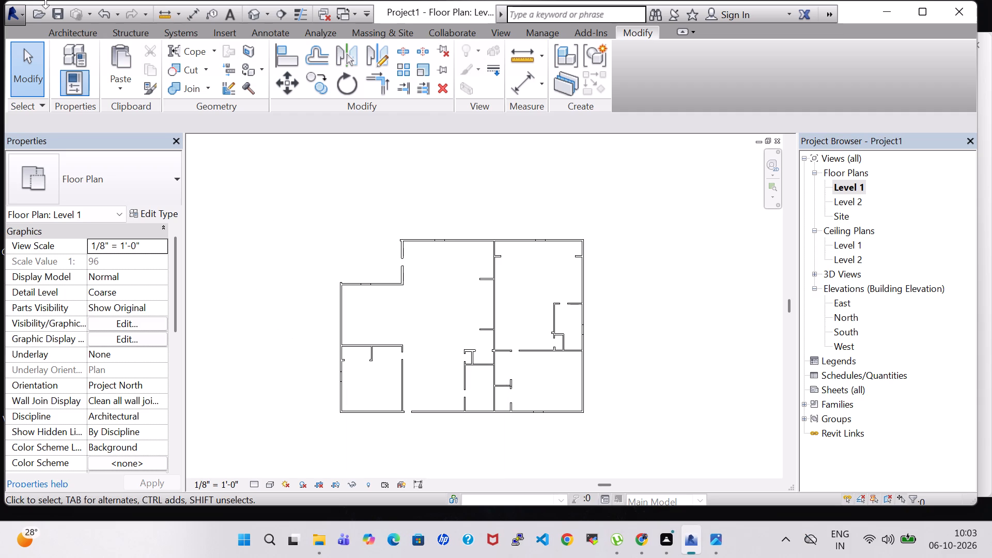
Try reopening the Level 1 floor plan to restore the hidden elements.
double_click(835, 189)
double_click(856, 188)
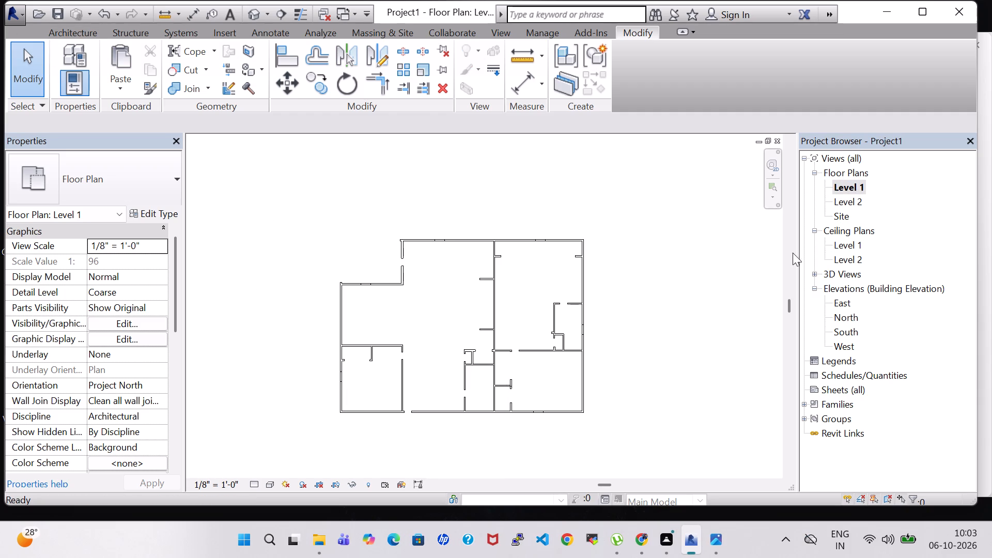
Inspect the type properties of the long central wall in the Level 1 plan.
scroll(691, 286, down, 3)
scroll(691, 286, up, 3)
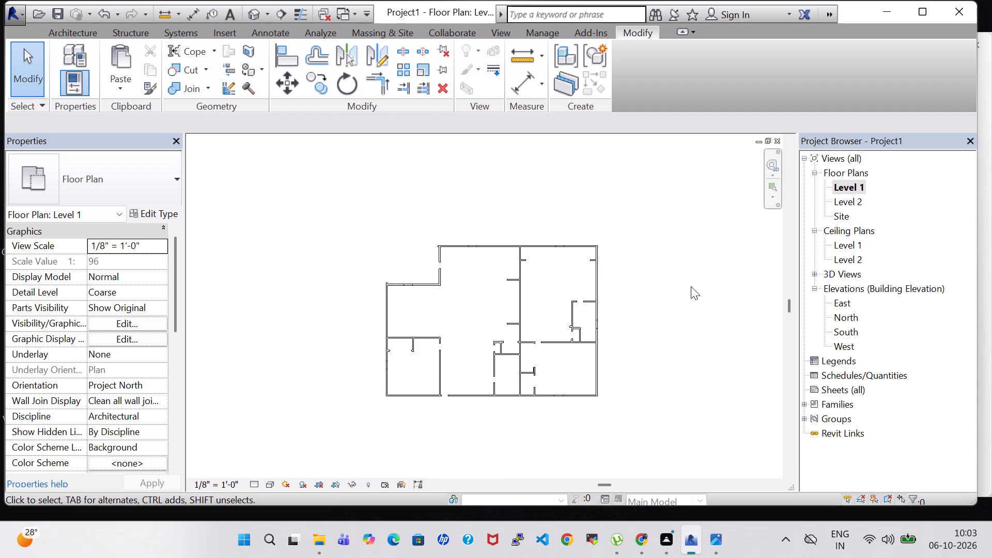
scroll(691, 286, up, 1)
click(467, 302)
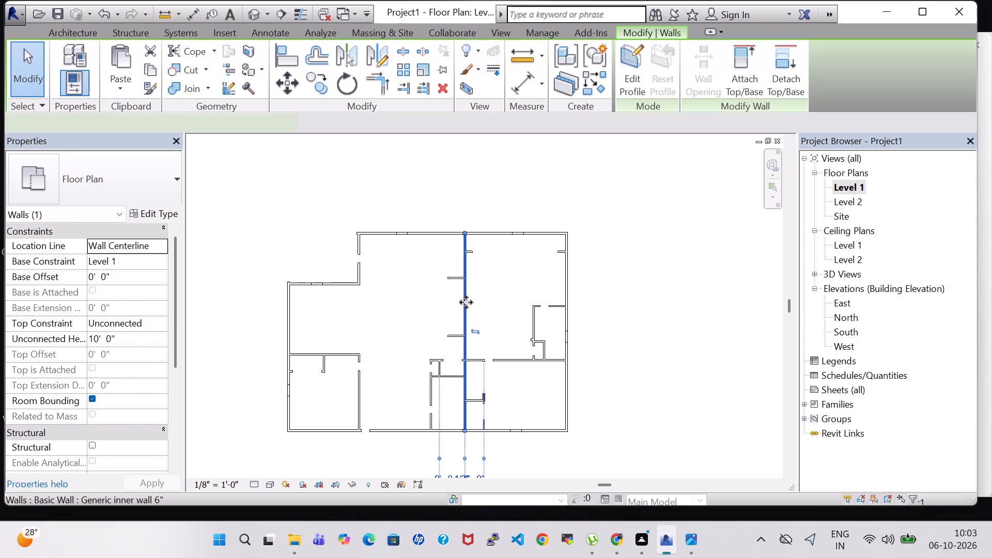
click(162, 212)
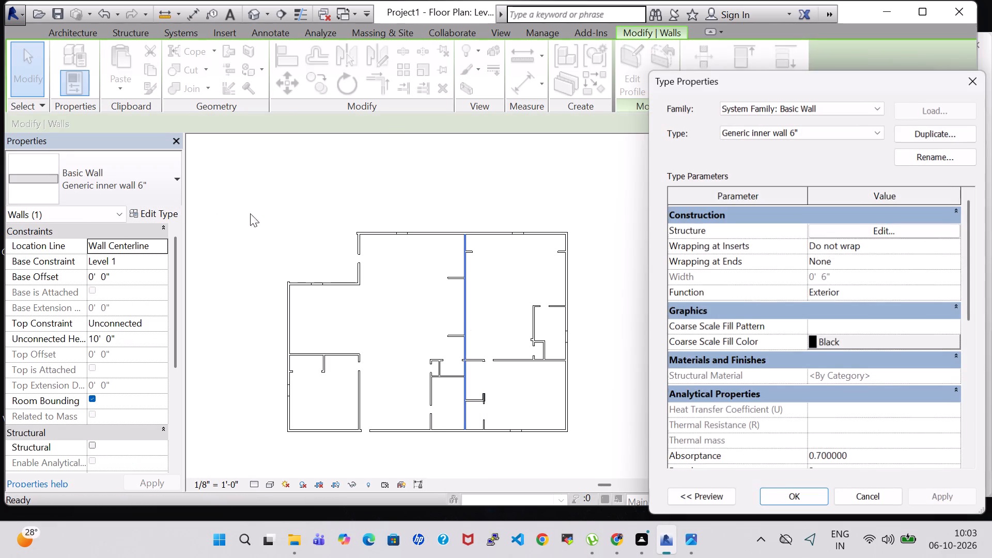
click(969, 85)
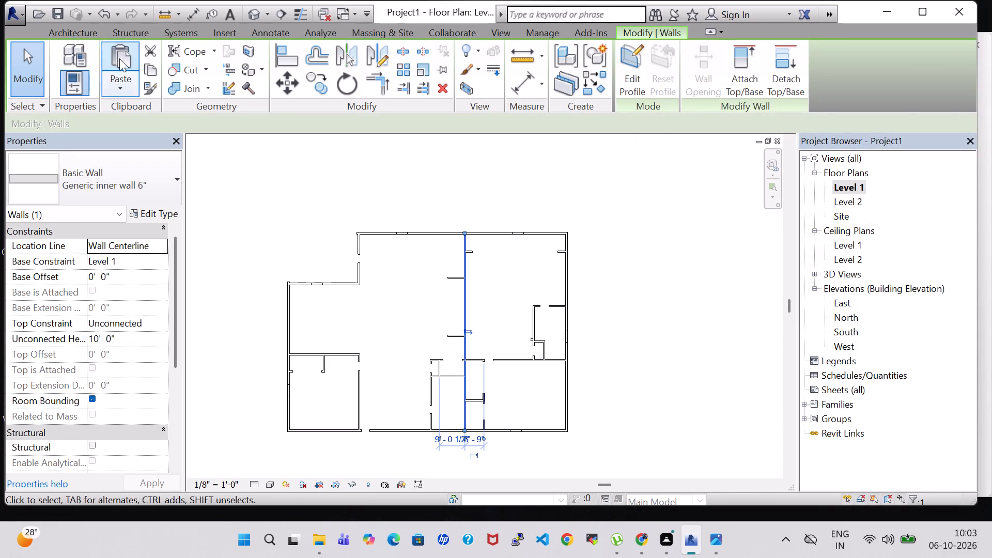
Check the doors and furniture in the default 3D view, and return to the Level 1 floor plan.
double_click(70, 33)
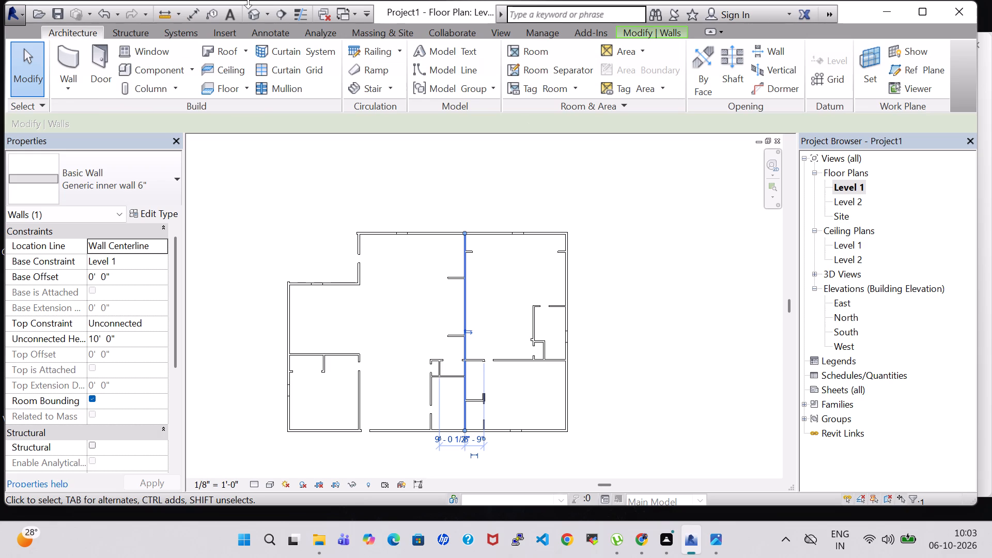
click(248, 13)
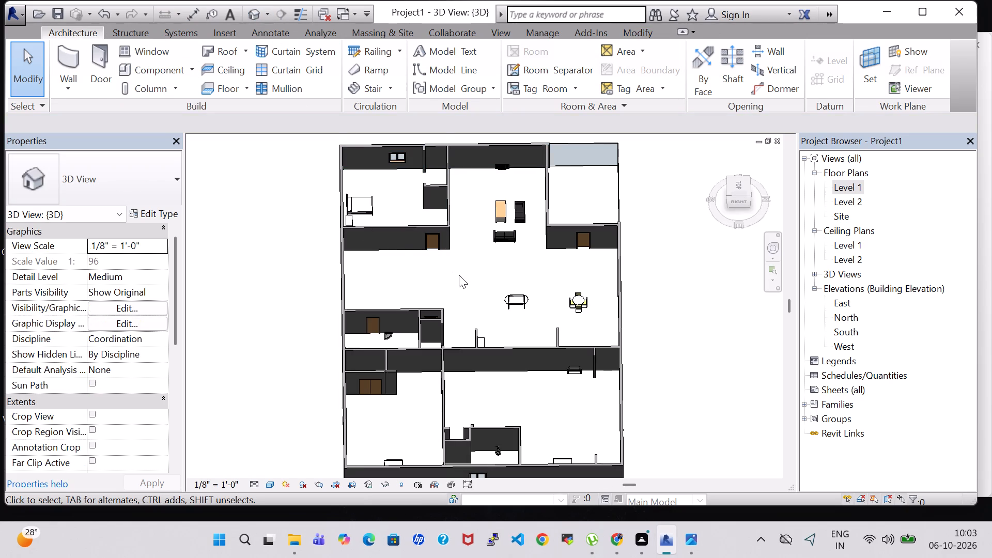
middle_drag(675, 290, 564, 326)
scroll(582, 323, up, 1)
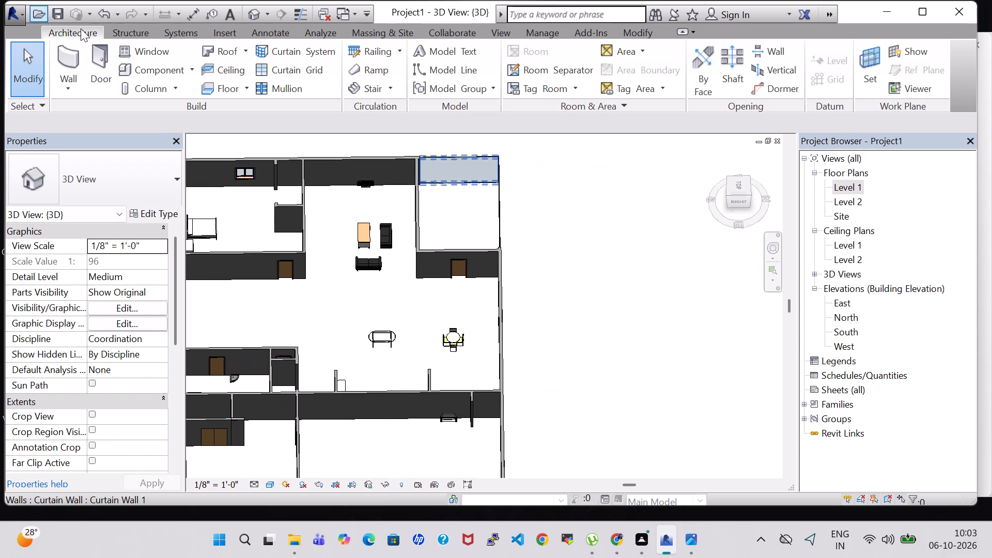
double_click(91, 32)
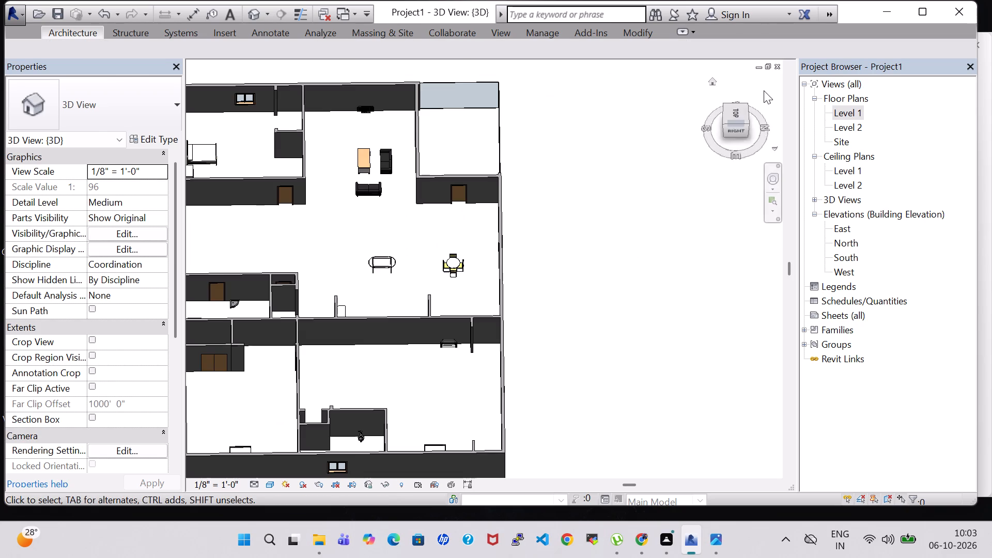
double_click(851, 114)
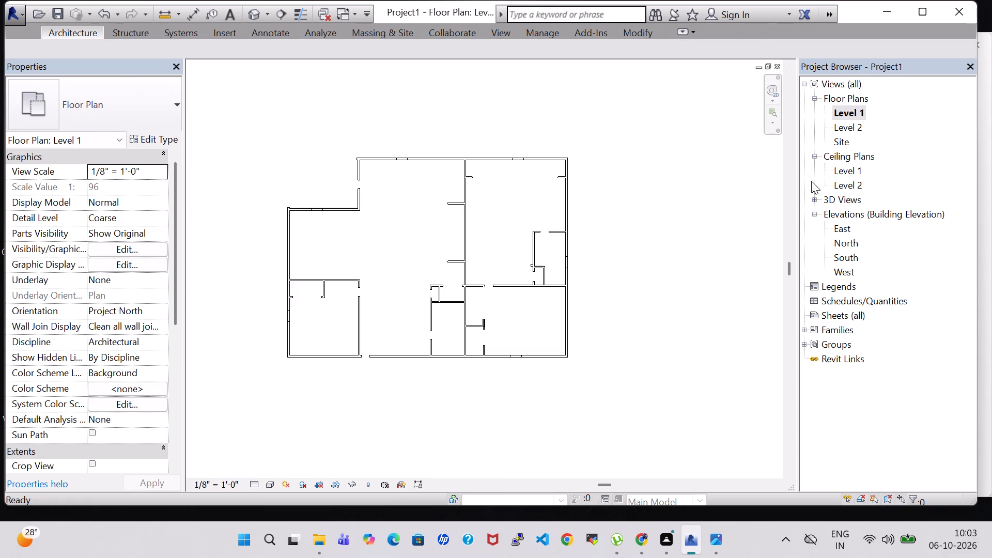
Examine the Level 1 plan's hidden doors, furniture and fixtures with Reveal Hidden Elements, and leave that mode.
click(370, 485)
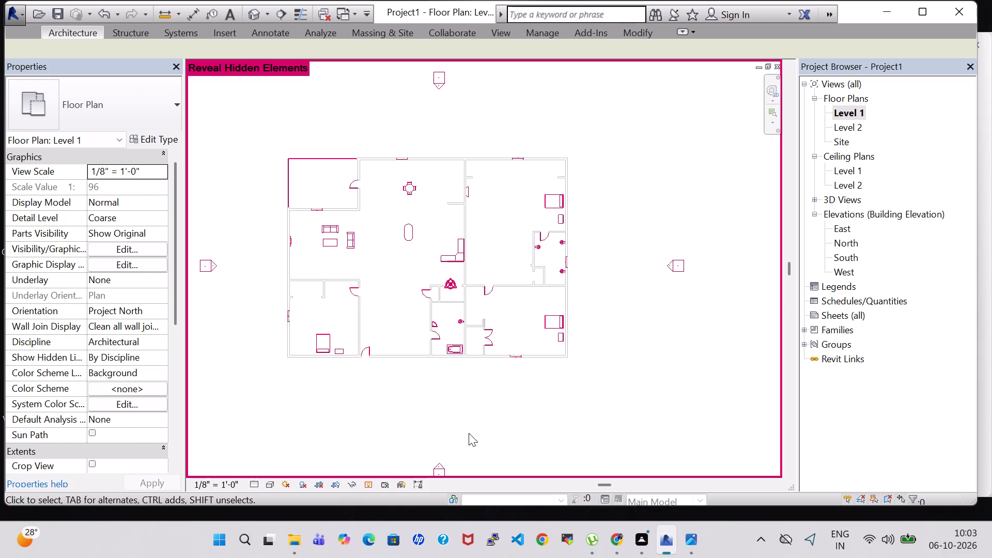
click(744, 153)
click(443, 383)
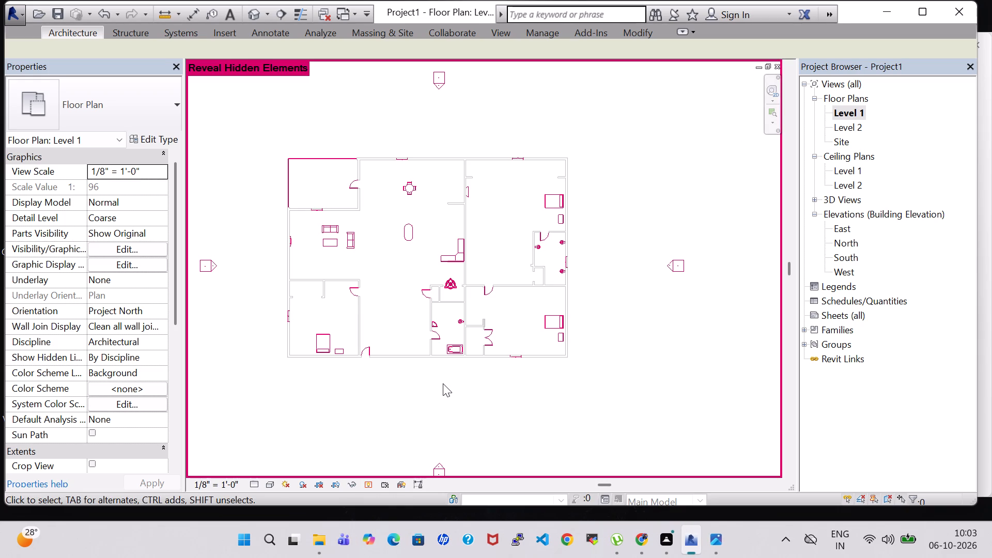
scroll(443, 383, down, 1)
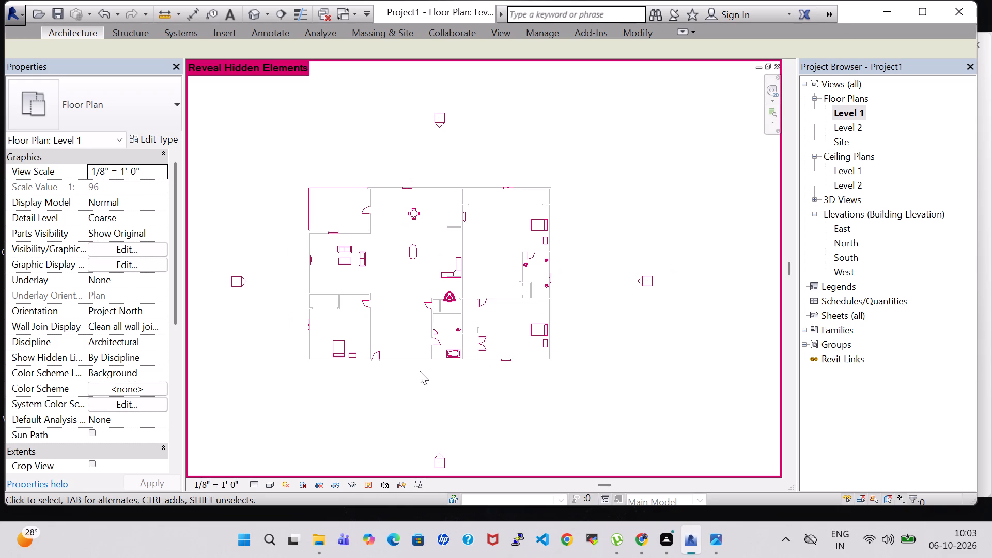
key(Escape)
click(442, 384)
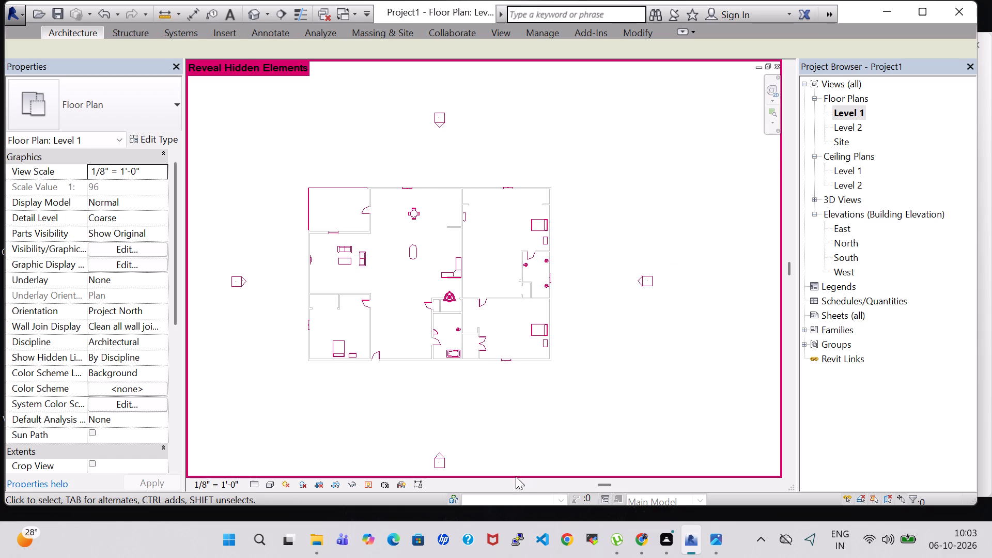
click(353, 486)
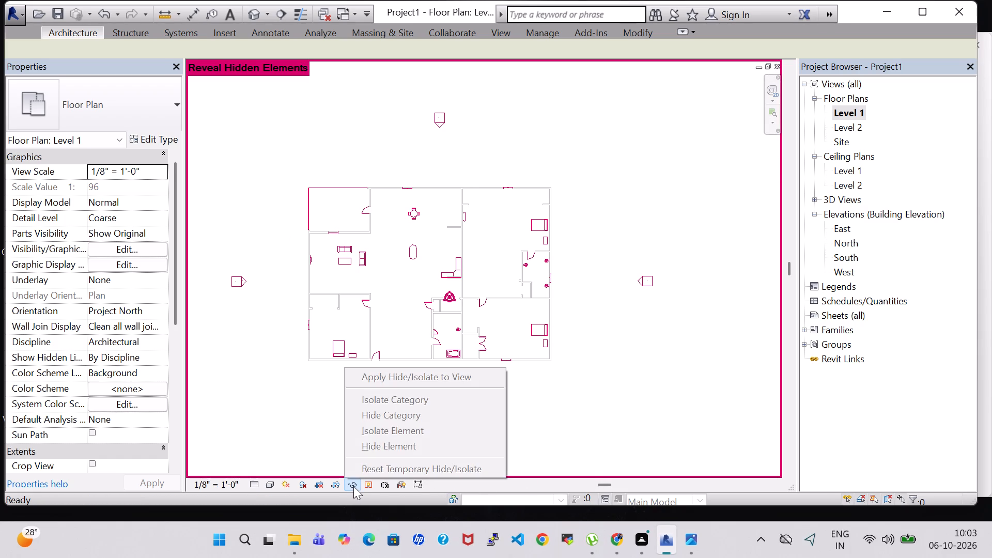
click(366, 484)
click(367, 485)
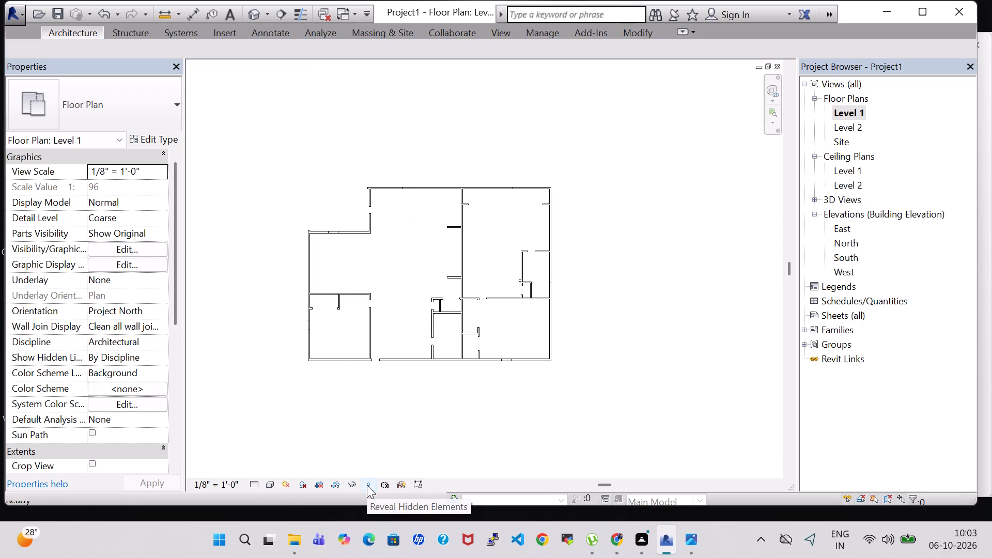
click(367, 485)
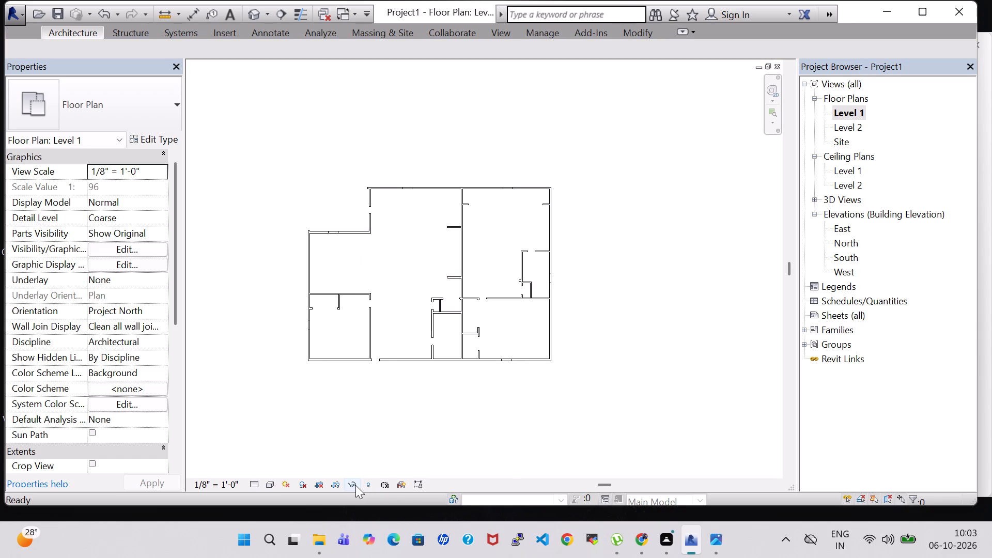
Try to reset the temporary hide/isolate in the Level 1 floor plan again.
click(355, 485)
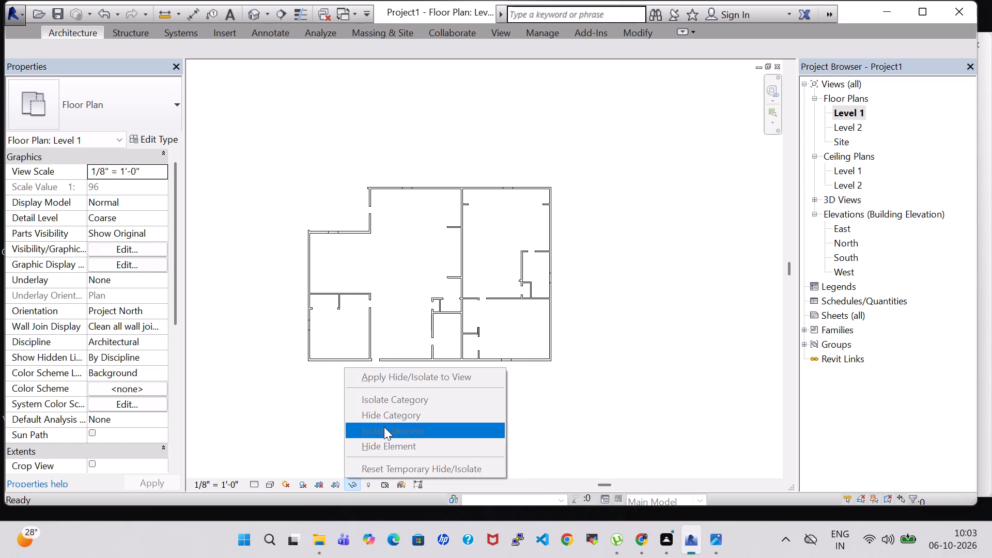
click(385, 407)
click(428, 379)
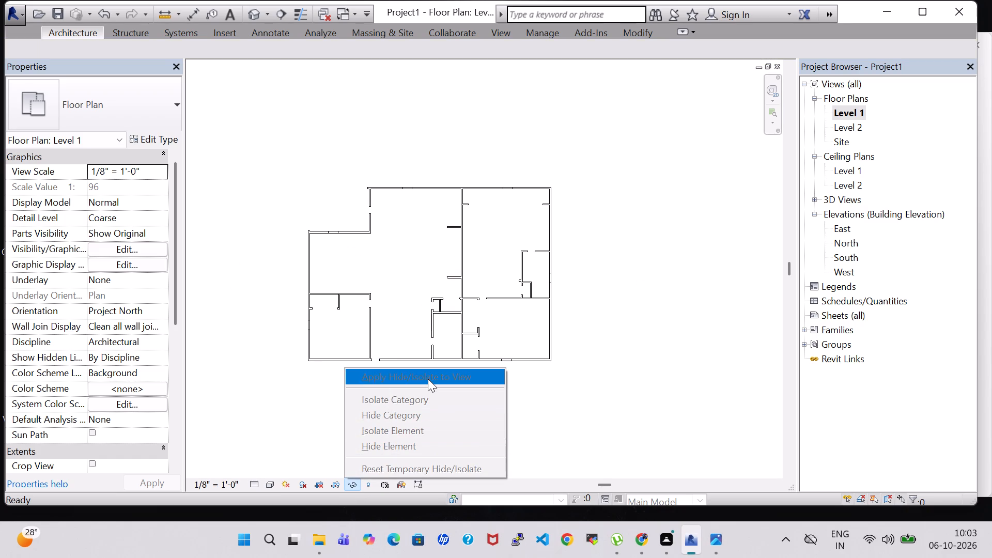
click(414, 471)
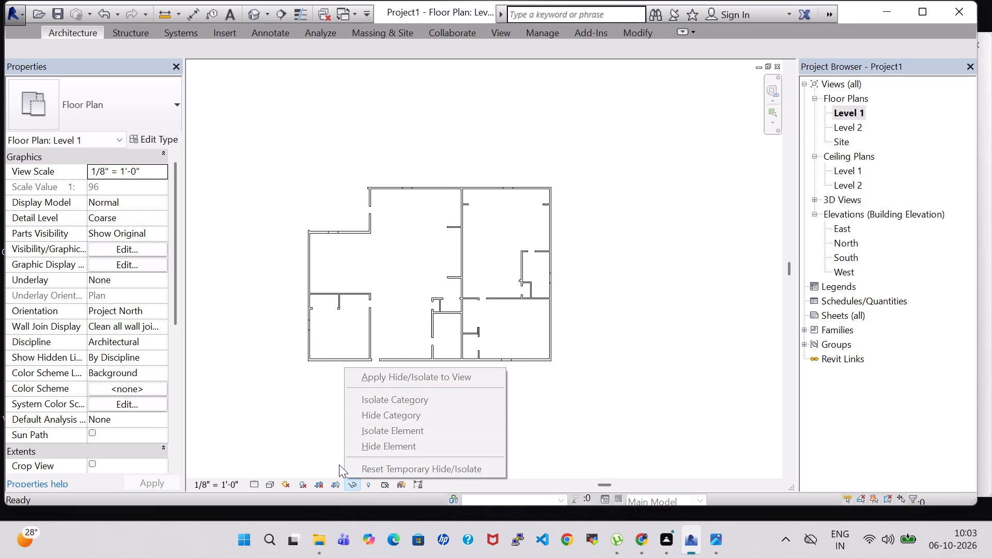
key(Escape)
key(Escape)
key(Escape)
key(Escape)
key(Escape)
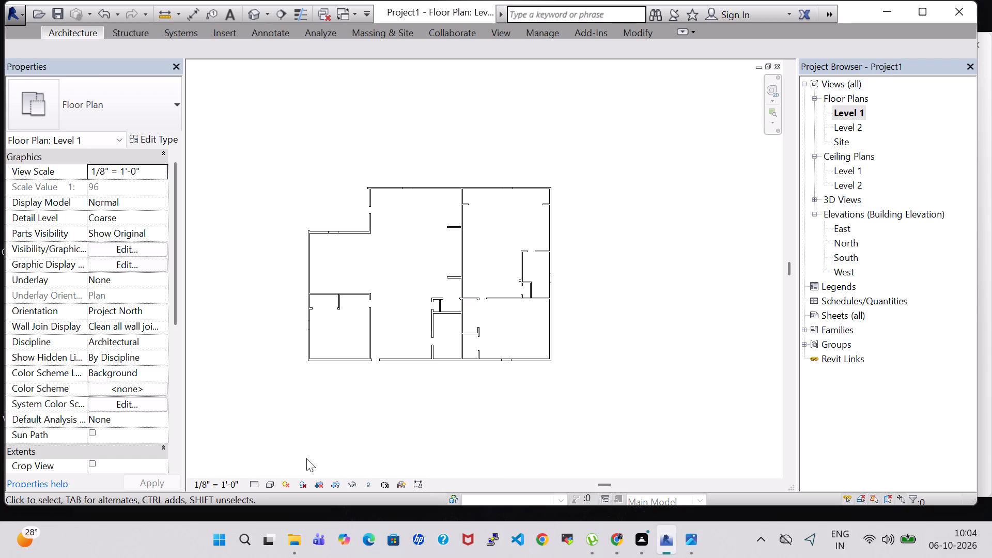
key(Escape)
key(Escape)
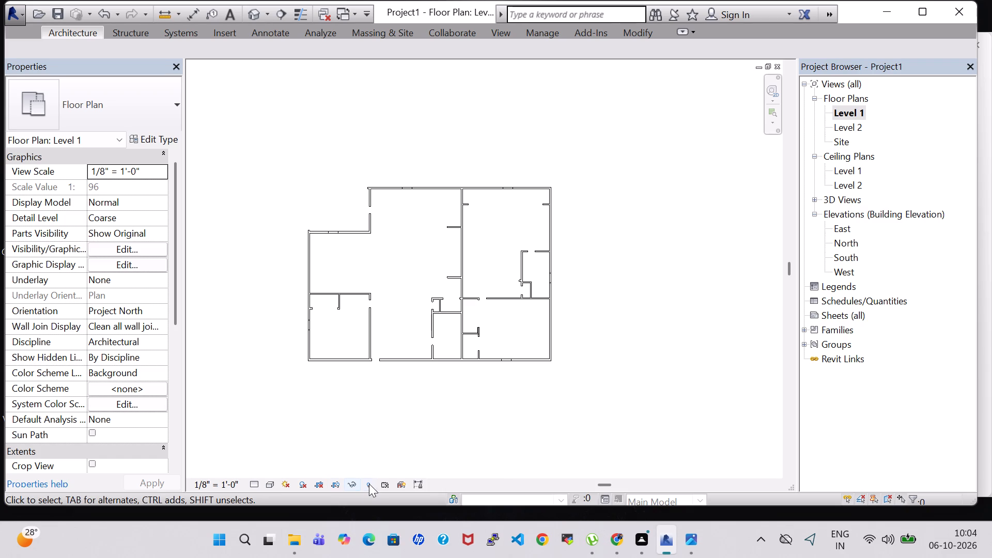
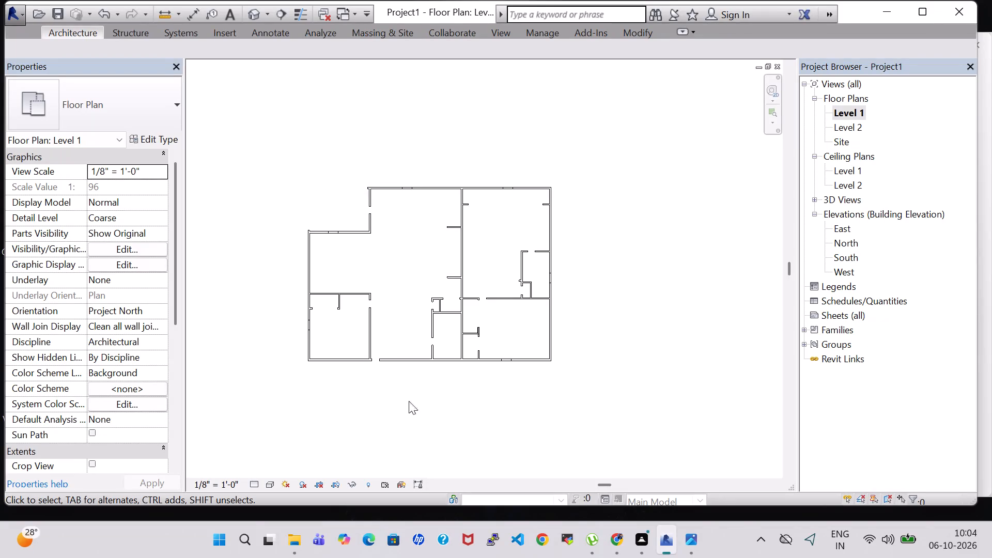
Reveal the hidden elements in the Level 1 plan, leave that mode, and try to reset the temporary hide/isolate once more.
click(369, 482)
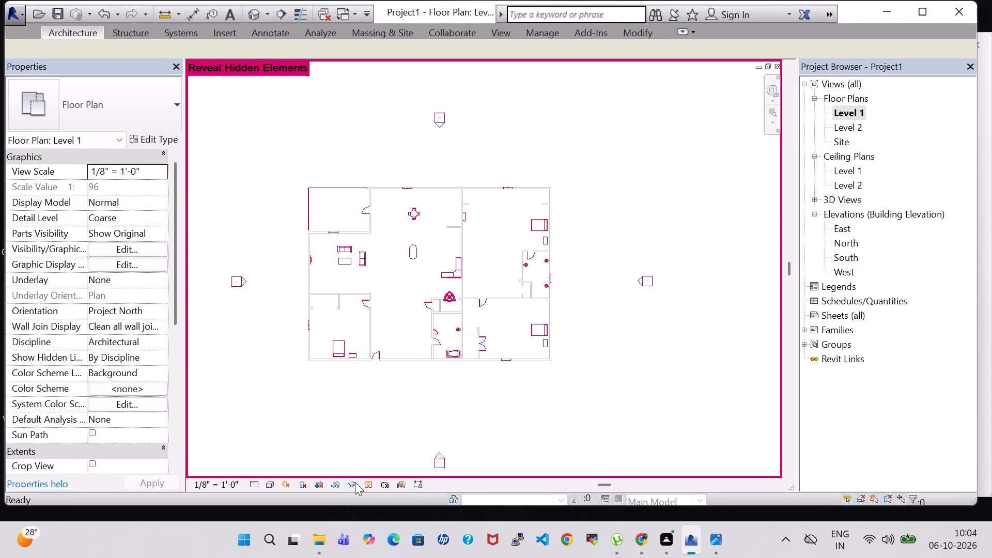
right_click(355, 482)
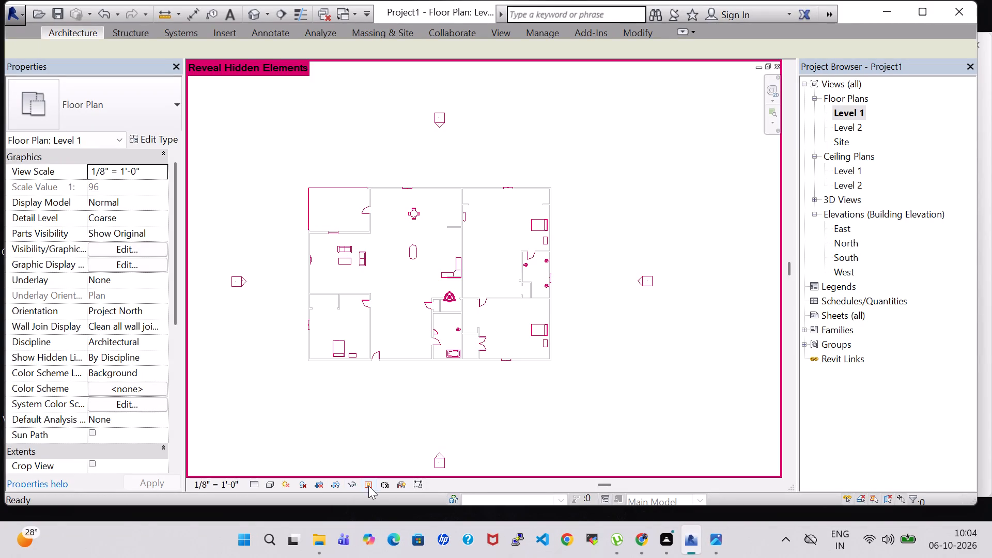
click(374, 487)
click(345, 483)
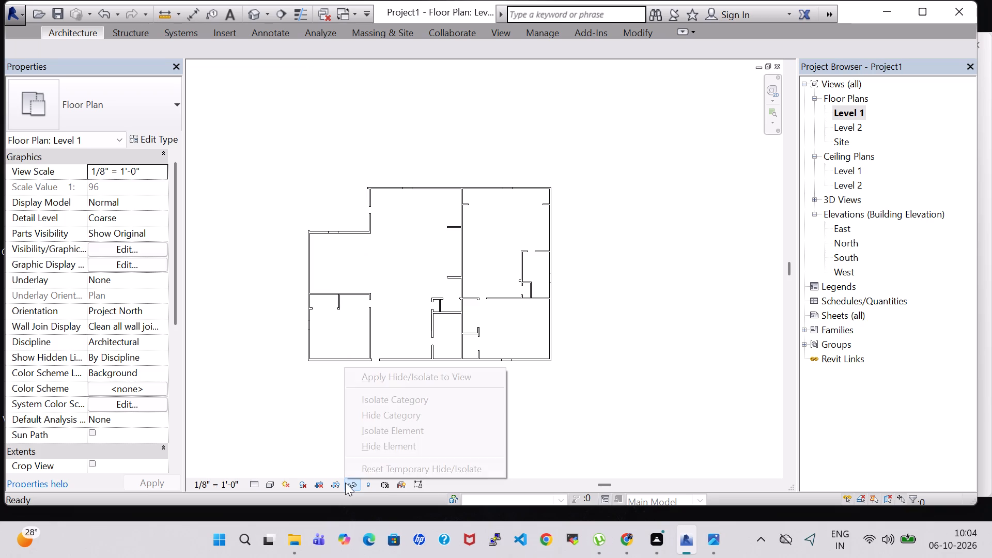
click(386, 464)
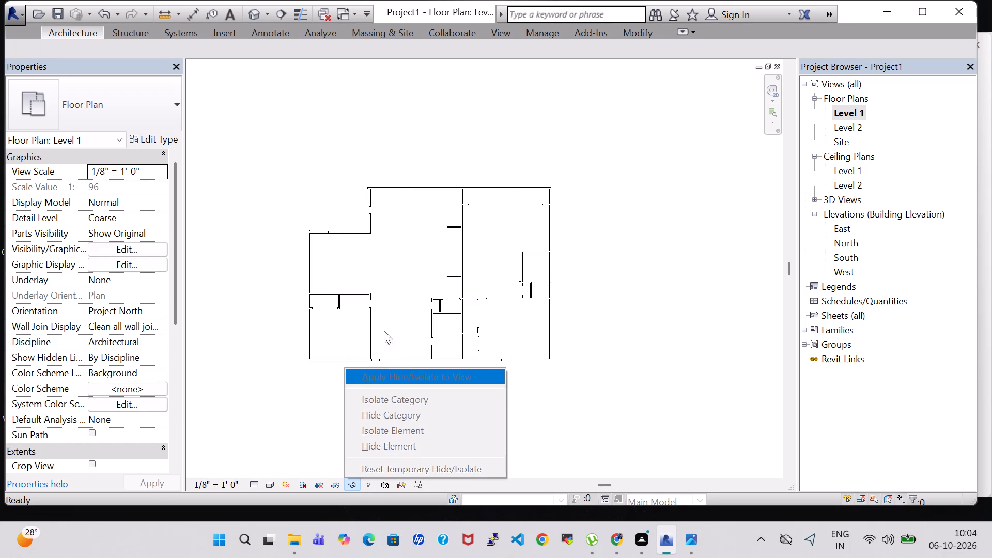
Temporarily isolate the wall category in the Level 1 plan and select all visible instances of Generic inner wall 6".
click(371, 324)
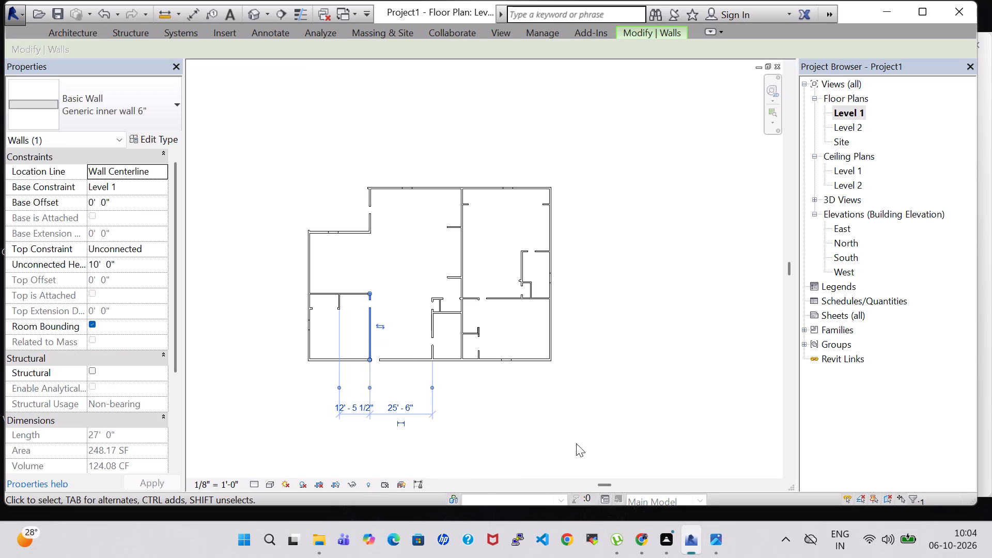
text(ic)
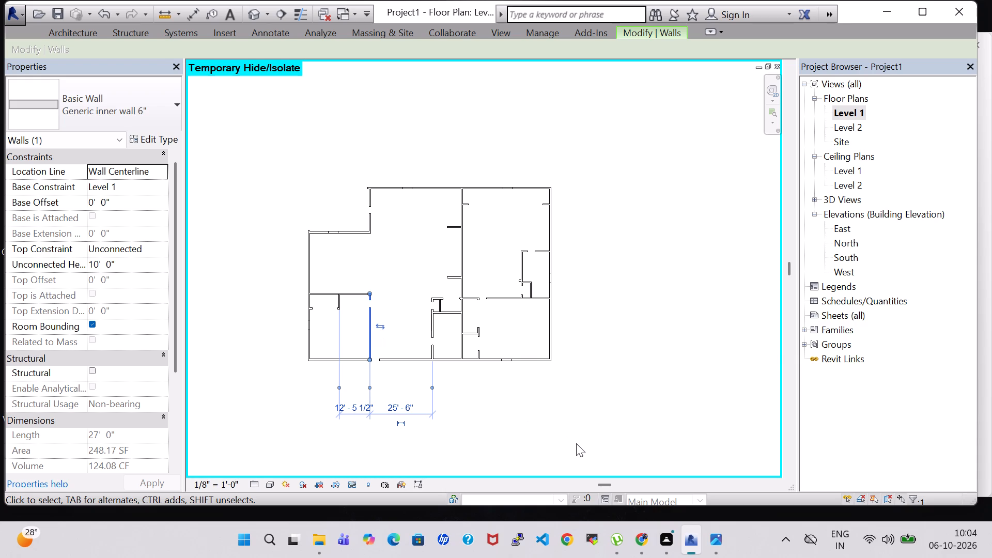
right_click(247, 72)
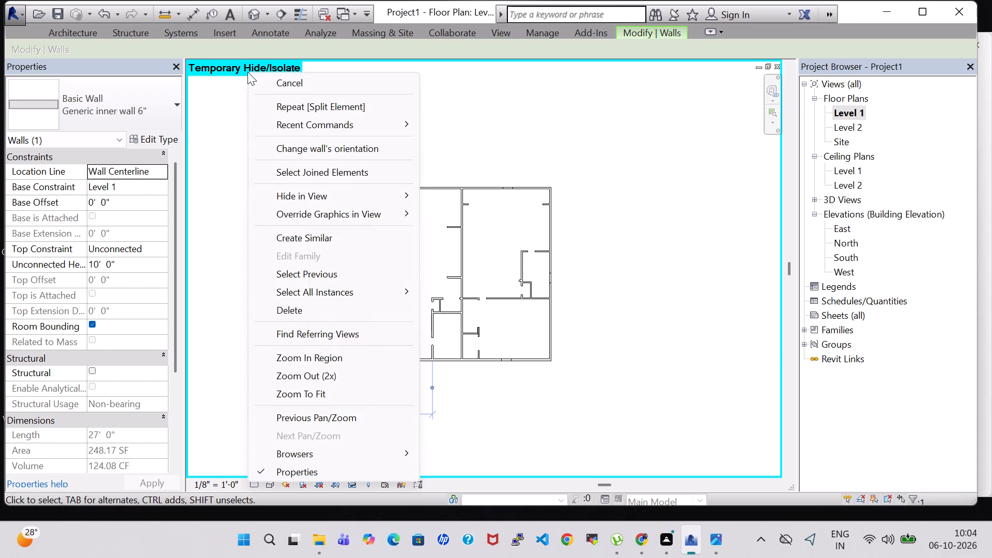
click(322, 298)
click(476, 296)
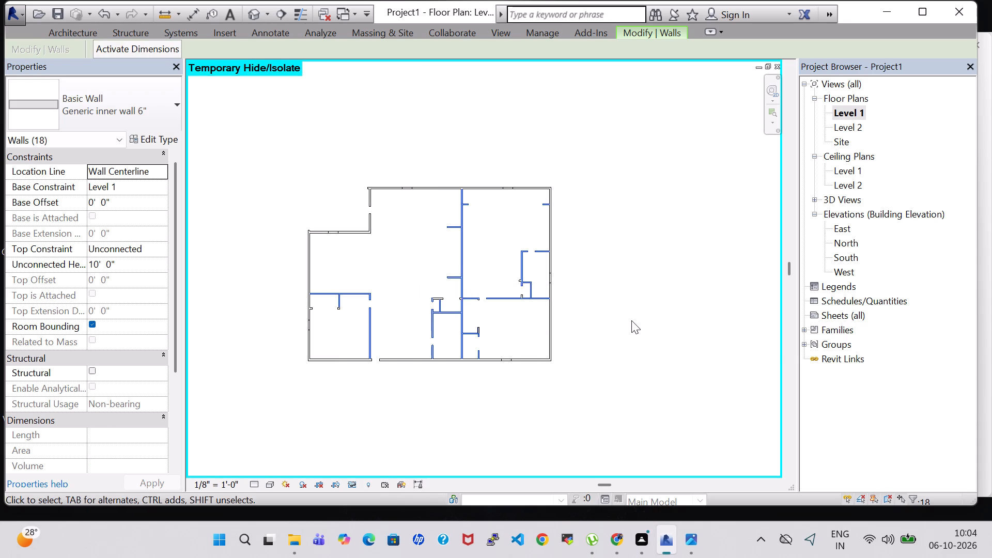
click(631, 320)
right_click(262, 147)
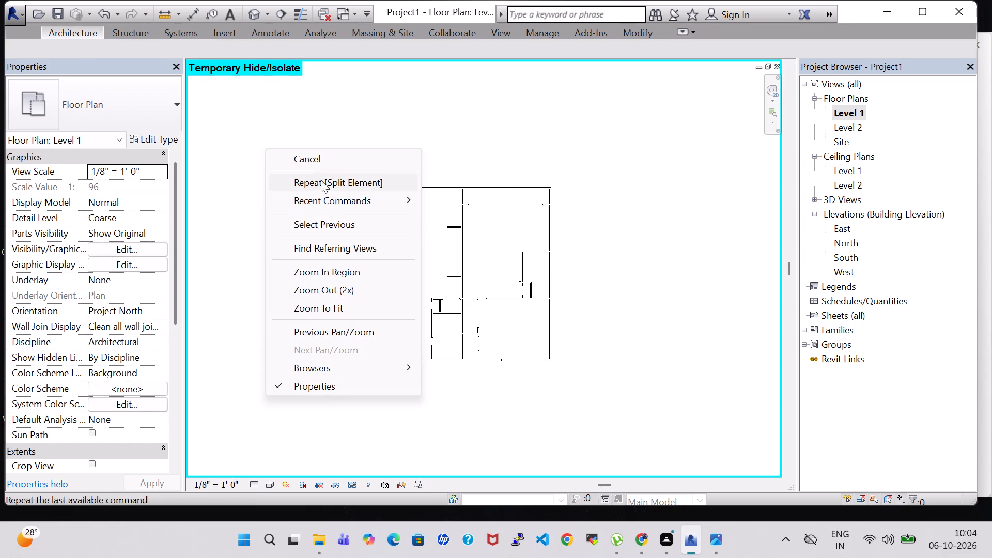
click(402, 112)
Undo the recent changes back to the Level 1 plan state that shows the doors, furniture and fixtures.
key(ctrl+z)
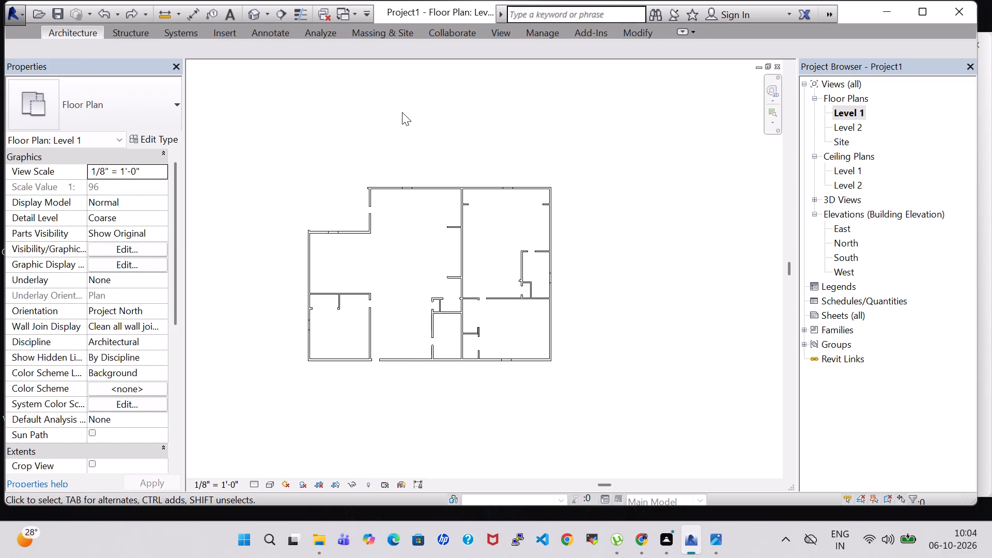
key(ctrl+z)
key(ctrl+z)
key(ctrl+z)
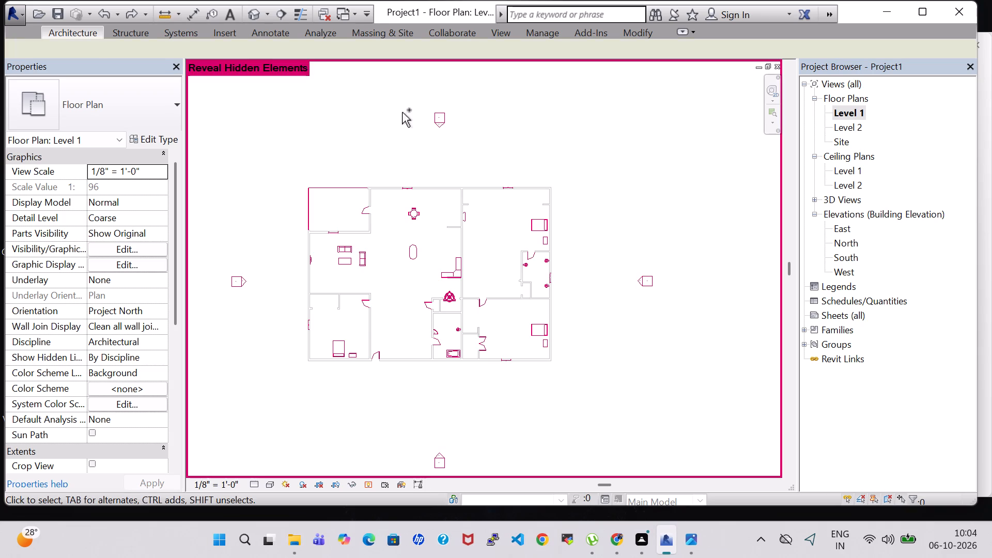
key(ctrl+z)
key(ctrl+z)
key(ctrl+z)
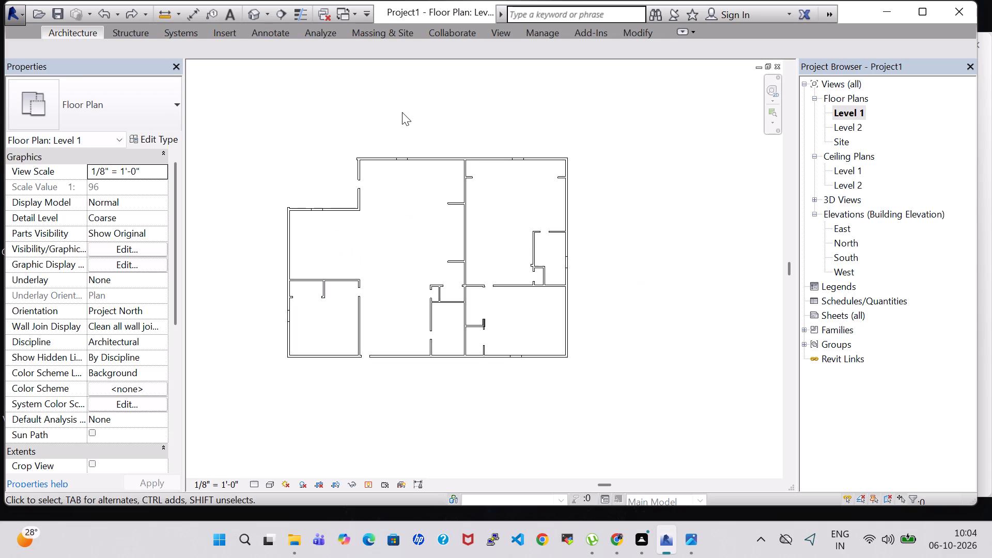
key(ctrl+z)
key(z)
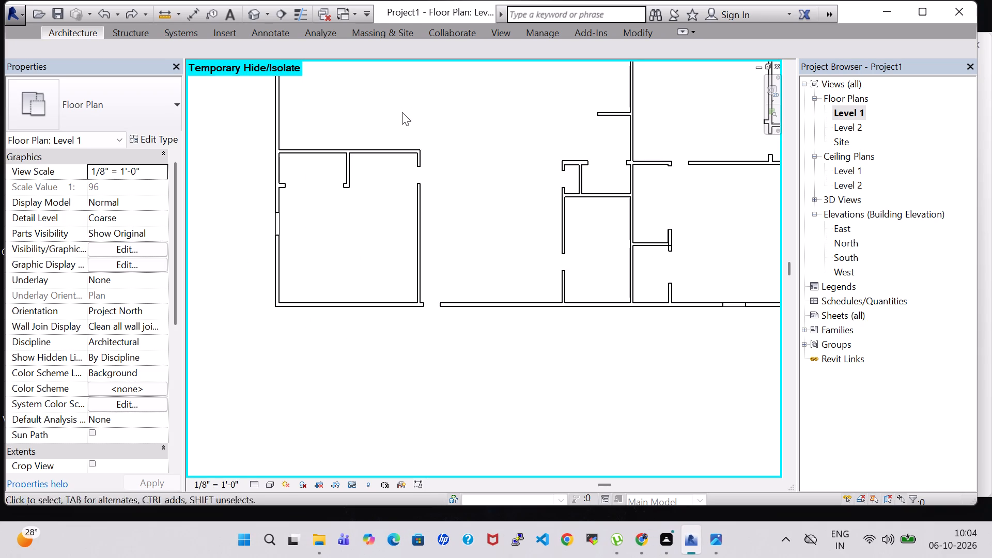
key(ctrl+z)
key(ctrl+z)
click(431, 366)
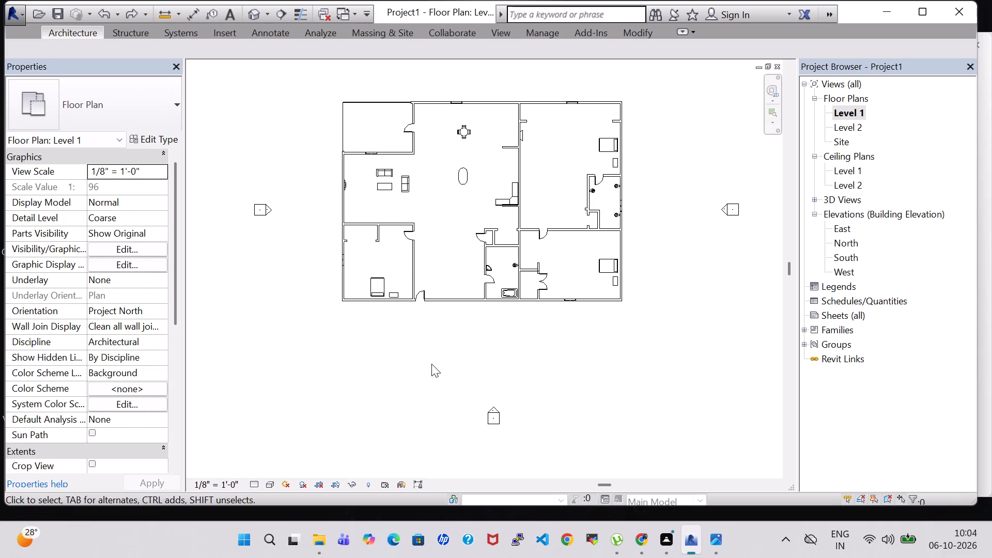
Change the east wall of the southwest bedroom to the Generic inner wall 6" type.
click(412, 267)
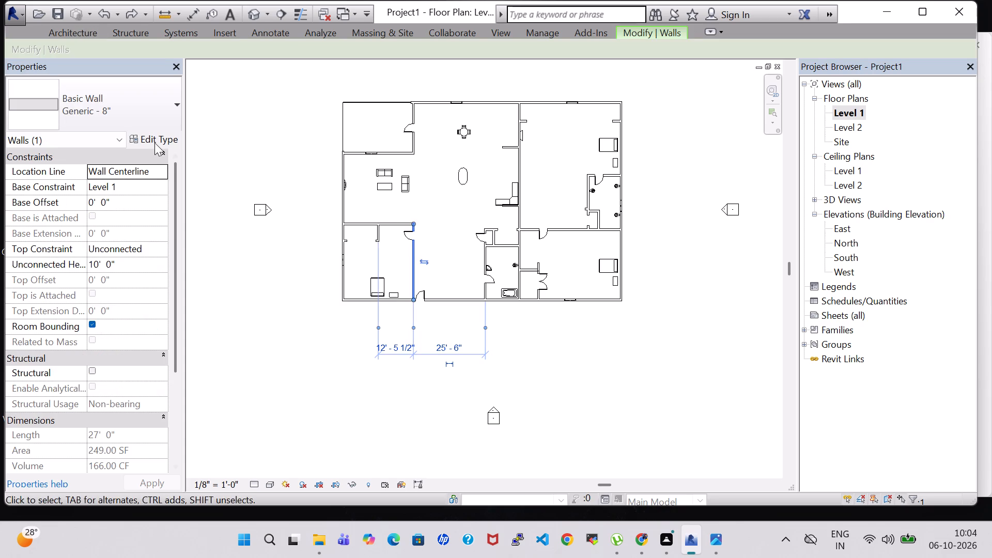
click(153, 142)
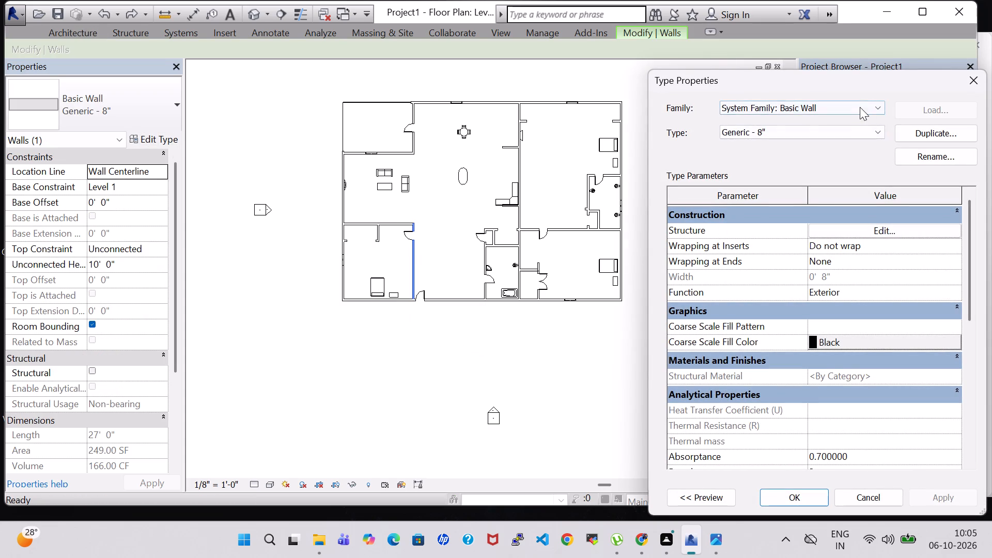
click(860, 107)
click(816, 167)
click(810, 134)
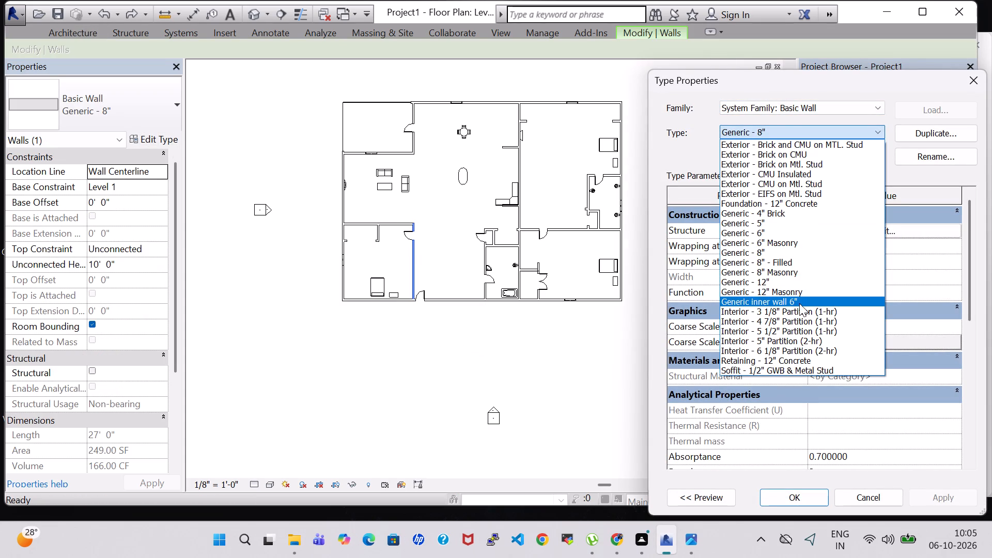
click(793, 299)
click(802, 497)
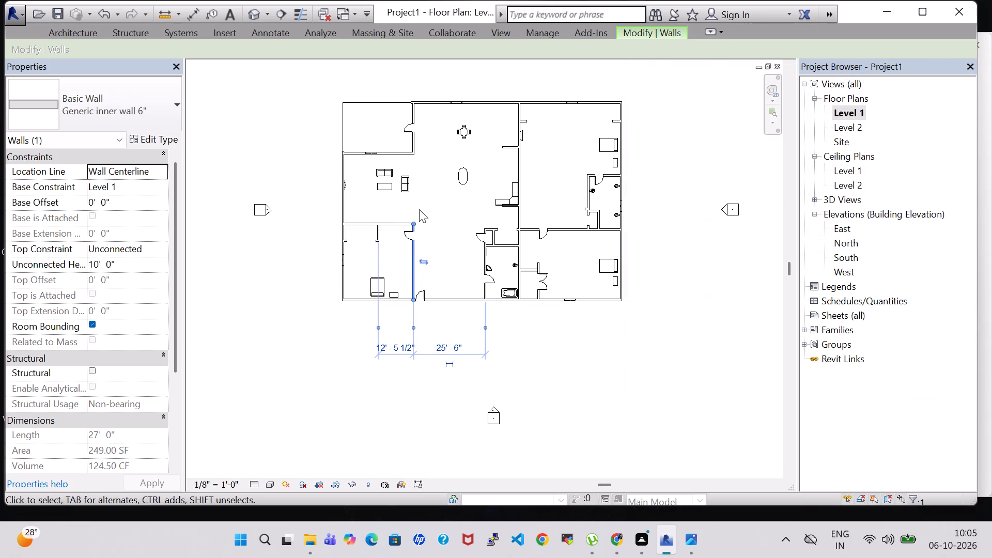
Change the east and south walls of the northwest room to the Generic inner wall 6" type.
scroll(387, 221, up, 2)
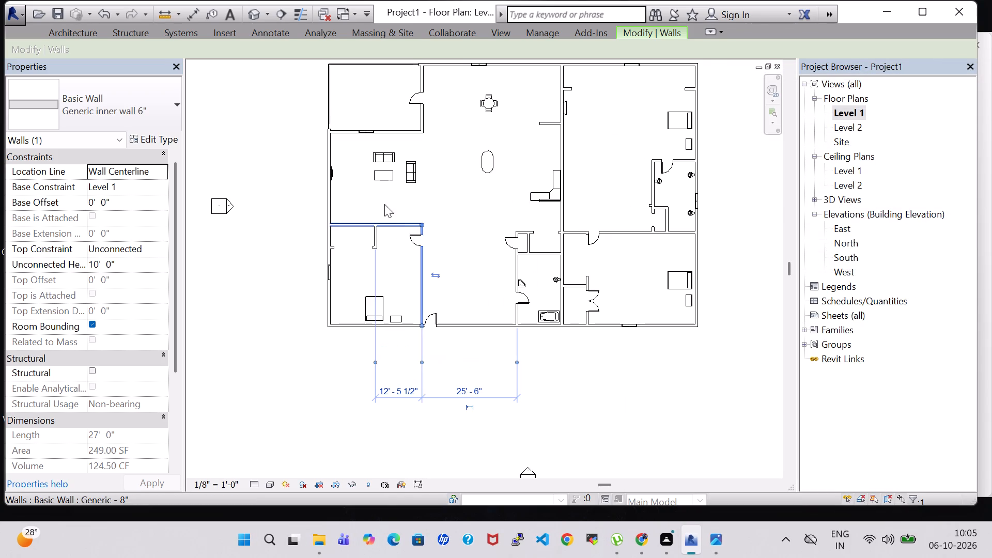
click(424, 80)
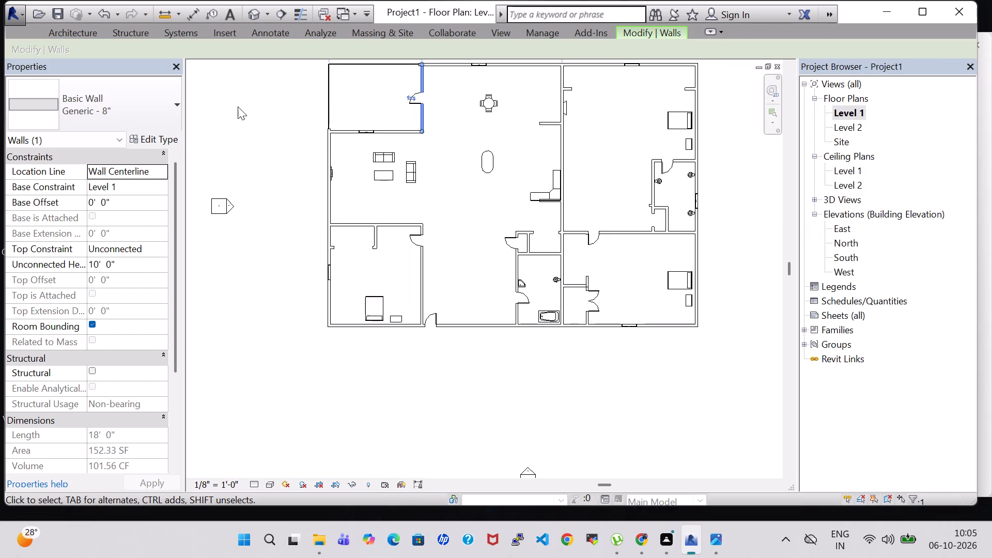
click(117, 119)
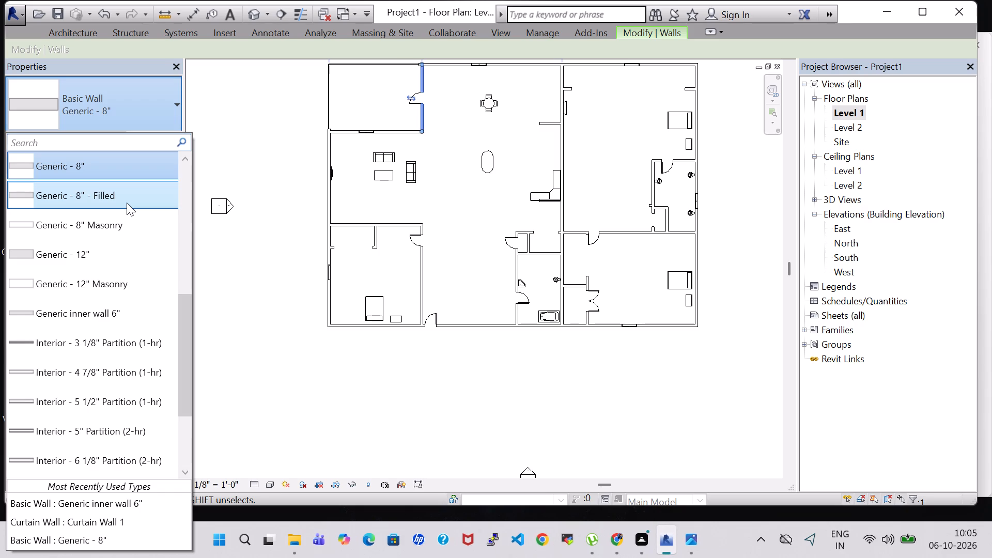
click(105, 320)
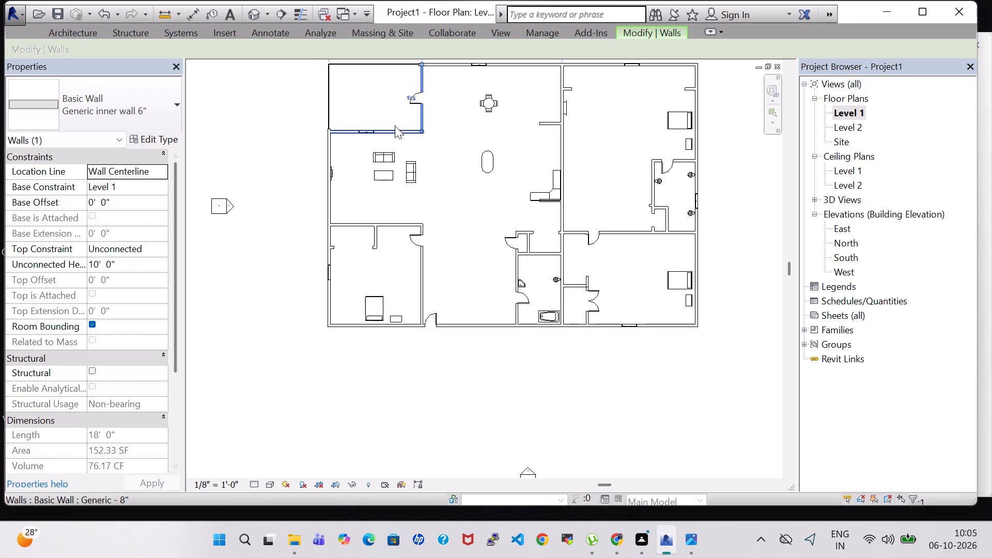
click(395, 130)
click(135, 97)
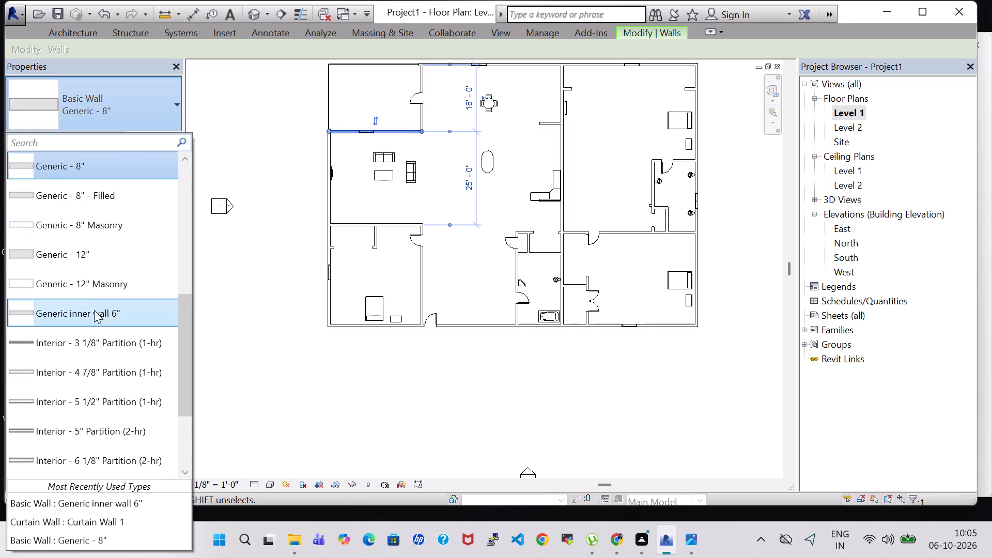
click(94, 310)
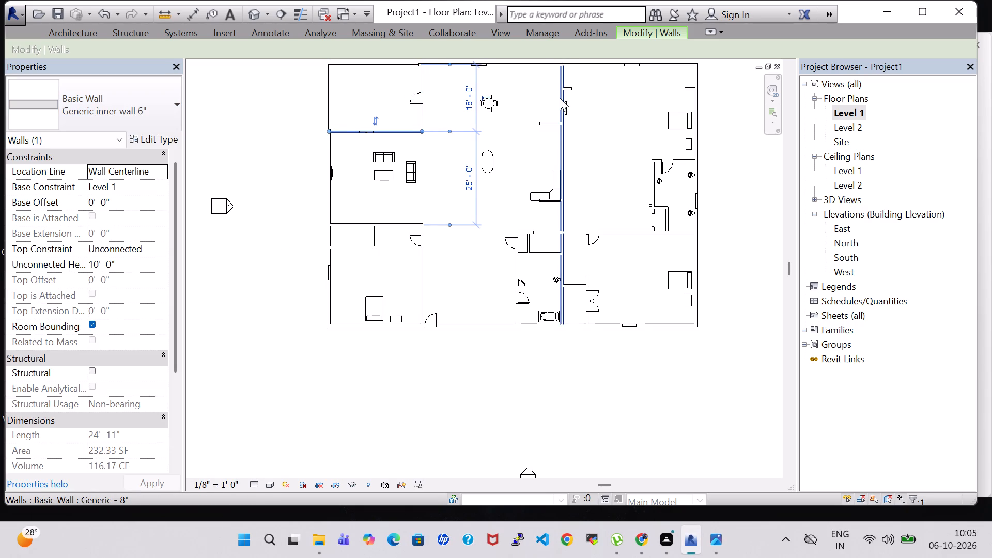
Change the long central north-south wall to the Generic inner wall 6" type.
click(560, 98)
click(101, 94)
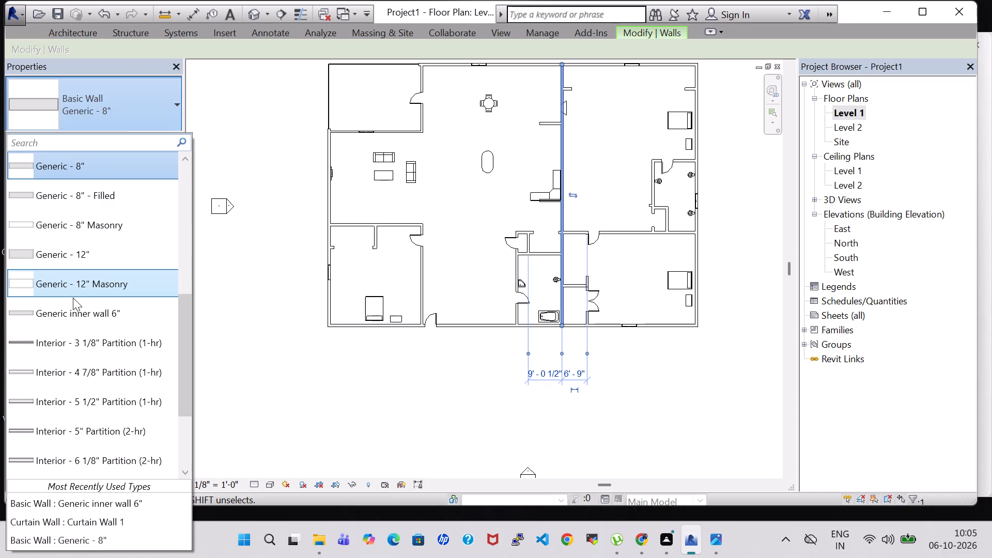
click(79, 312)
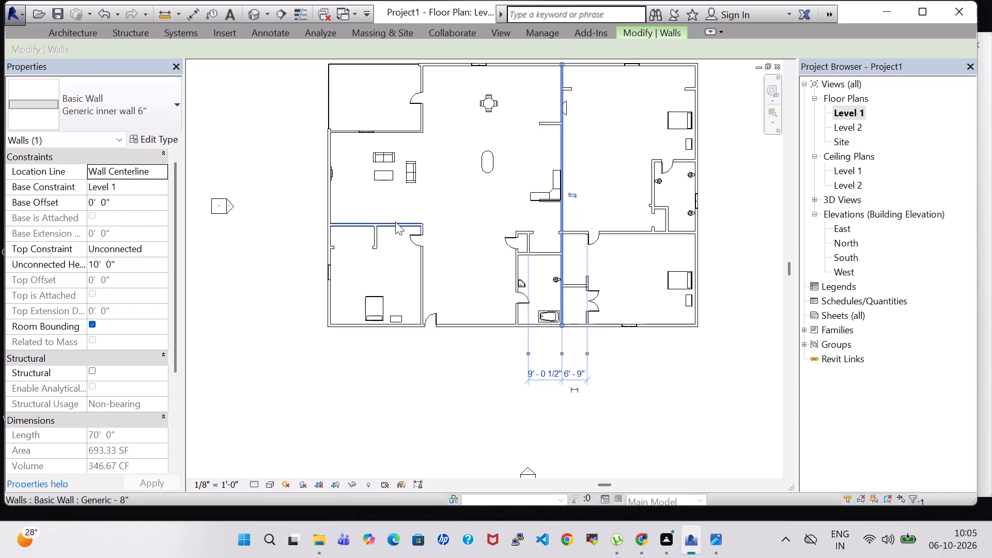
Change the southwest bedroom's north wall and the short closet wall below it to the Generic inner wall 6" type.
click(395, 222)
click(125, 99)
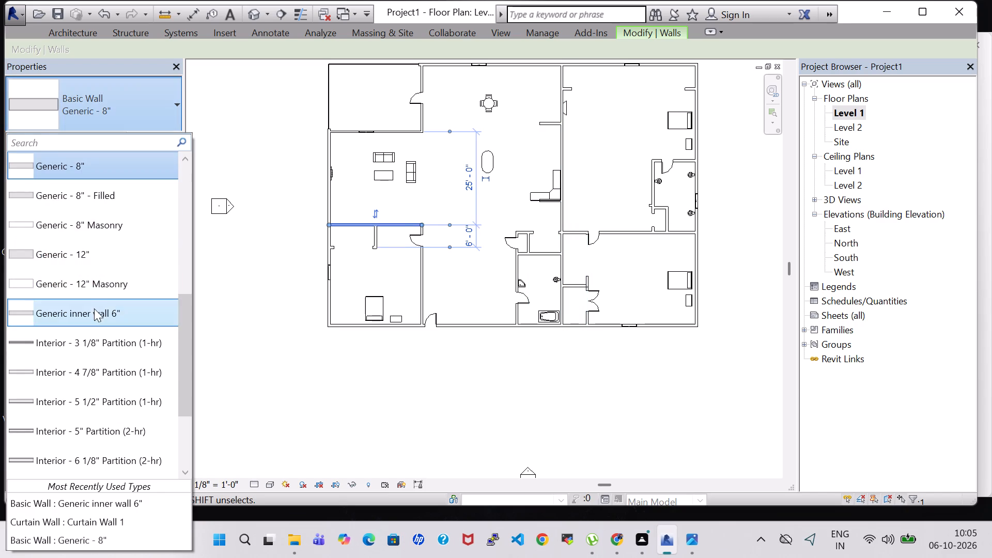
click(93, 313)
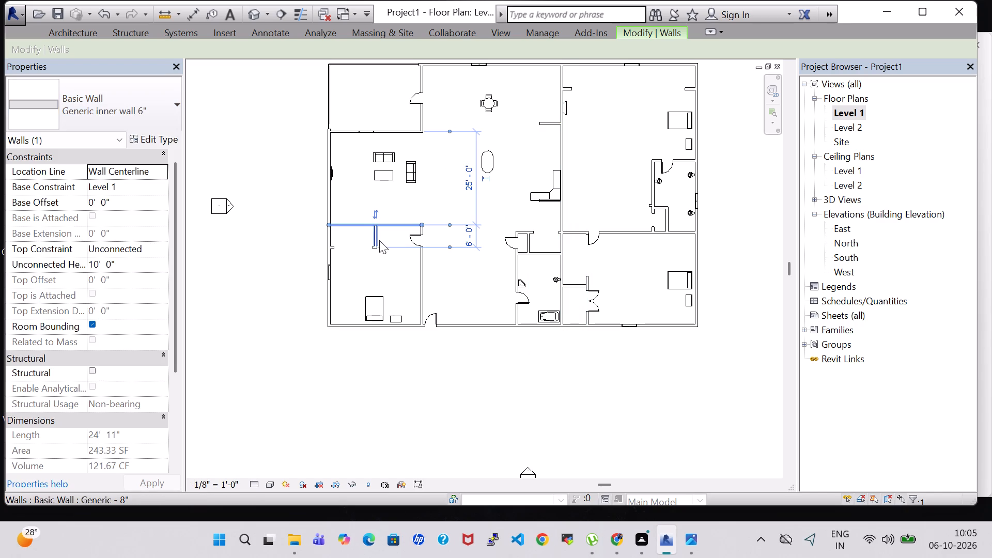
click(376, 238)
click(106, 105)
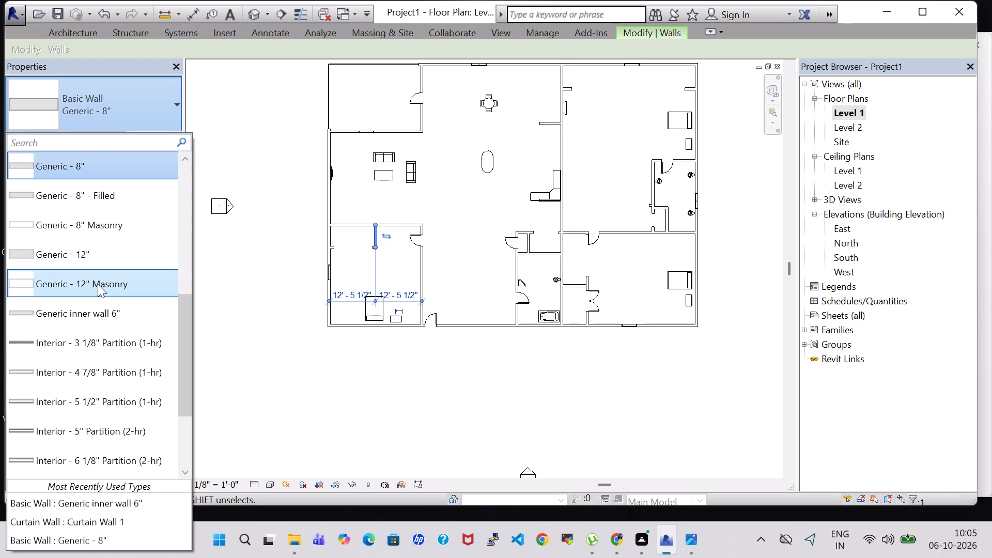
click(92, 305)
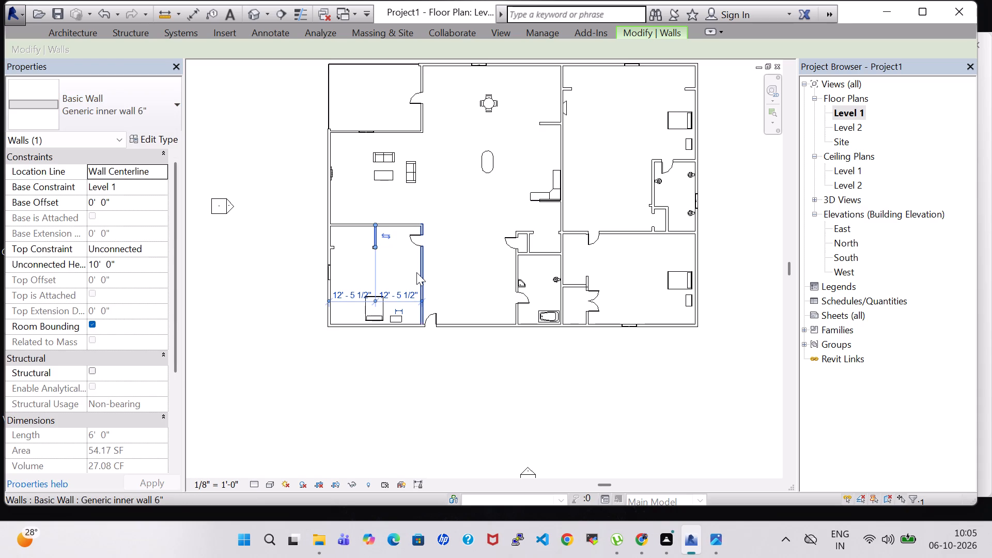
Check the wall types of the southwest bedroom's east wall and the central bathroom's west wall.
click(416, 272)
click(85, 122)
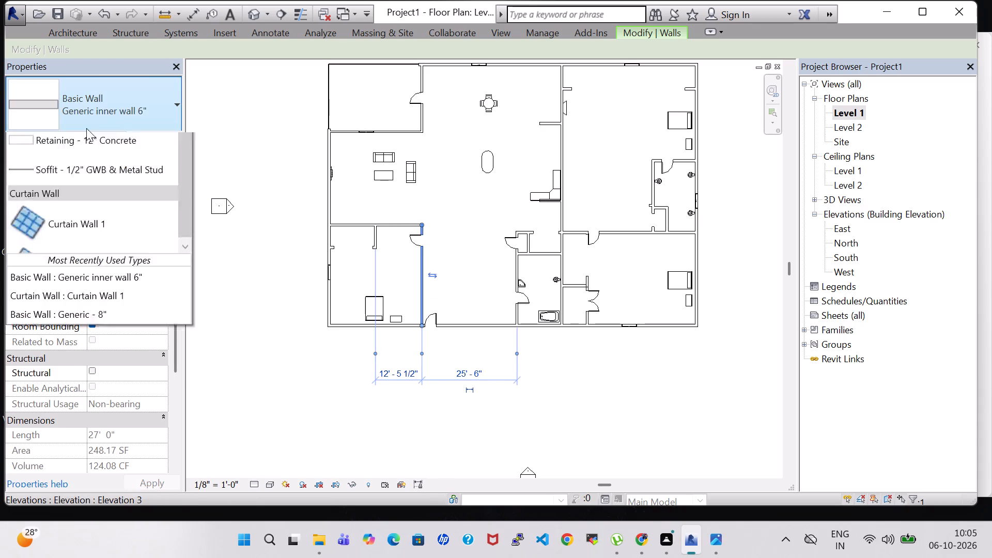
click(65, 183)
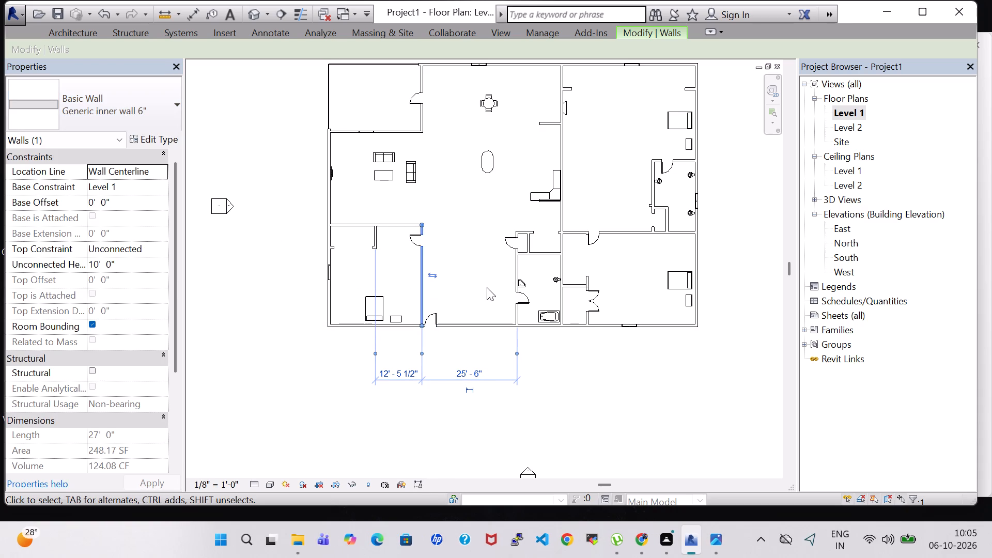
click(515, 270)
click(88, 113)
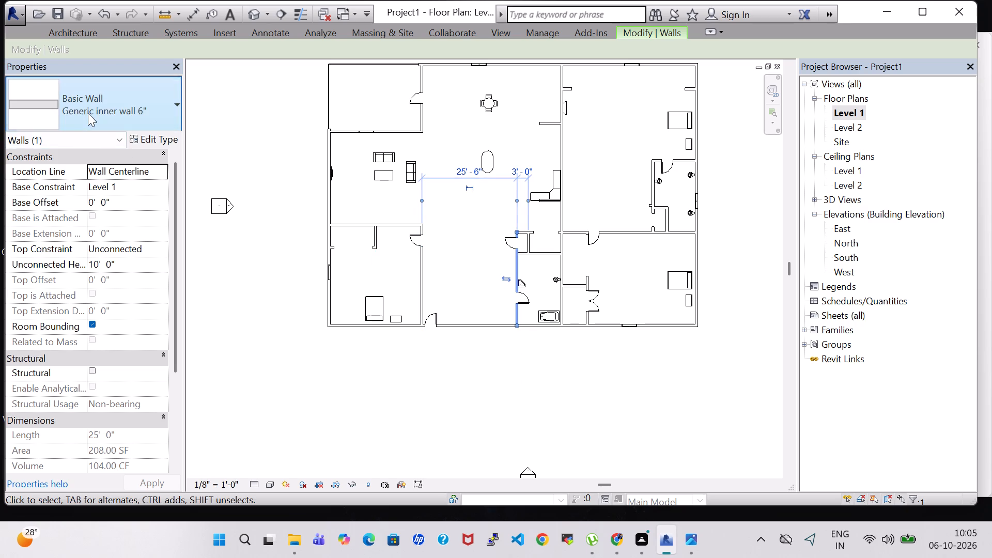
click(79, 194)
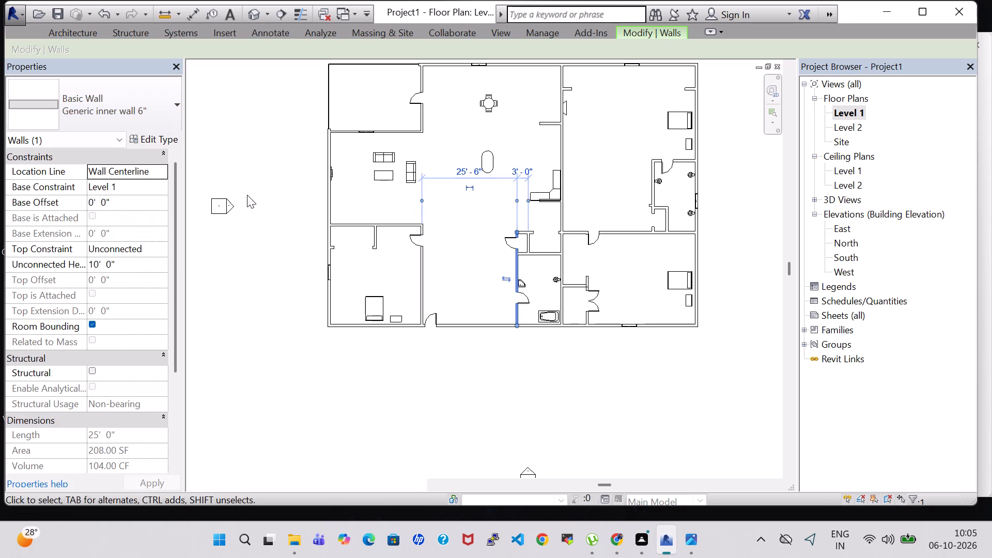
Apply the Generic inner wall 6" type to the central bathroom's north and west walls and recheck both.
click(535, 255)
click(103, 94)
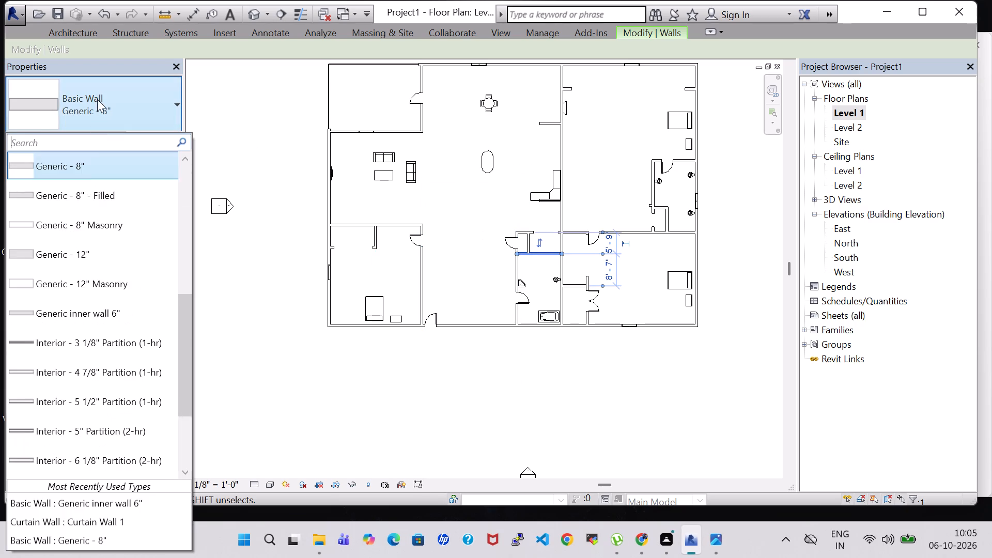
click(96, 316)
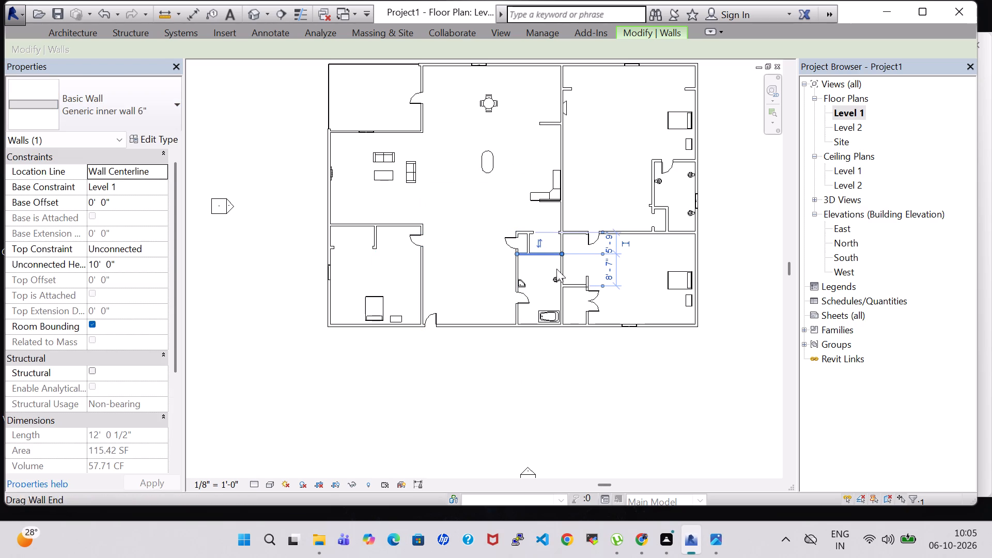
click(513, 312)
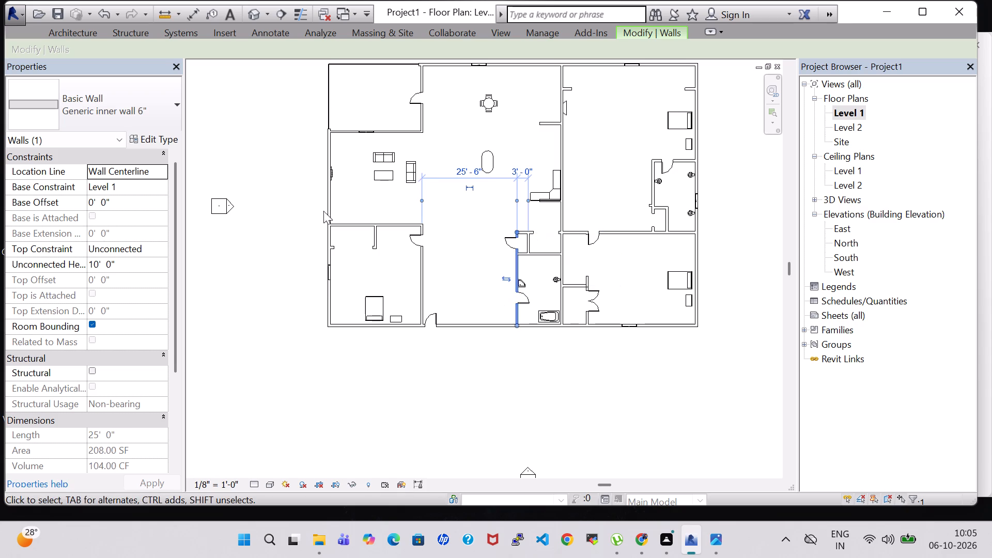
click(102, 120)
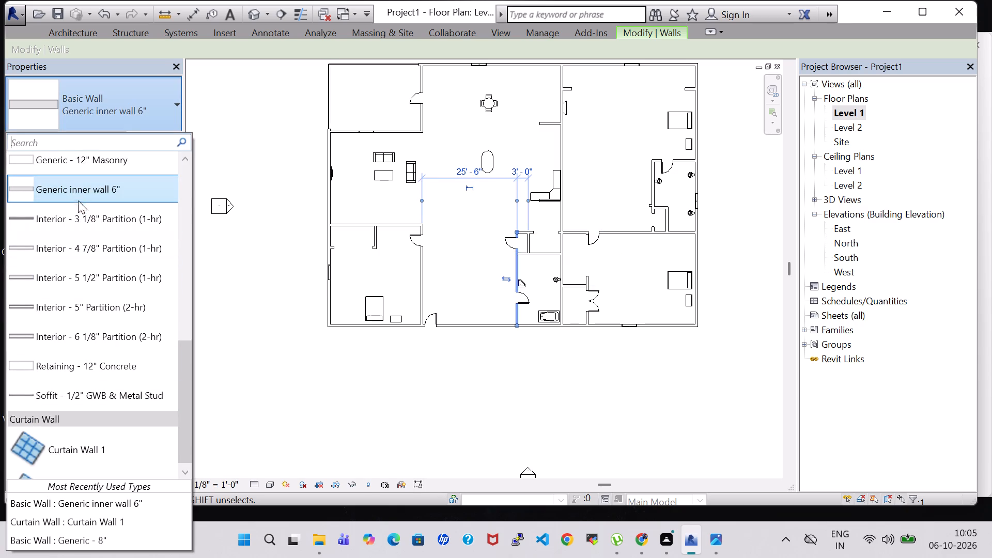
click(78, 190)
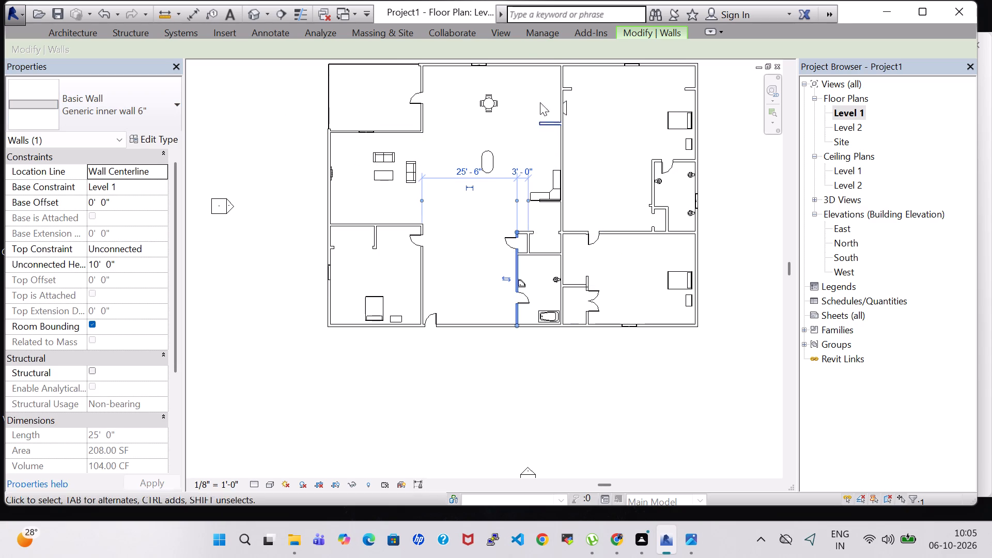
click(544, 257)
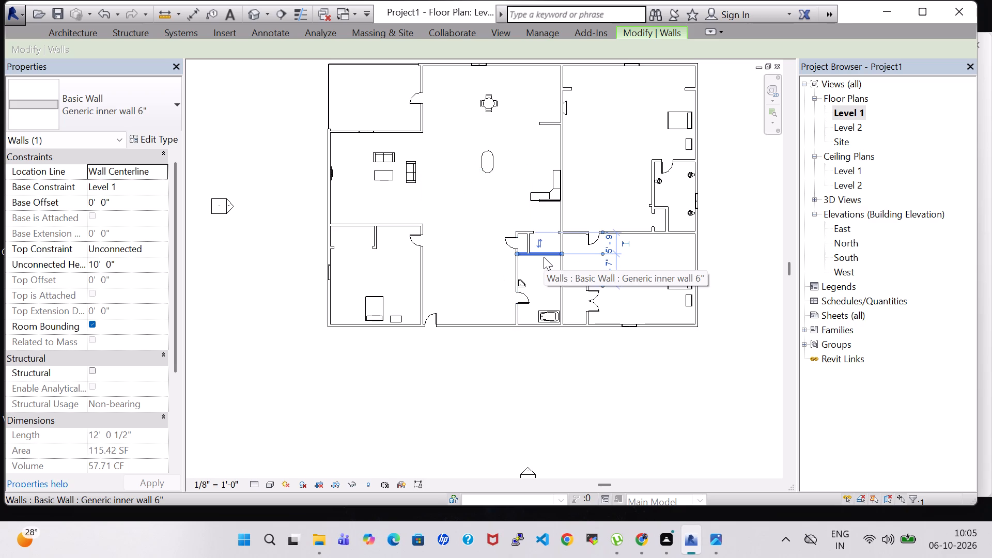
click(515, 315)
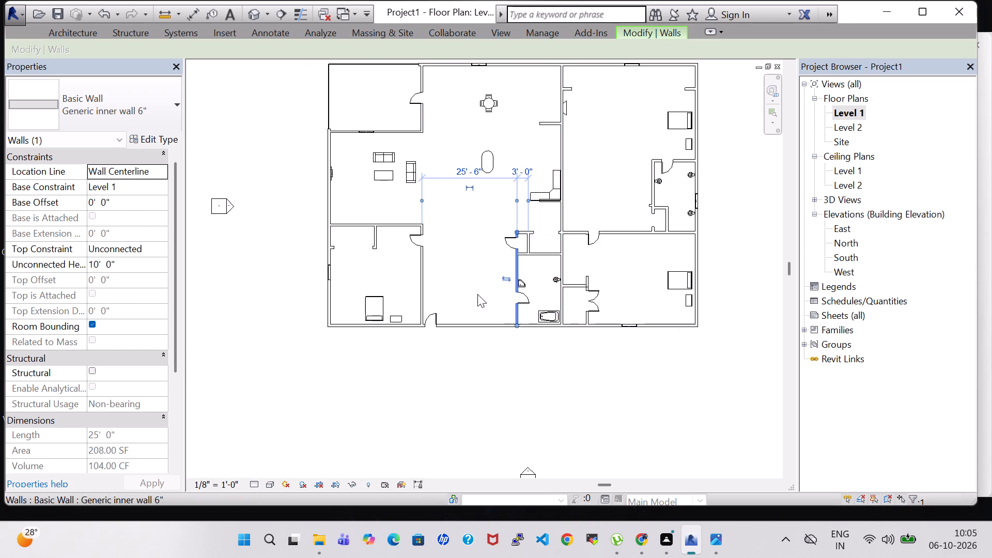
Change the two short wall stubs flanking the southwest bedroom's closet opening to the Generic inner wall 6" type.
scroll(401, 262, up, 4)
click(357, 236)
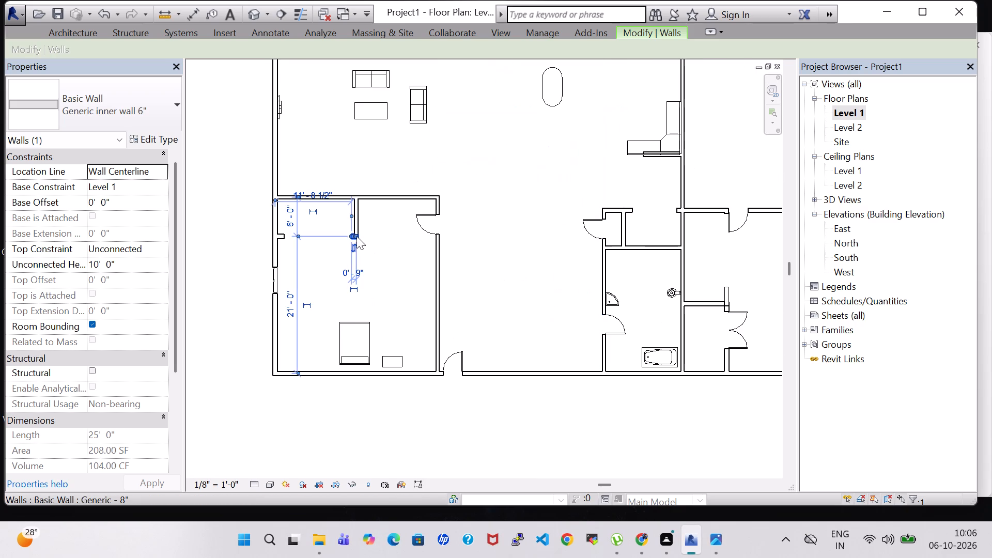
click(99, 94)
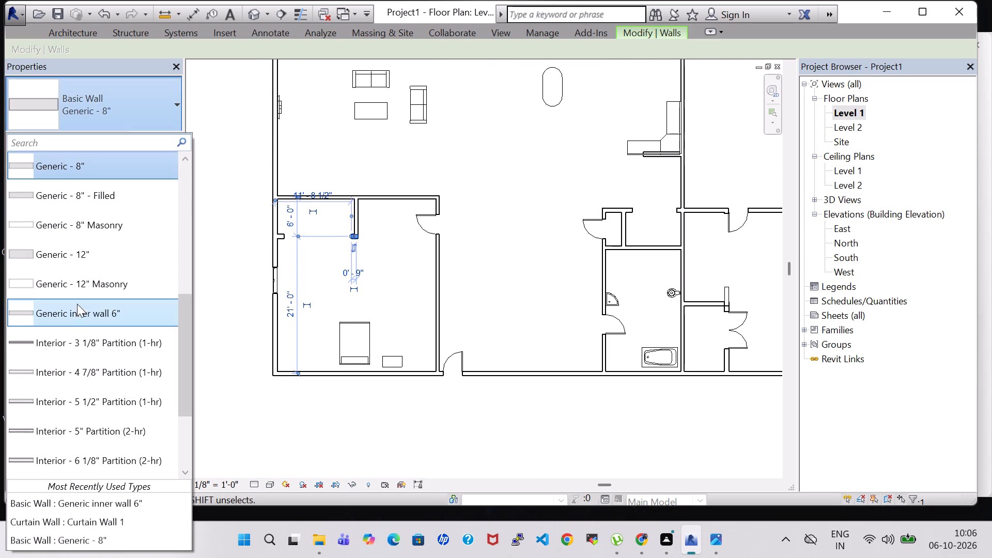
click(78, 324)
click(285, 237)
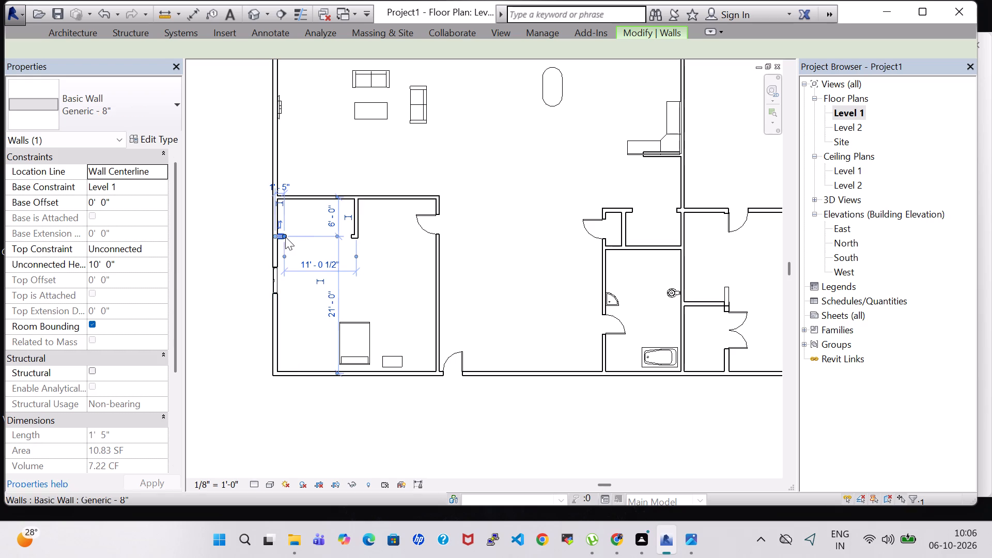
click(109, 89)
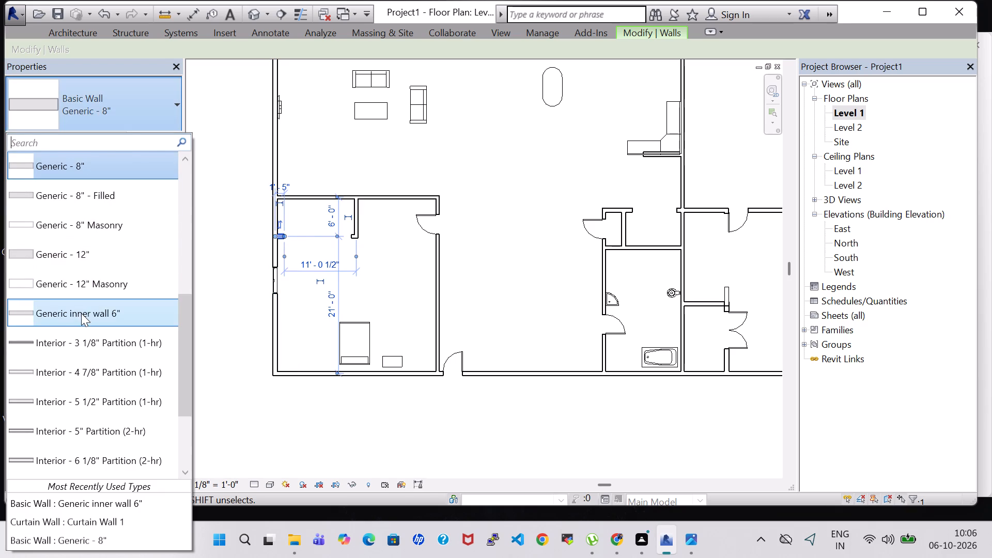
click(81, 313)
Check the wall types of the northwest room's south and east walls.
scroll(366, 300, down, 2)
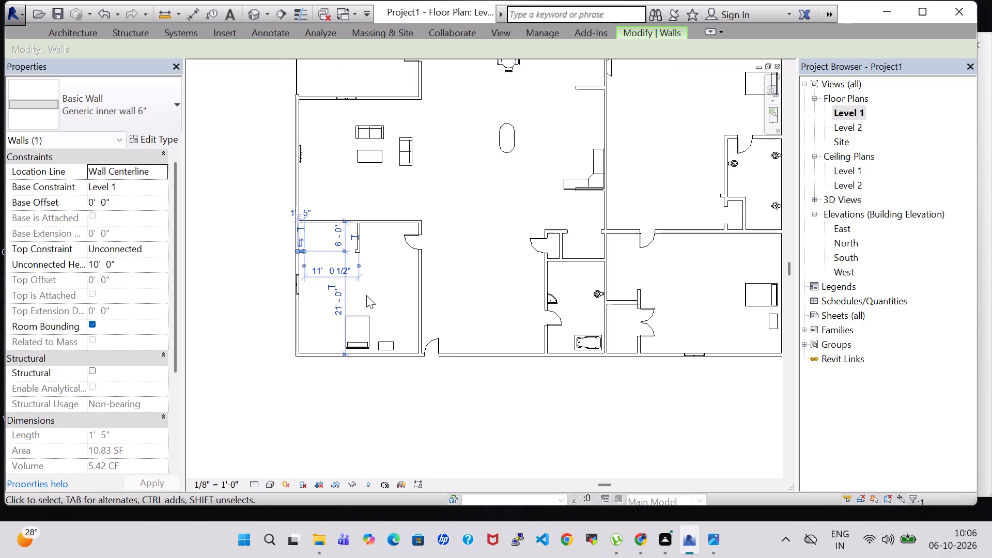
click(382, 103)
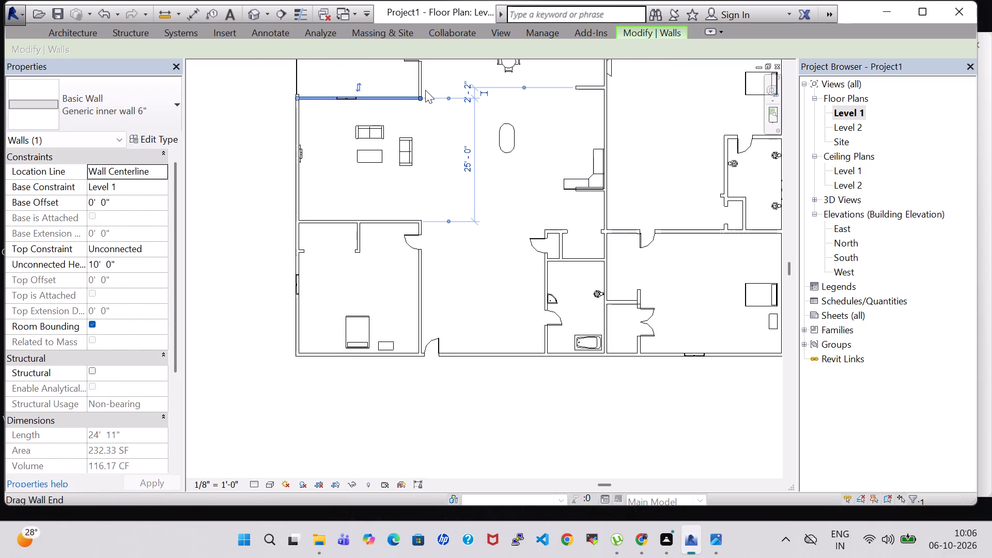
click(419, 72)
middle_drag(439, 80, 427, 154)
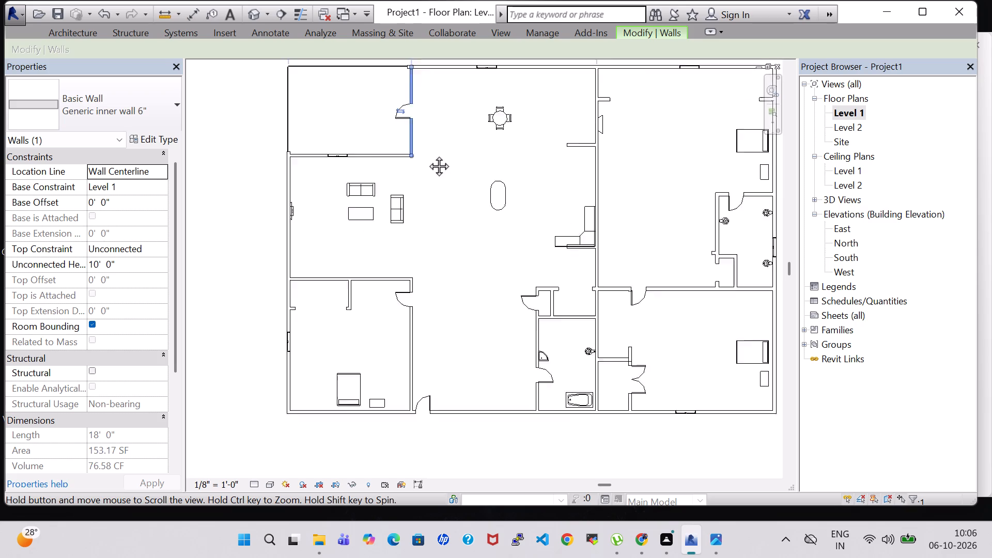
middle_drag(427, 154, 424, 199)
scroll(424, 197, down, 1)
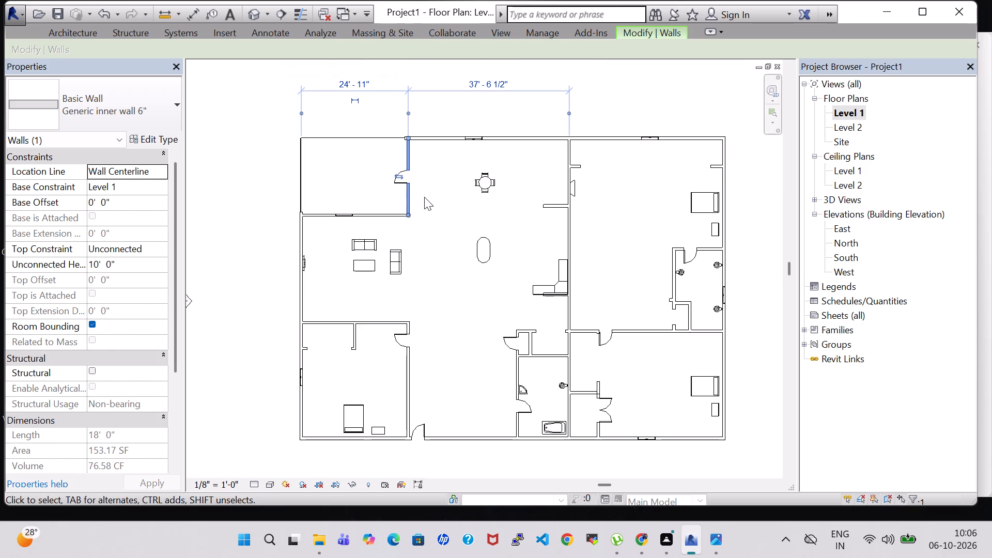
Change the short wall between the dining table and the kitchen counter to the Generic inner wall 6" type.
click(553, 209)
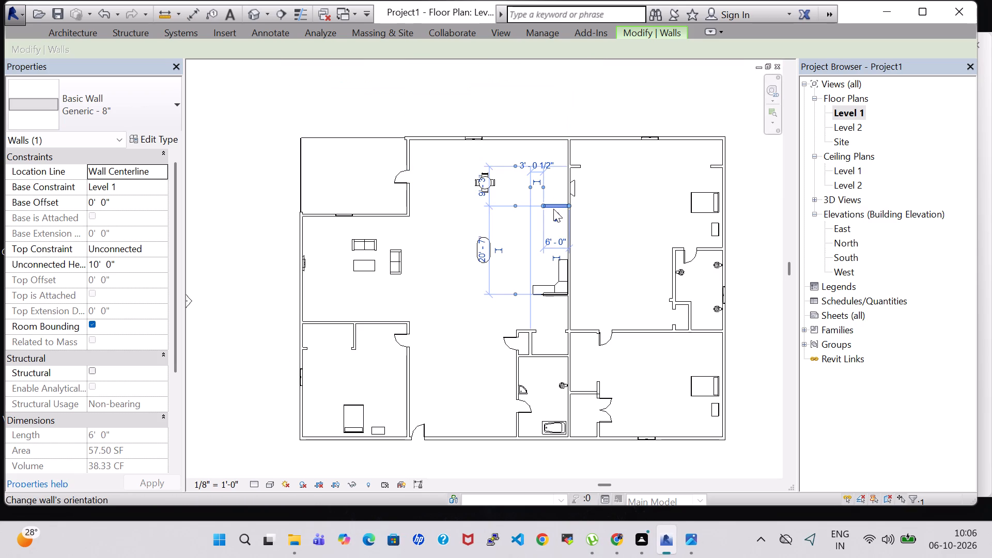
click(117, 90)
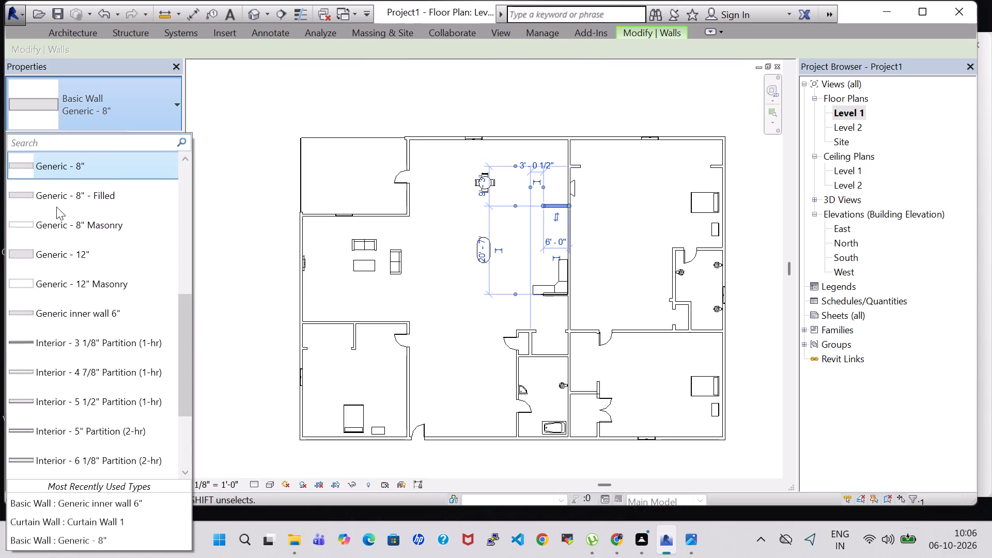
click(68, 304)
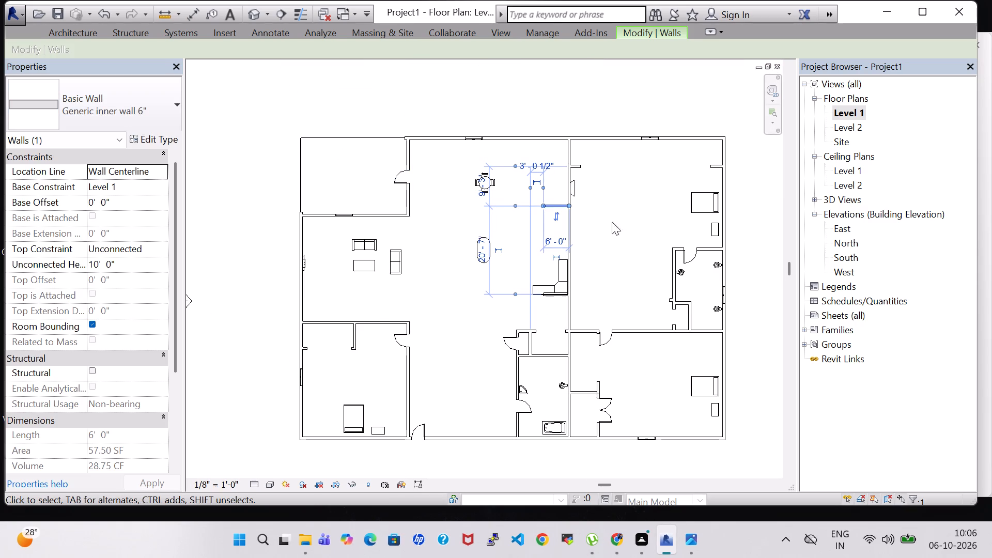
Change the two short wall stubs on the west and east sides of the northeast bedroom to Generic inner wall 6".
click(571, 167)
click(135, 111)
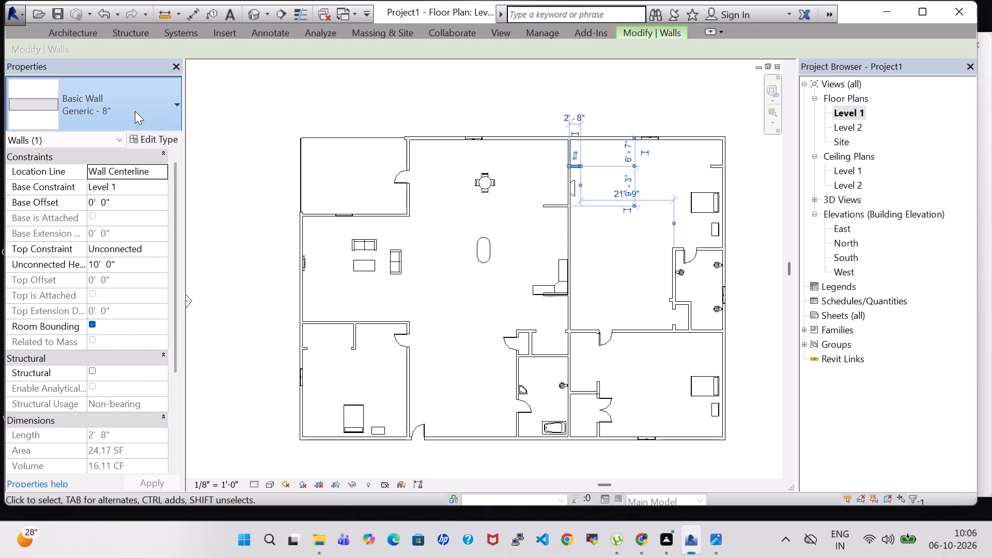
click(105, 307)
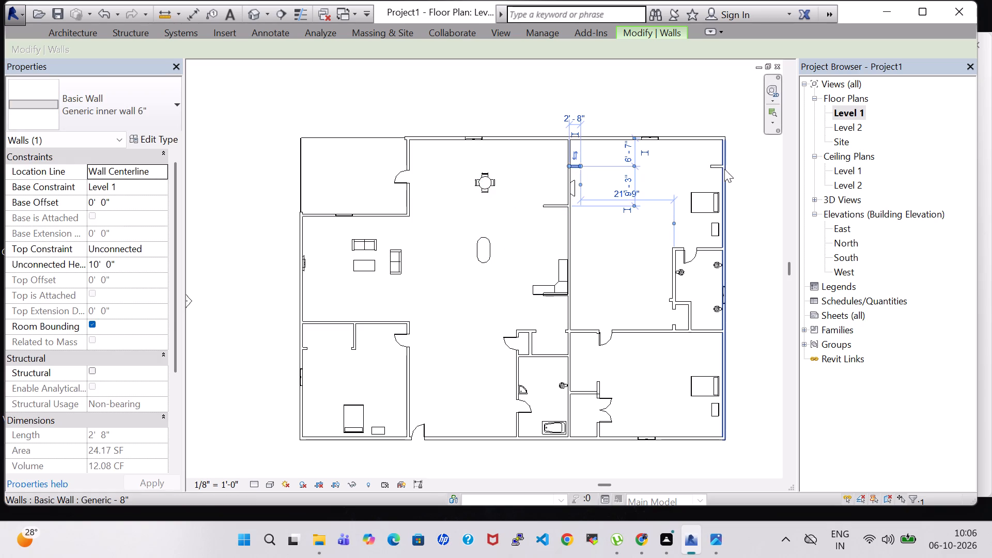
click(712, 169)
click(74, 105)
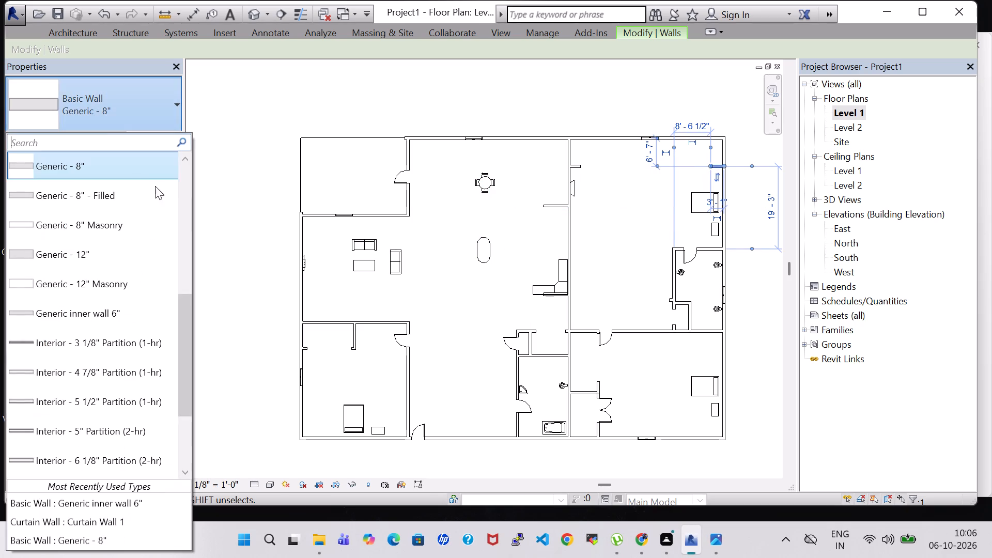
click(83, 307)
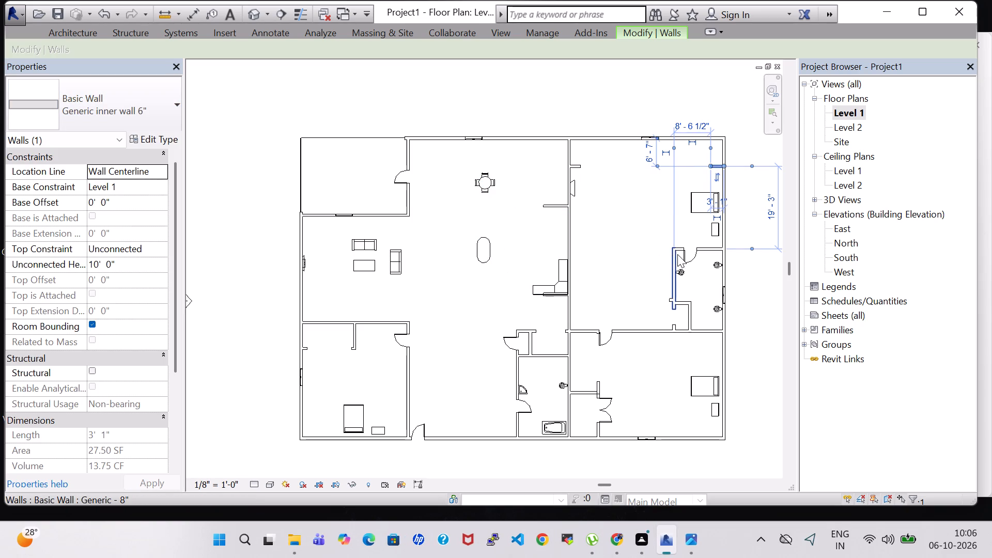
Change the west and north walls of the northeast bedroom's bathroom to the Generic inner wall 6" type.
click(677, 260)
click(121, 102)
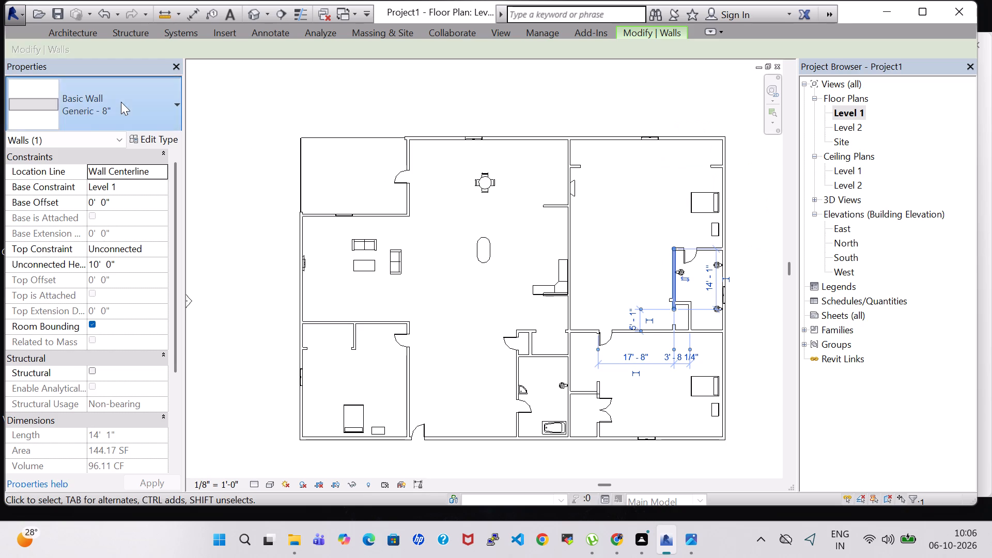
click(99, 310)
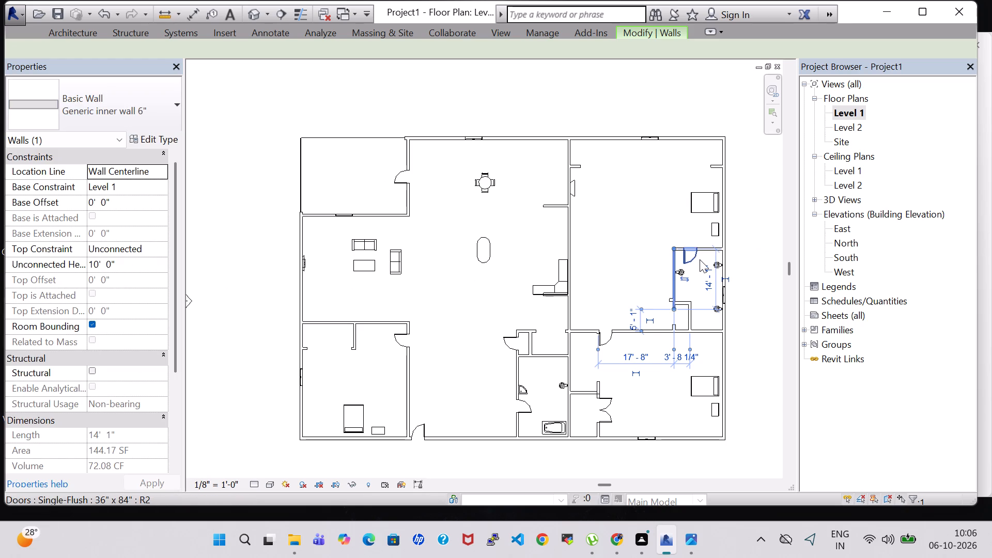
click(704, 249)
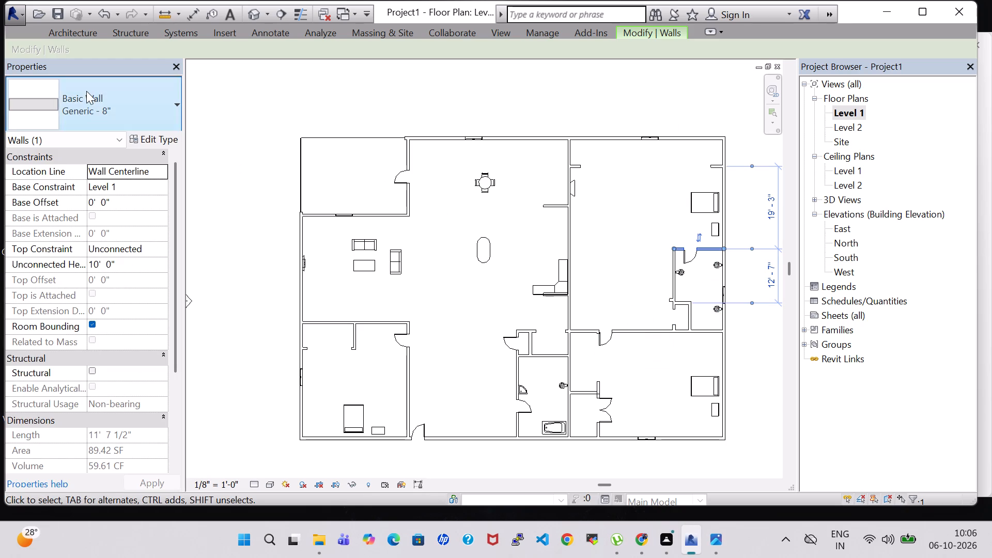
click(86, 91)
click(98, 317)
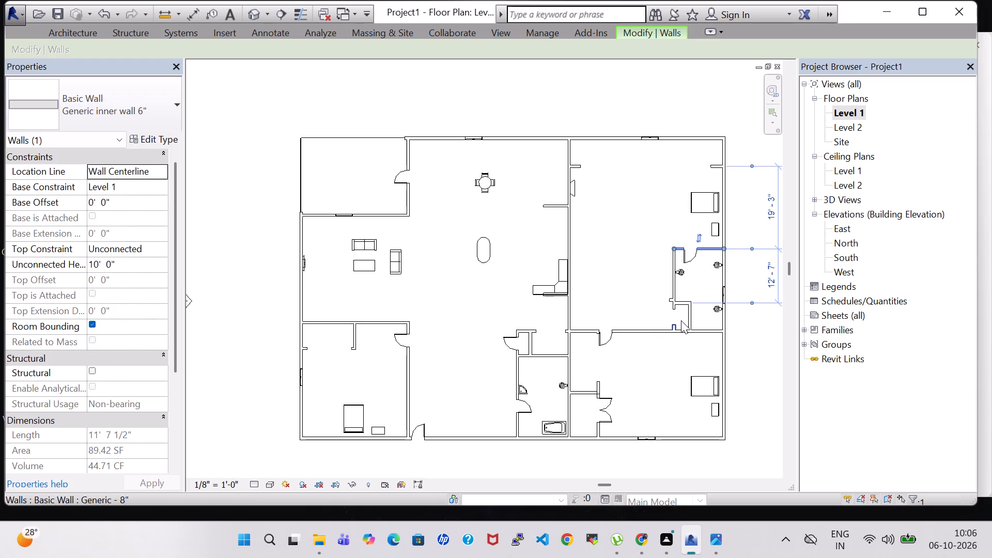
Change the tiny stub west of the northeast bathroom and the small closet's north wall to Generic inner wall 6".
scroll(667, 299, up, 1)
click(674, 299)
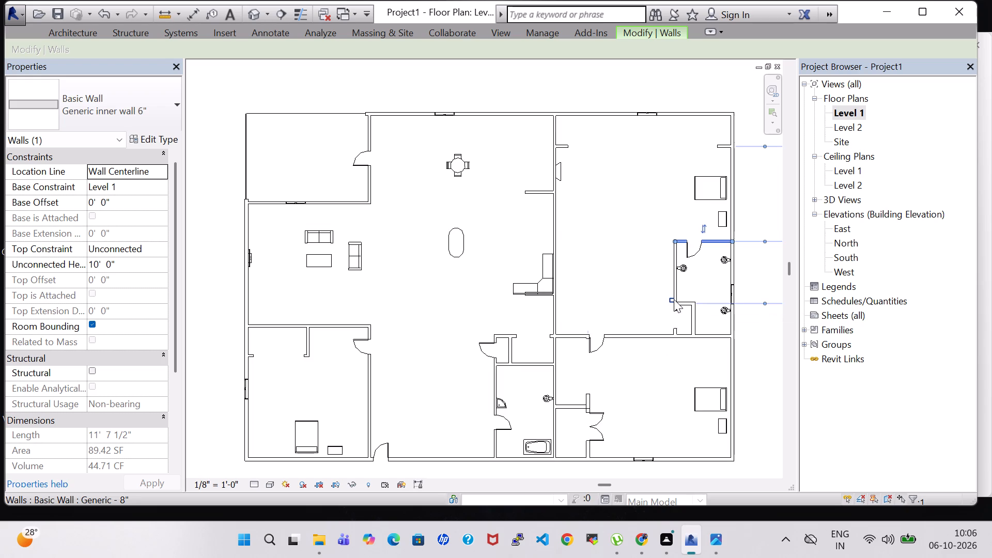
click(86, 119)
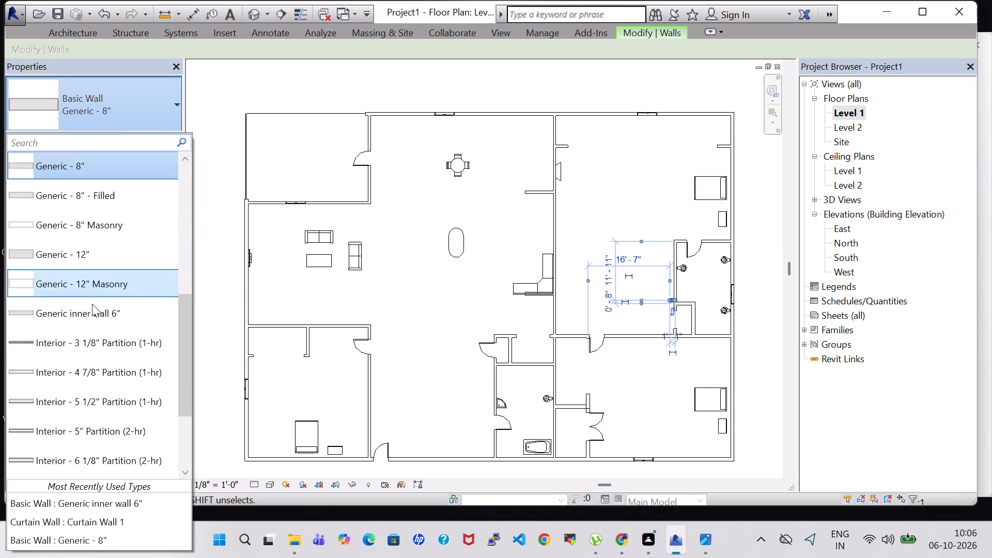
click(91, 314)
click(688, 308)
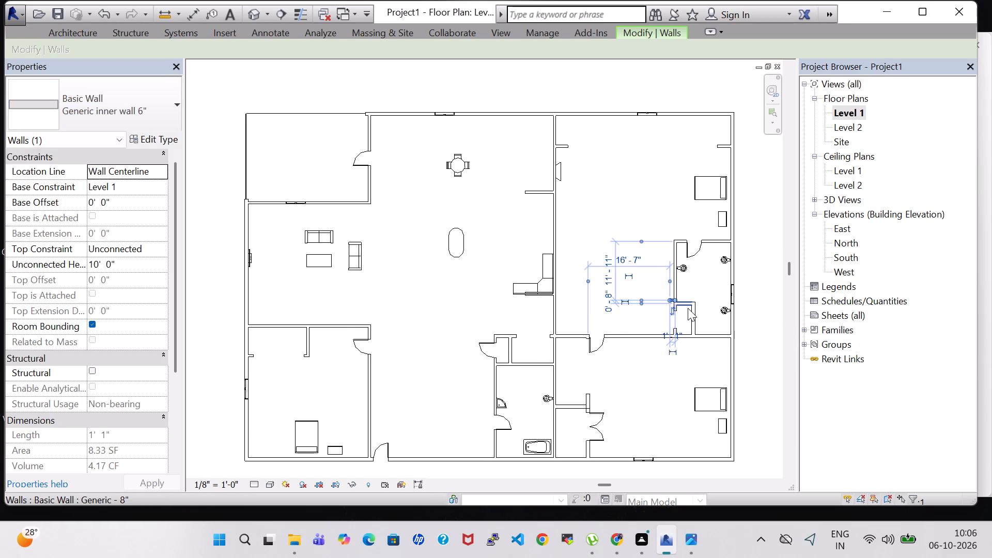
click(99, 96)
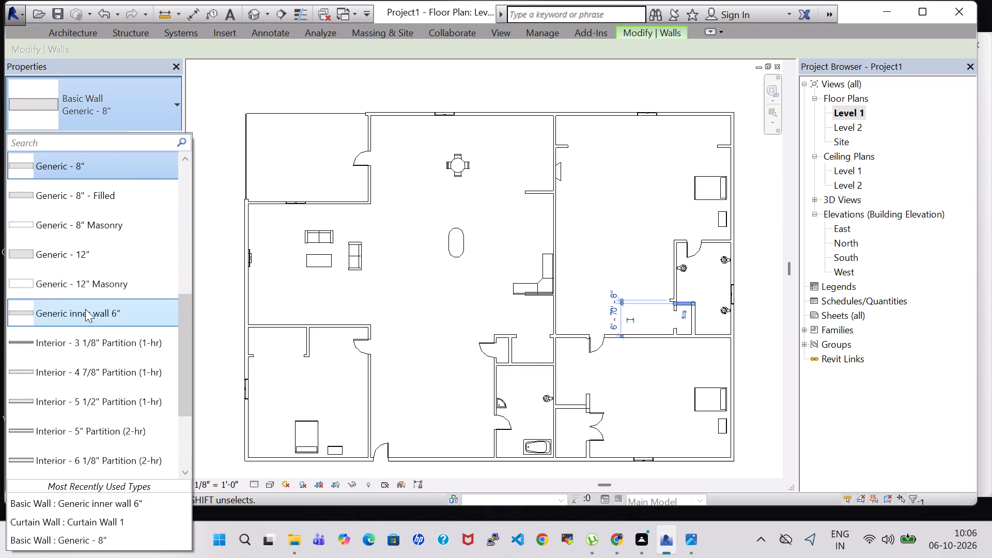
click(85, 309)
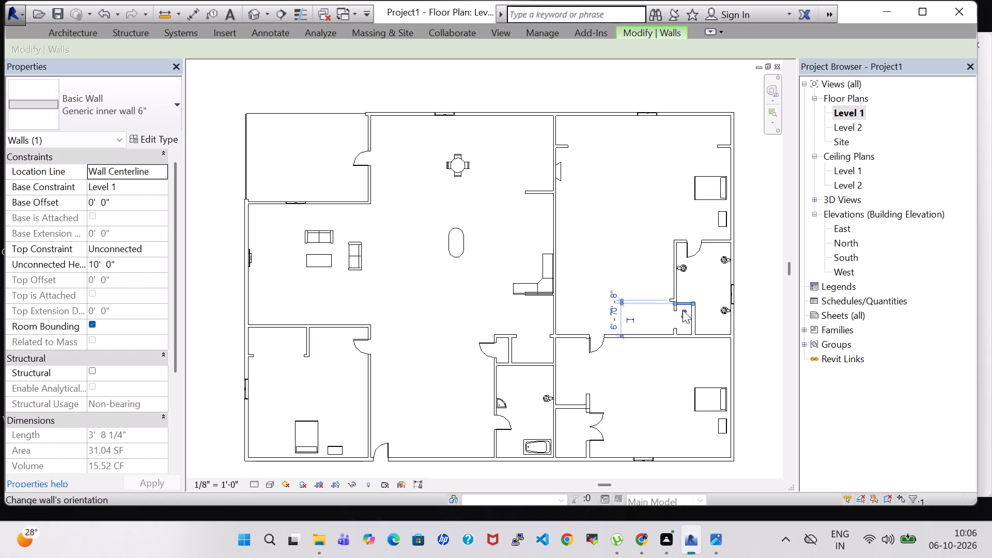
Change the small closet's east wall and the short stub at its southwest corner to the Generic inner wall 6" type.
scroll(669, 308, up, 5)
click(685, 309)
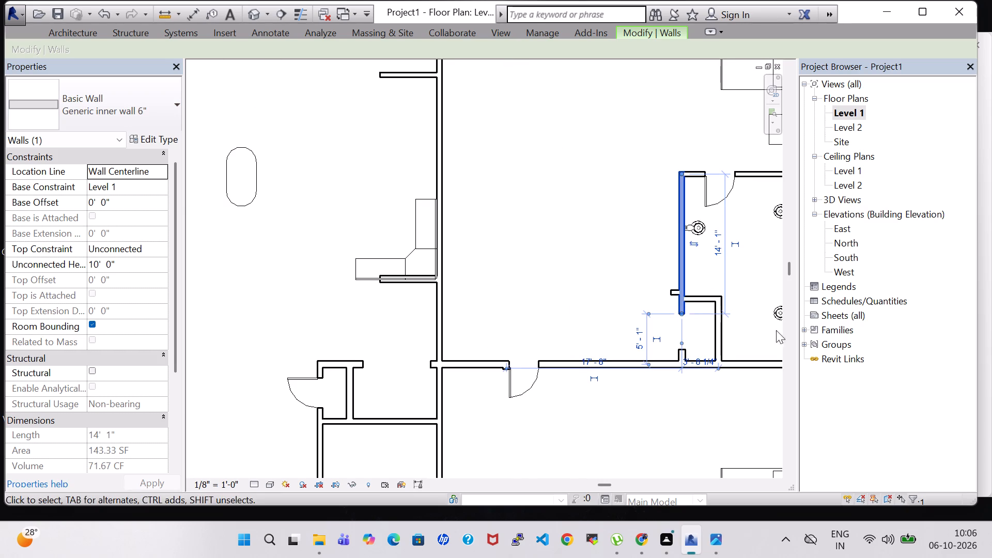
click(716, 318)
click(122, 113)
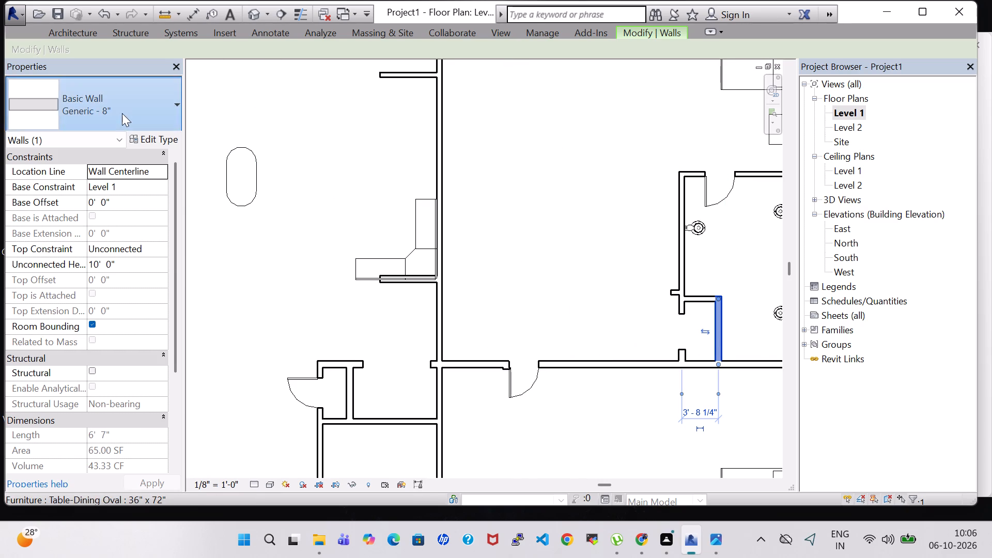
click(114, 305)
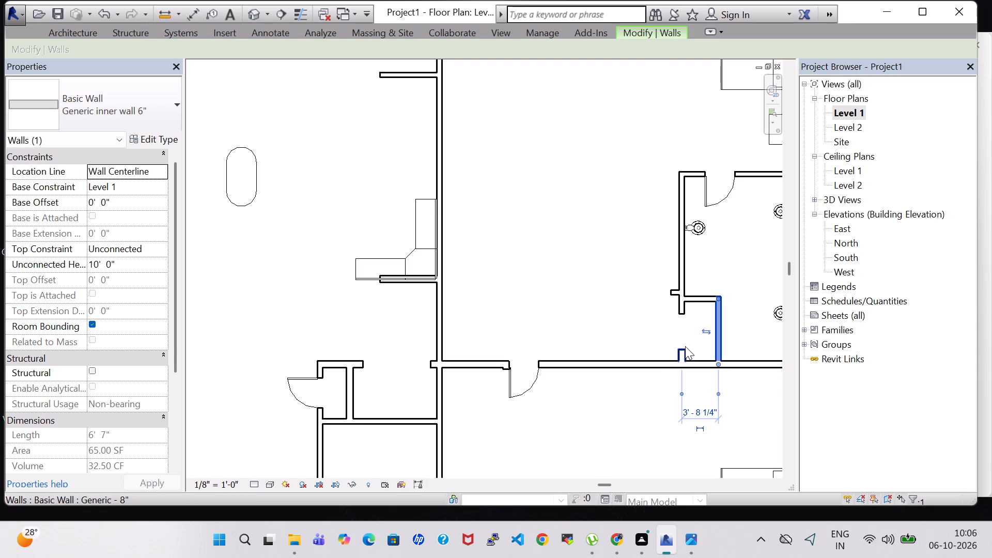
click(685, 353)
click(128, 116)
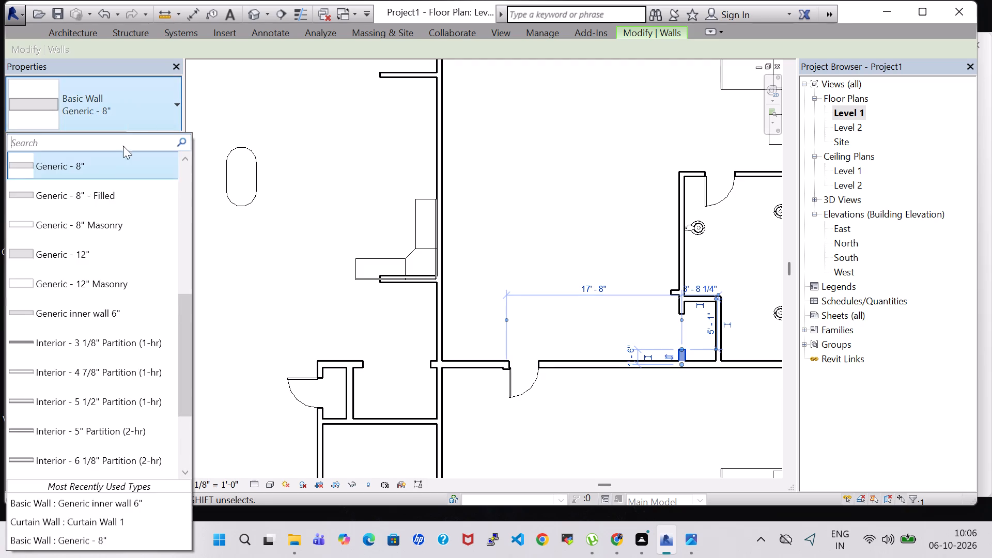
click(108, 321)
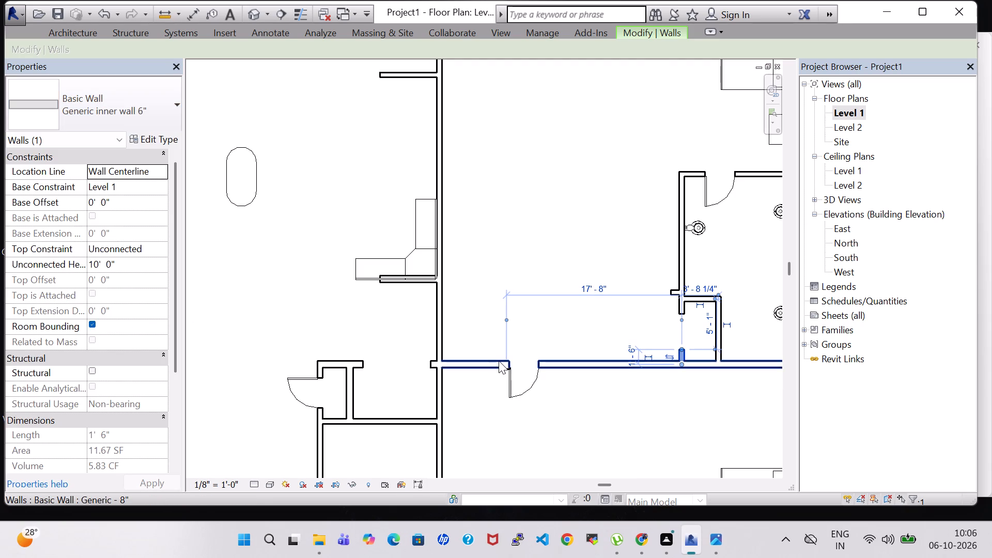
Change the long wall between the northeast and southeast bedrooms to the Generic inner wall 6" type.
click(498, 362)
click(130, 100)
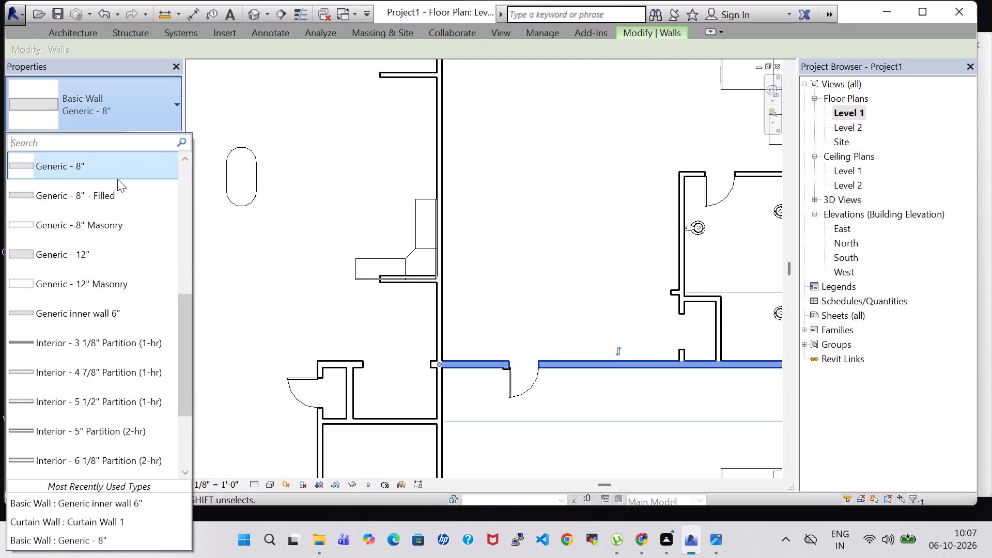
click(106, 307)
scroll(576, 330, down, 2)
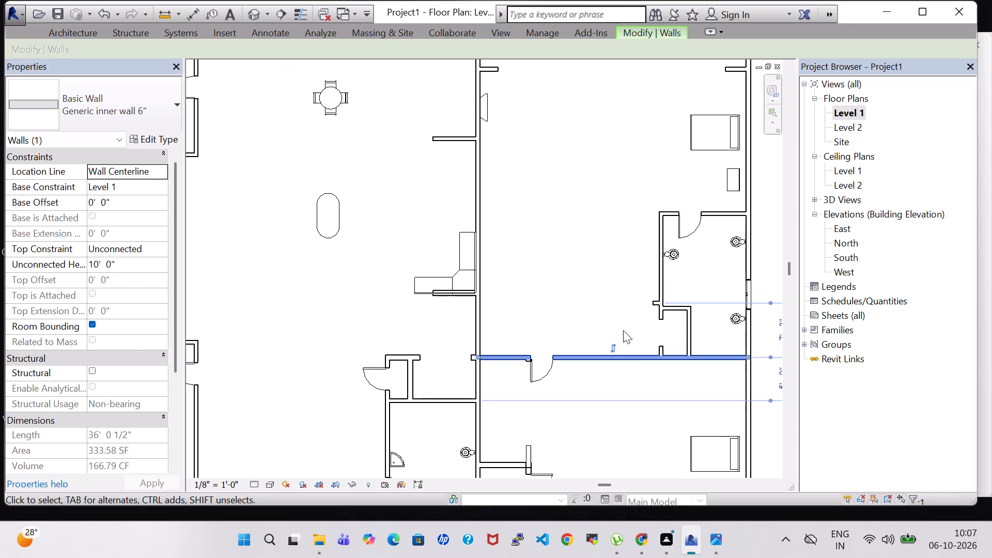
click(662, 348)
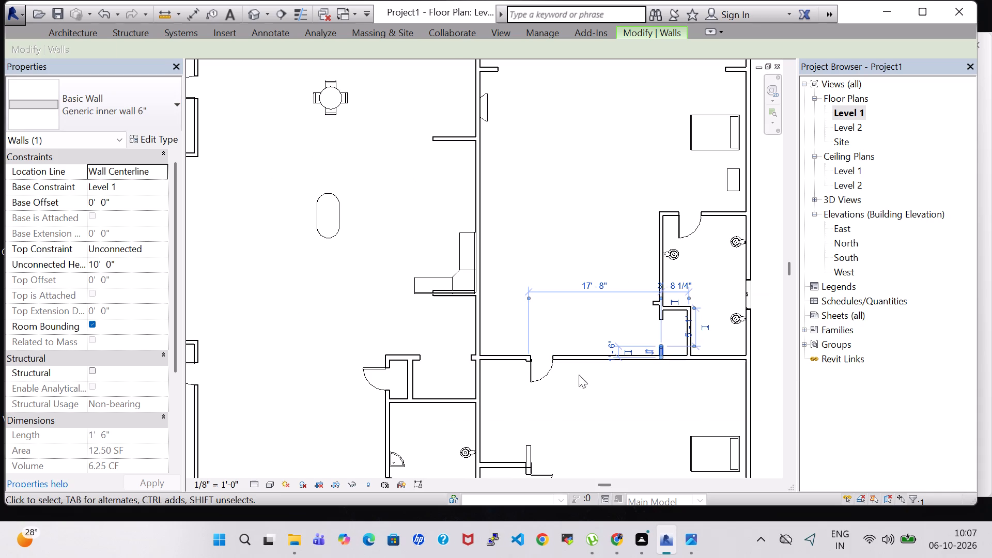
click(715, 375)
click(688, 324)
Change the southeast bedroom closet's north wall and its east wall with the double door to Generic inner wall 6".
scroll(627, 382, down, 1)
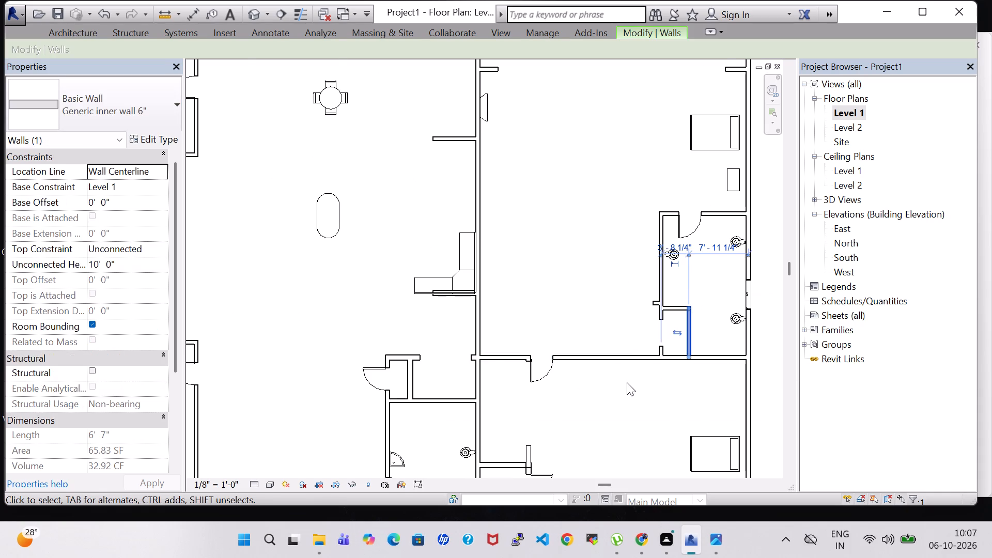
click(520, 454)
click(120, 115)
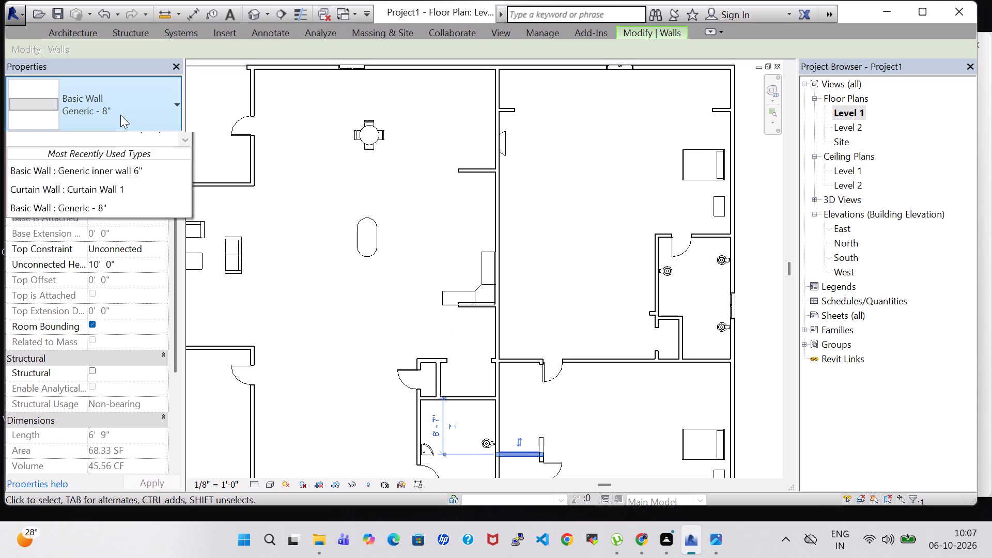
click(108, 324)
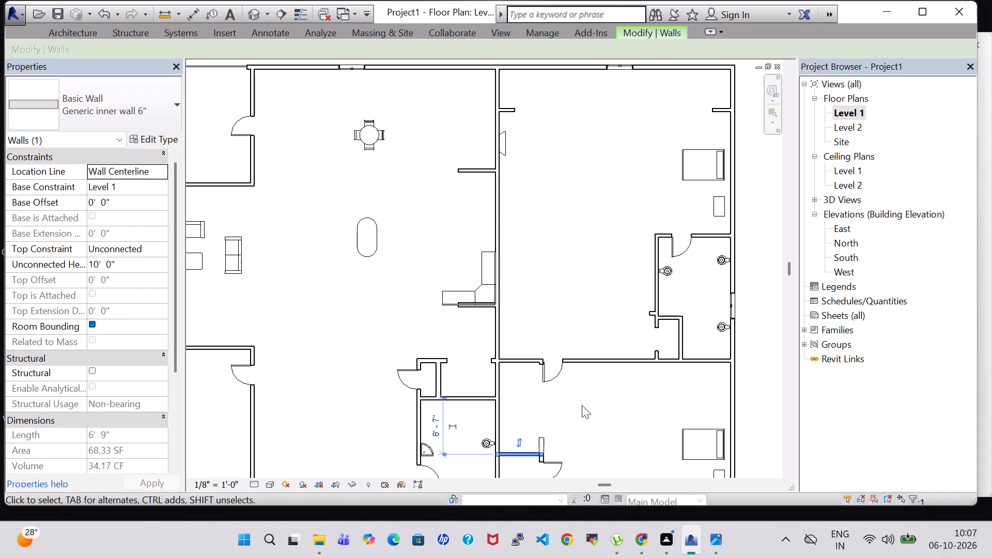
middle_drag(633, 421, 633, 370)
scroll(633, 421, up, 2)
scroll(648, 396, down, 1)
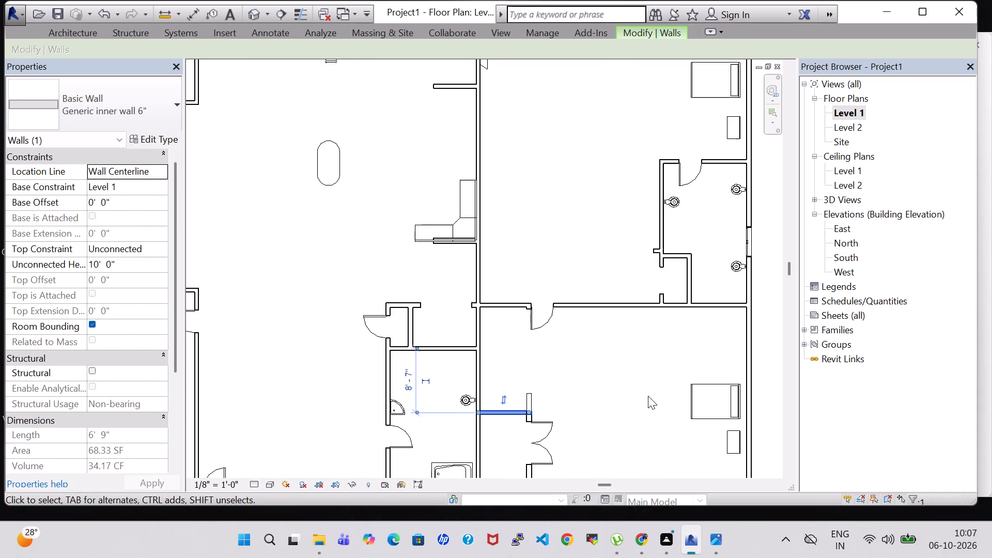
click(530, 399)
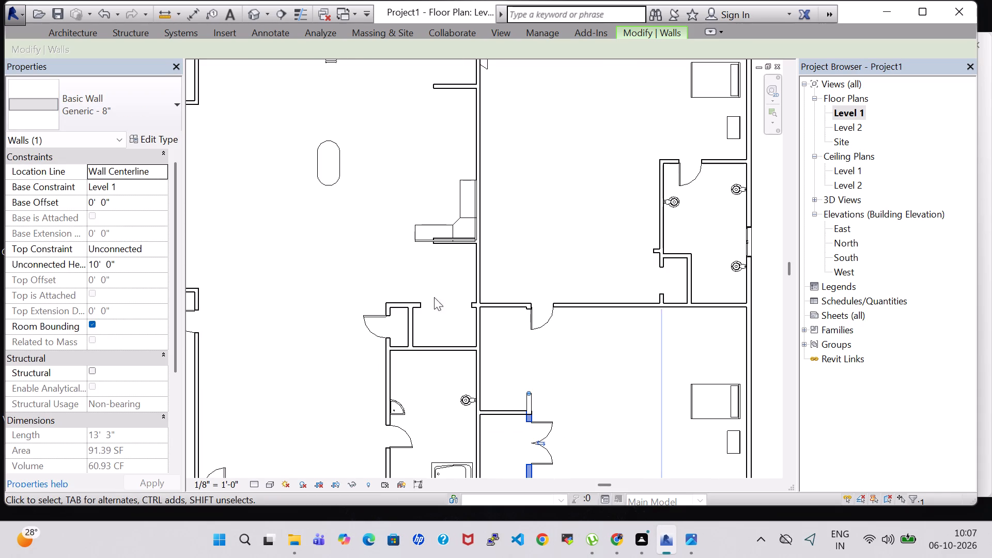
click(102, 112)
click(112, 308)
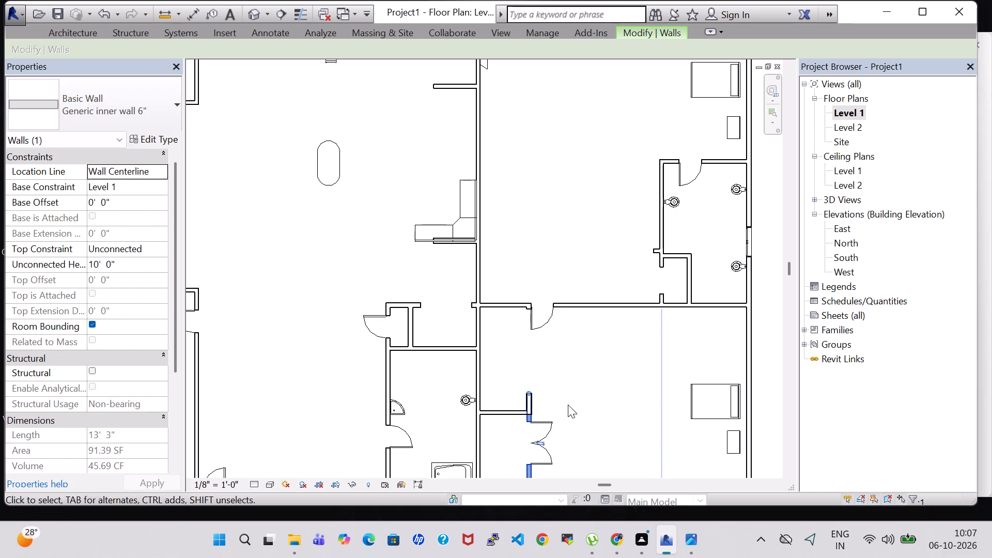
Check the wall types around the southern bathroom and the small closet spaces north of it.
middle_drag(675, 457, 646, 240)
click(558, 198)
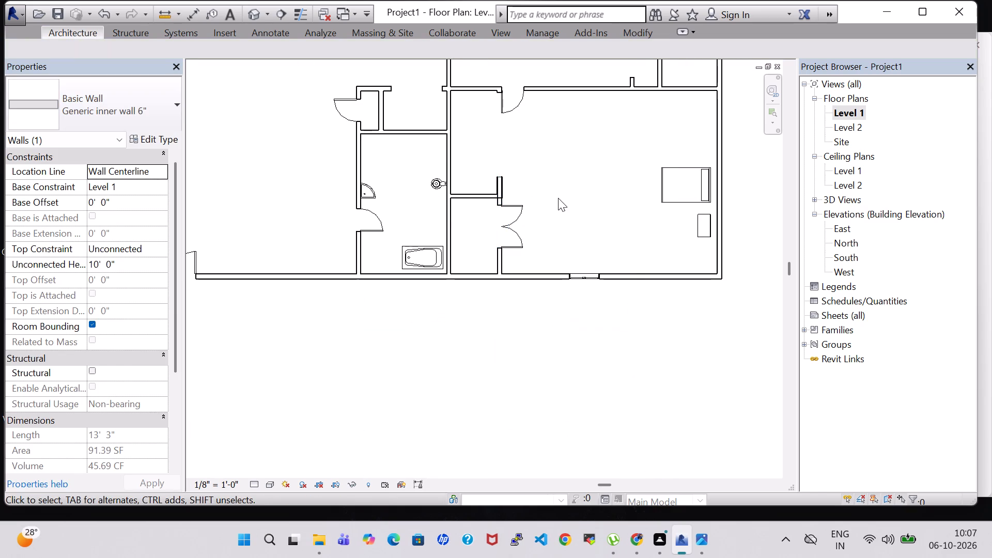
click(450, 250)
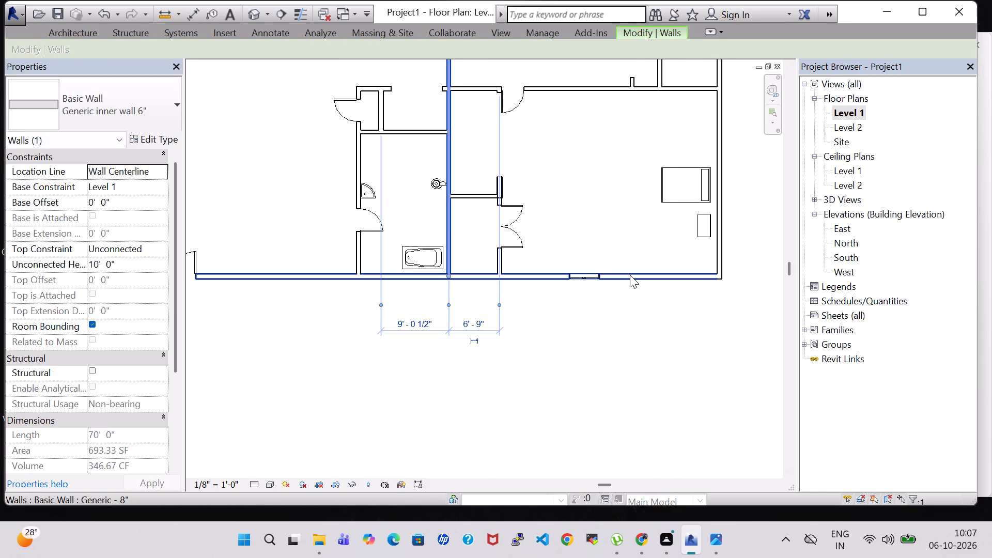
click(357, 247)
click(417, 133)
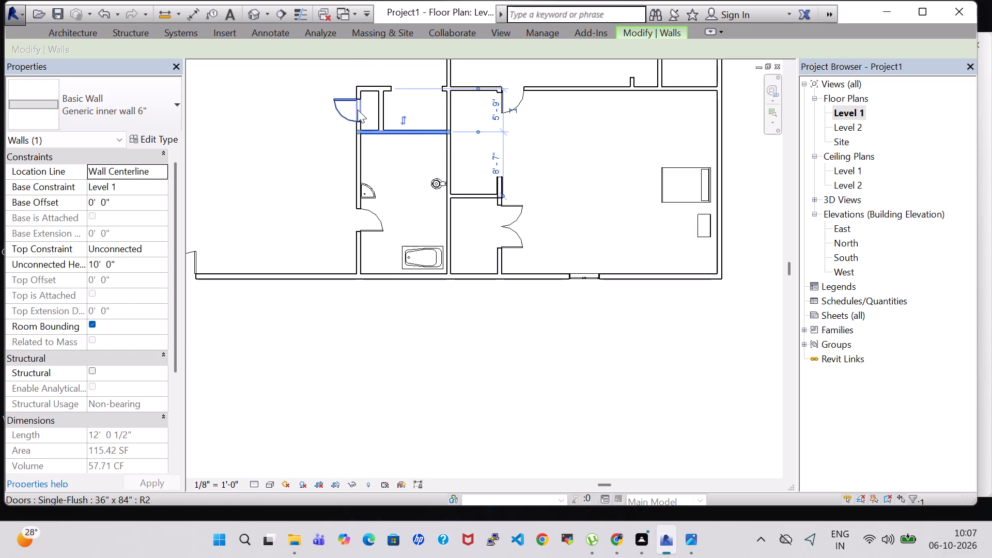
click(382, 116)
click(365, 86)
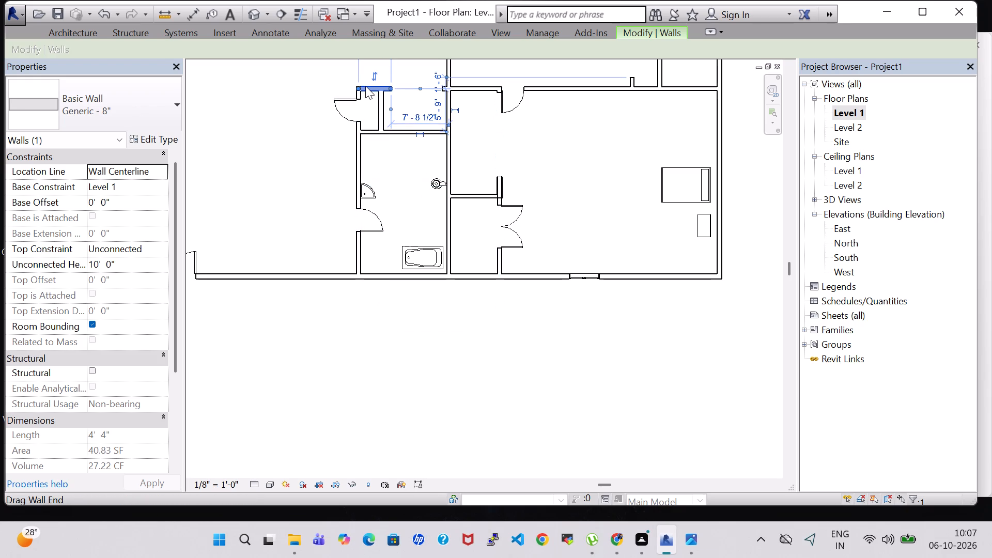
click(359, 91)
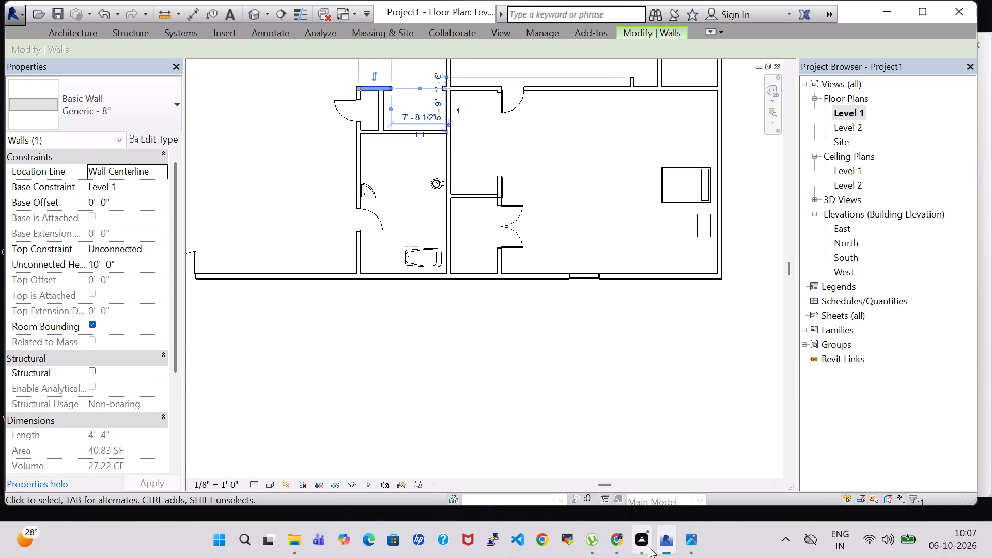
Switch to the ChatGPT page in Chrome.
click(648, 546)
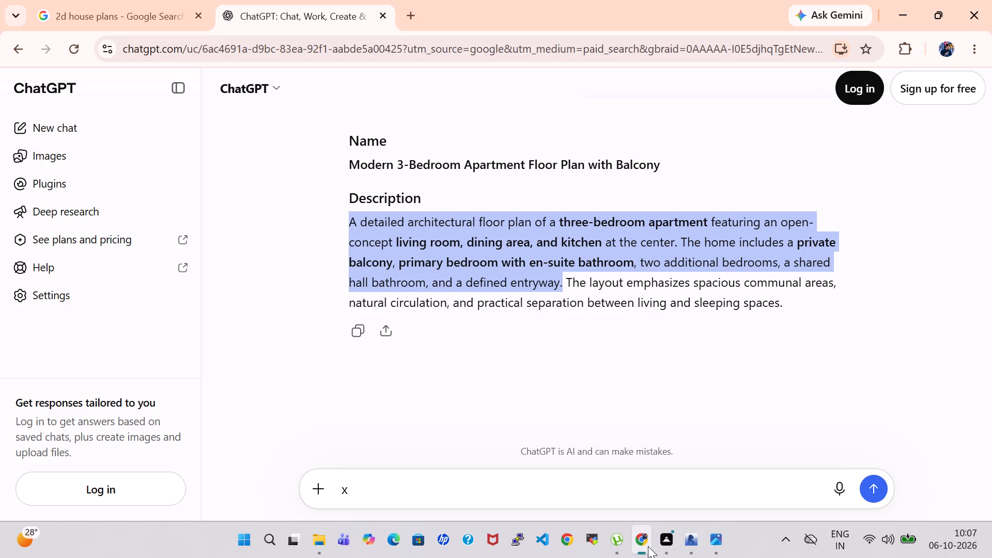
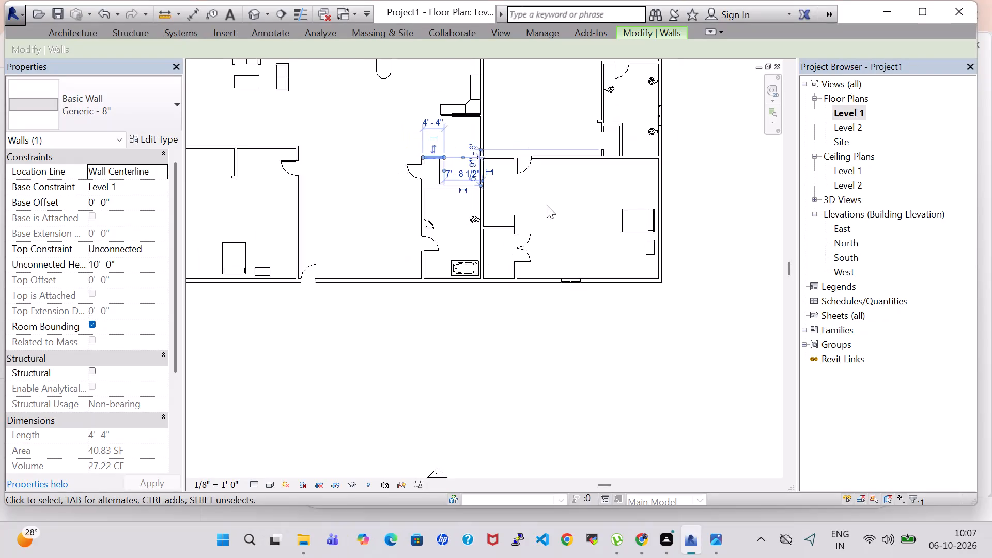
Open the default 3D view and examine the house's walls and rooms from several angles, including the south exterior wall.
scroll(344, 196, down, 2)
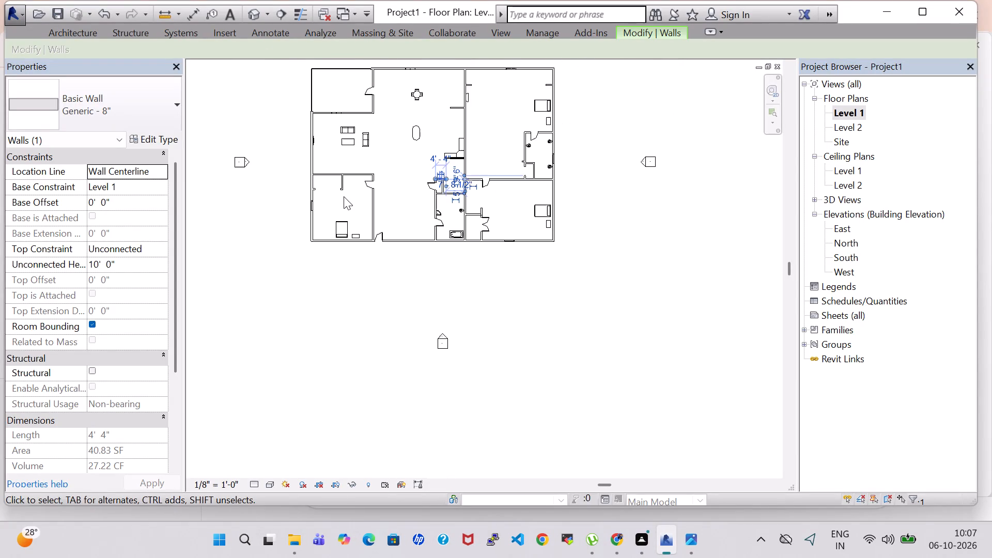
middle_drag(409, 172, 427, 385)
scroll(425, 361, up, 1)
click(84, 28)
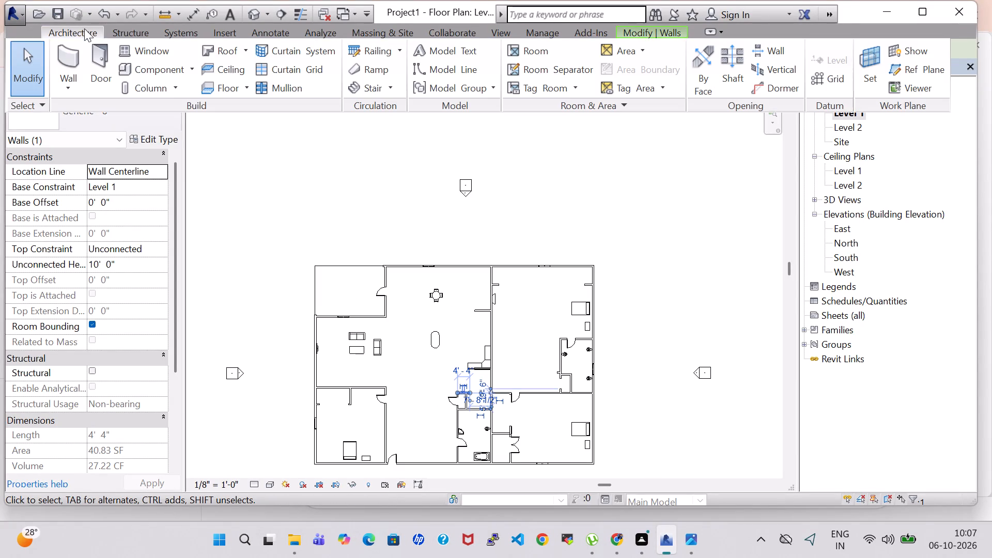
click(257, 10)
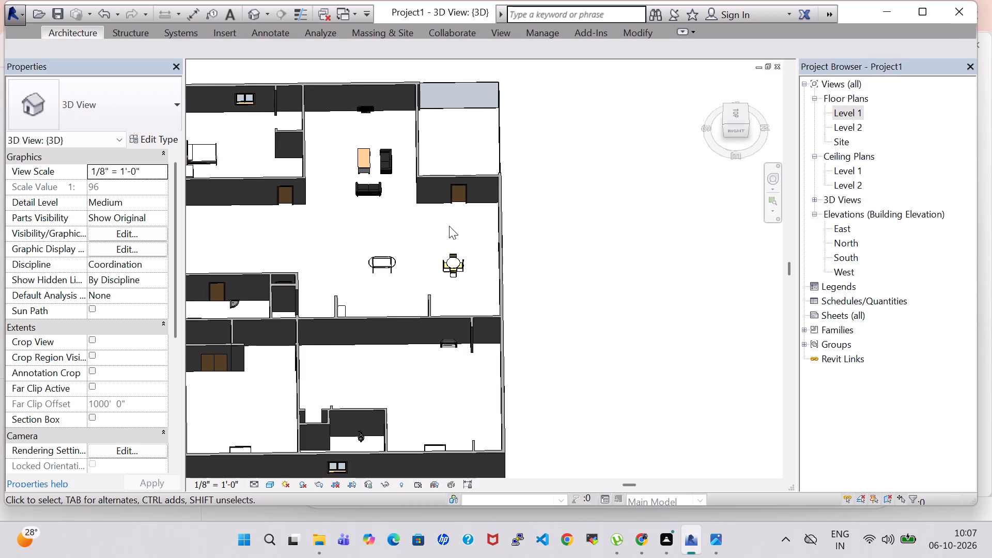
scroll(449, 226, up, 1)
middle_drag(449, 226, 612, 233)
click(538, 275)
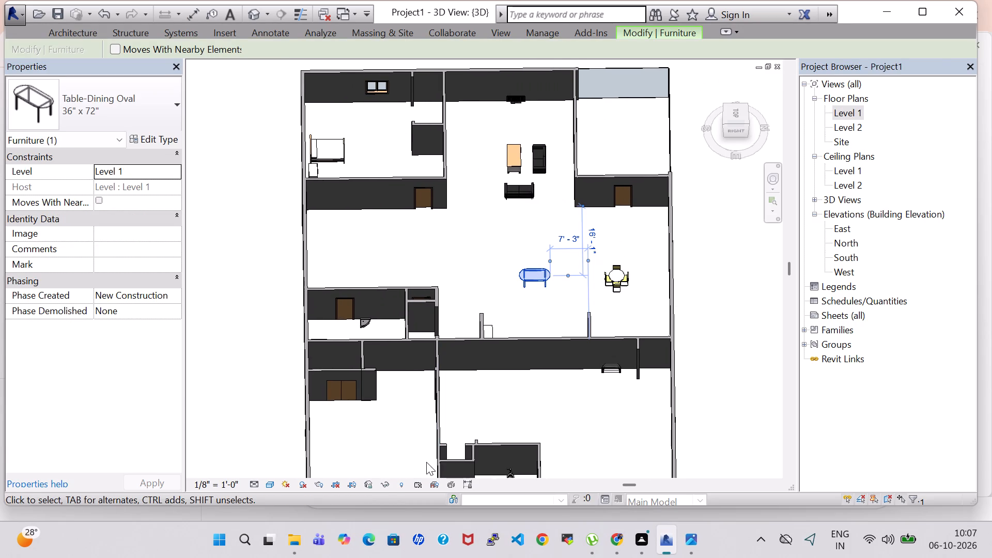
click(579, 423)
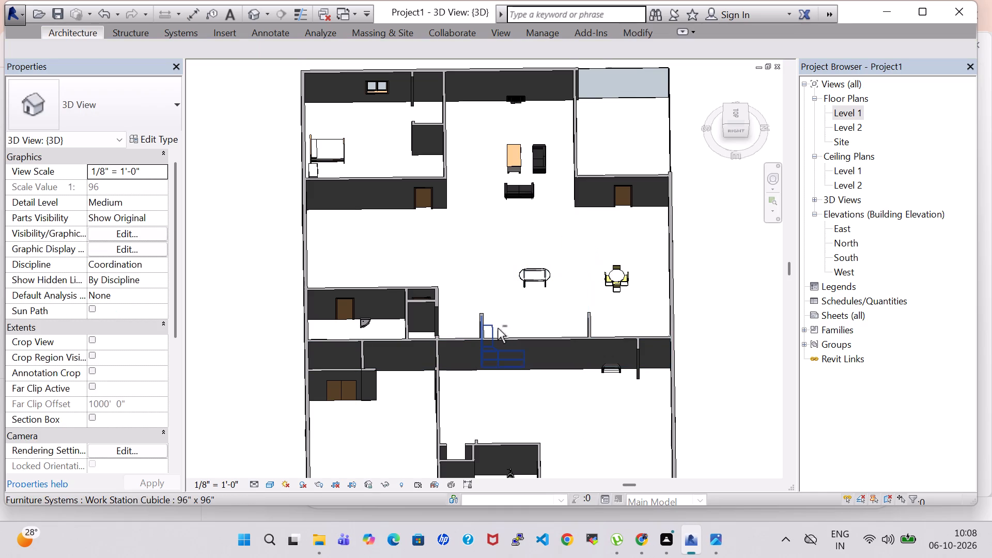
shift+middle_drag(529, 311, 709, 188)
shift+scroll(529, 311, up, 1)
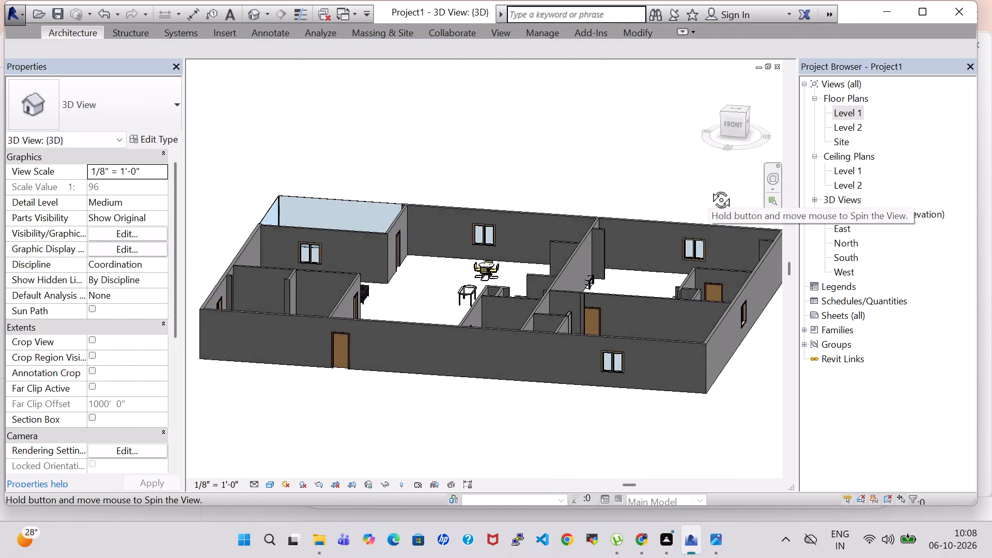
shift+middle_drag(709, 188, 708, 204)
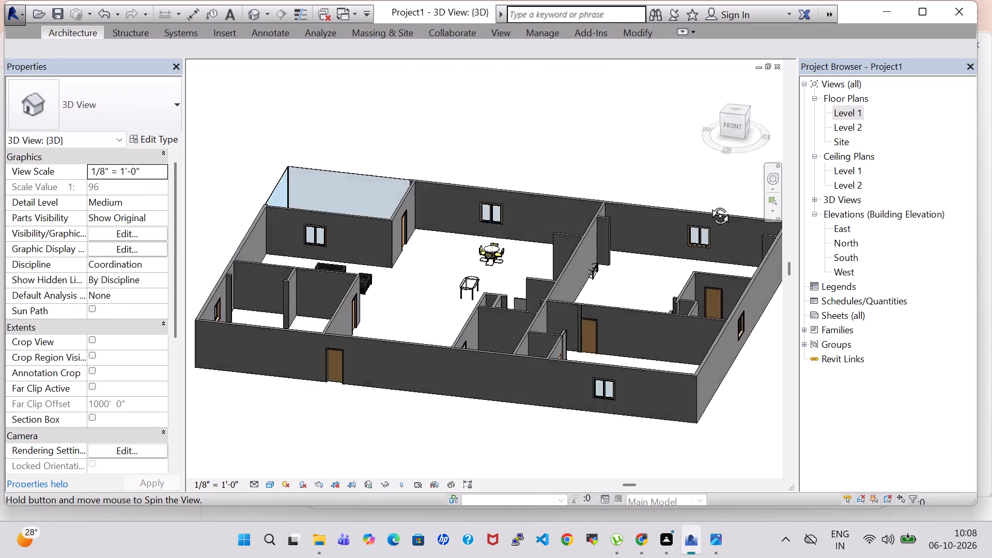
shift+middle_drag(708, 204, 703, 154)
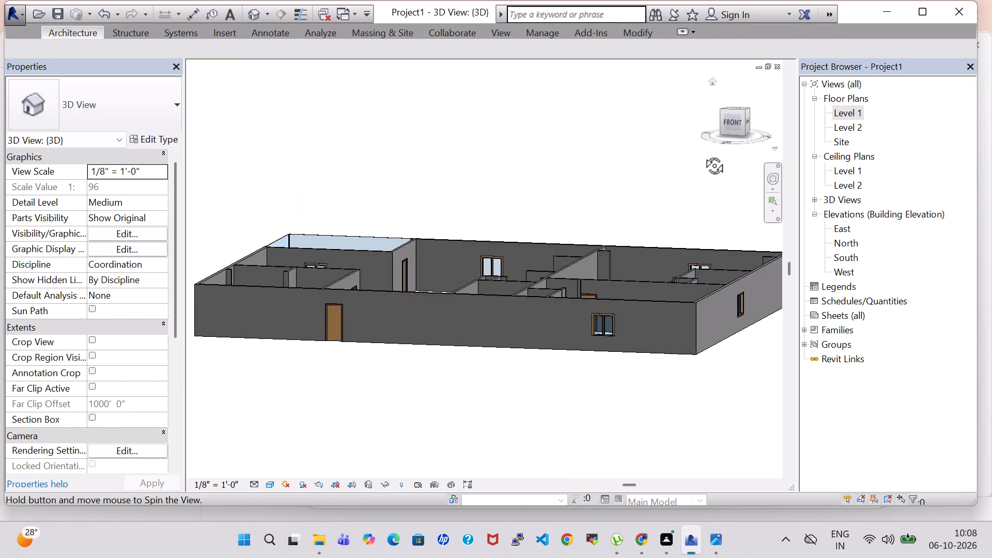
shift+middle_drag(703, 154, 730, 232)
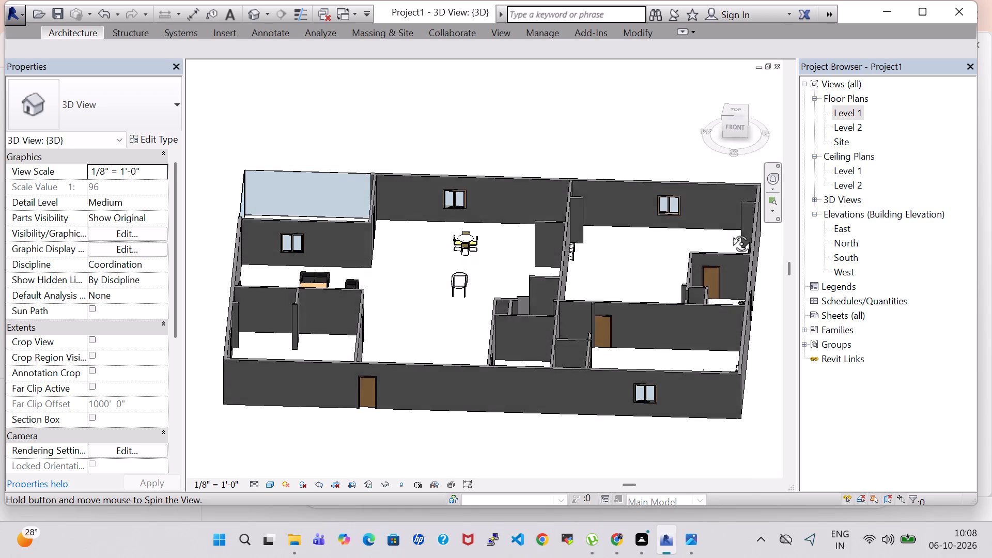
shift+middle_drag(730, 232, 729, 242)
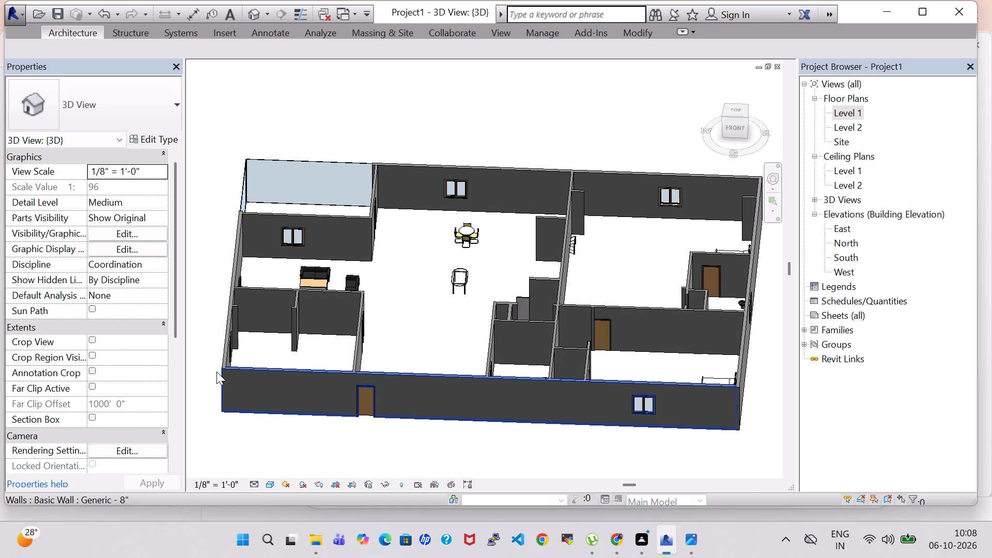
click(228, 384)
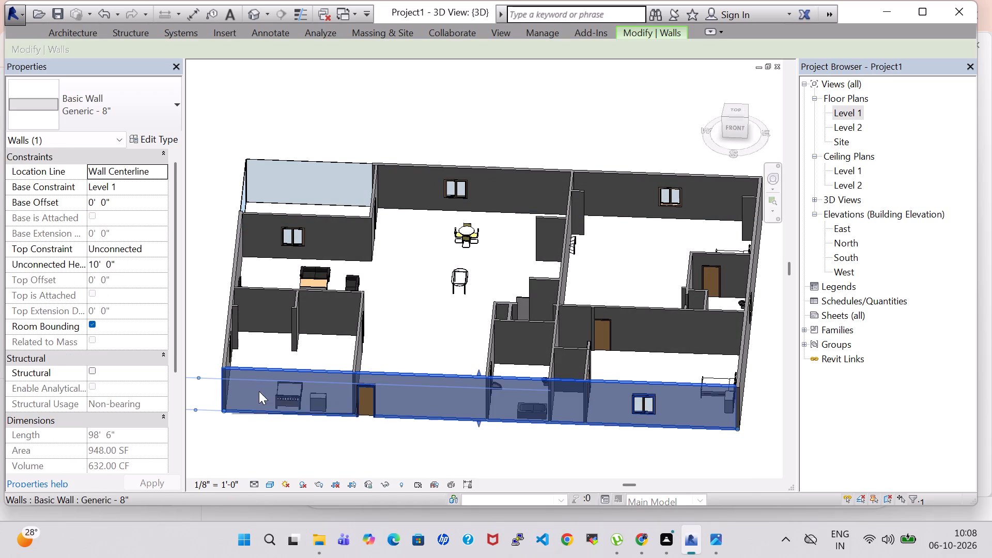
scroll(344, 389, down, 3)
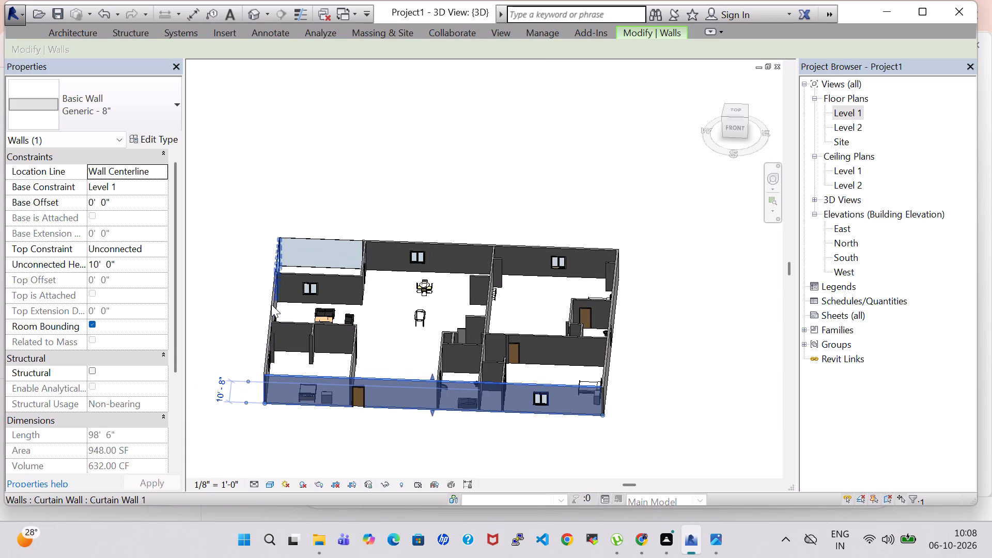
click(298, 441)
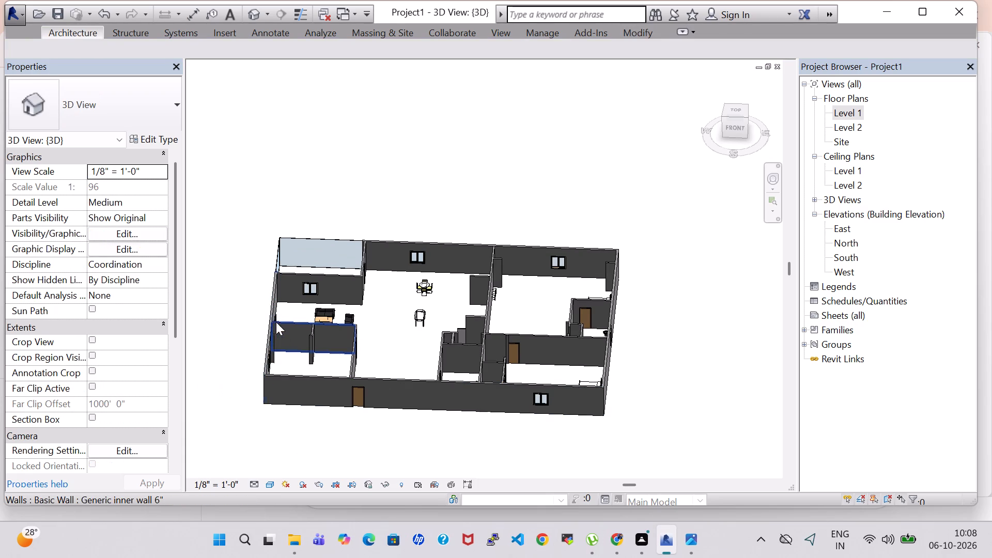
click(268, 320)
click(314, 175)
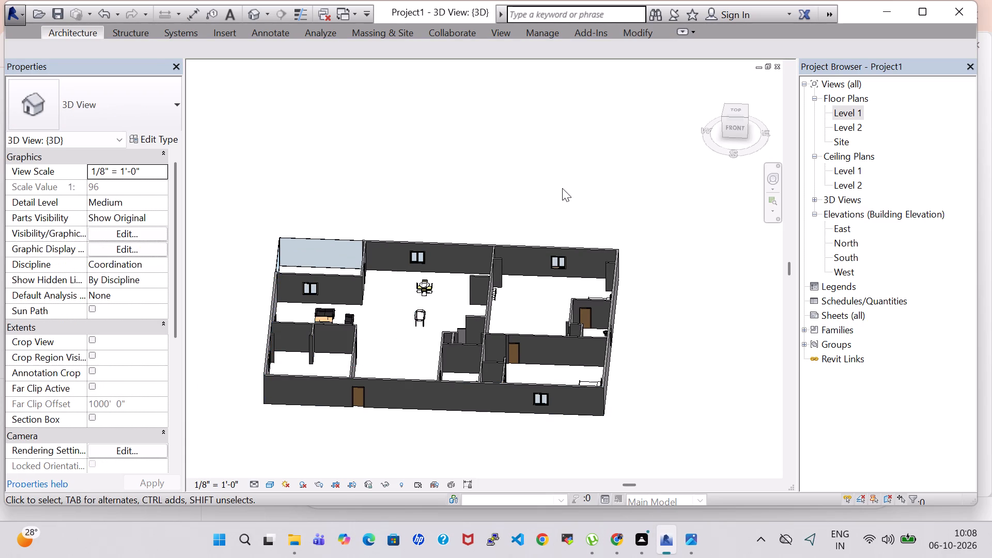
Examine the house in 3D from its east side, including the living and dining furniture and the northeast bedroom's TV stand.
scroll(565, 185, up, 1)
middle_drag(565, 185, 590, 176)
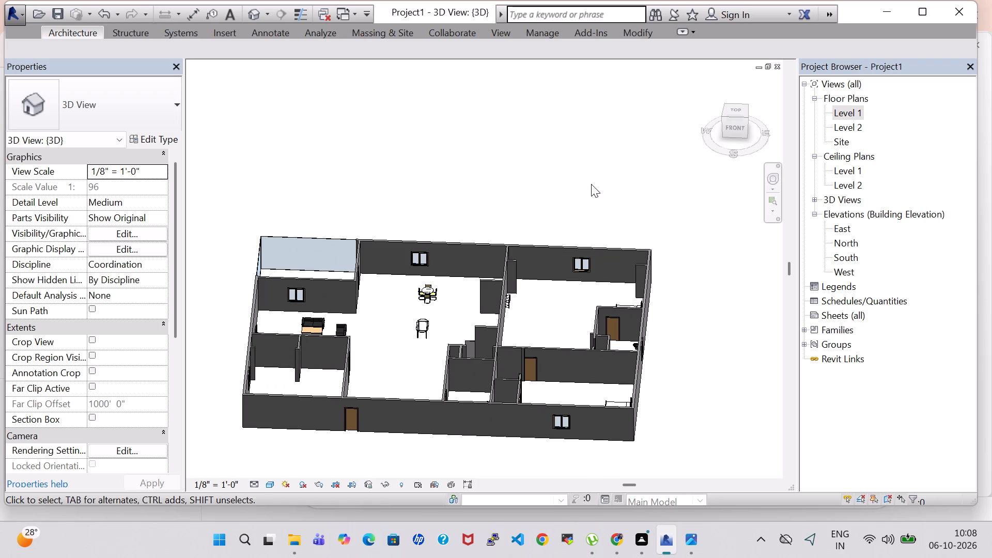
shift+scroll(557, 174, up, 1)
shift+middle_drag(557, 174, 335, 148)
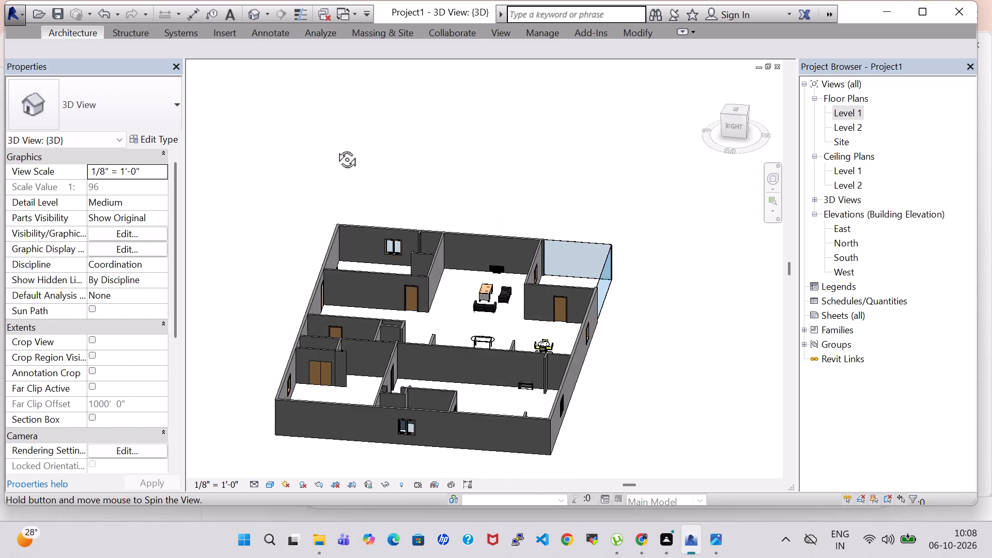
shift+middle_drag(335, 148, 359, 155)
shift+scroll(390, 154, up, 1)
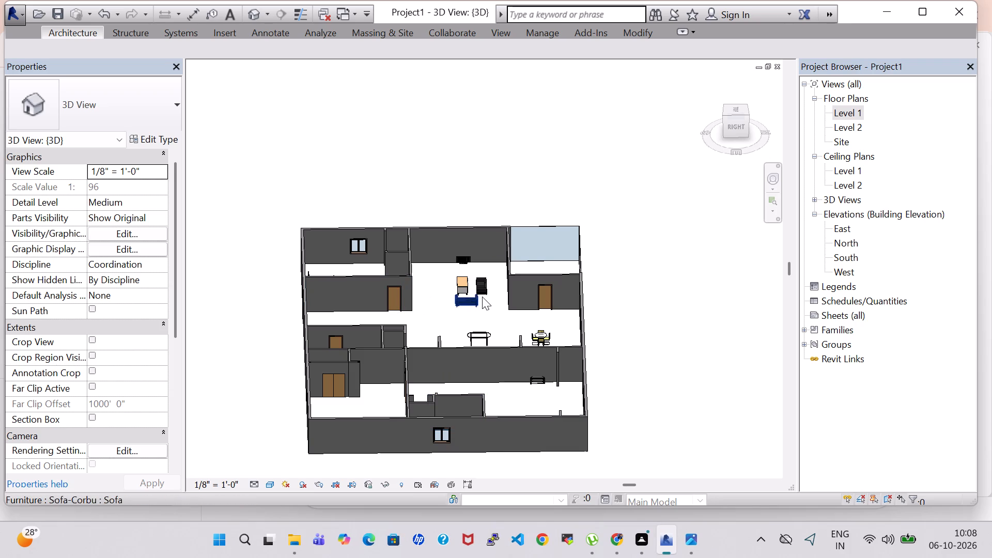
scroll(500, 282, up, 8)
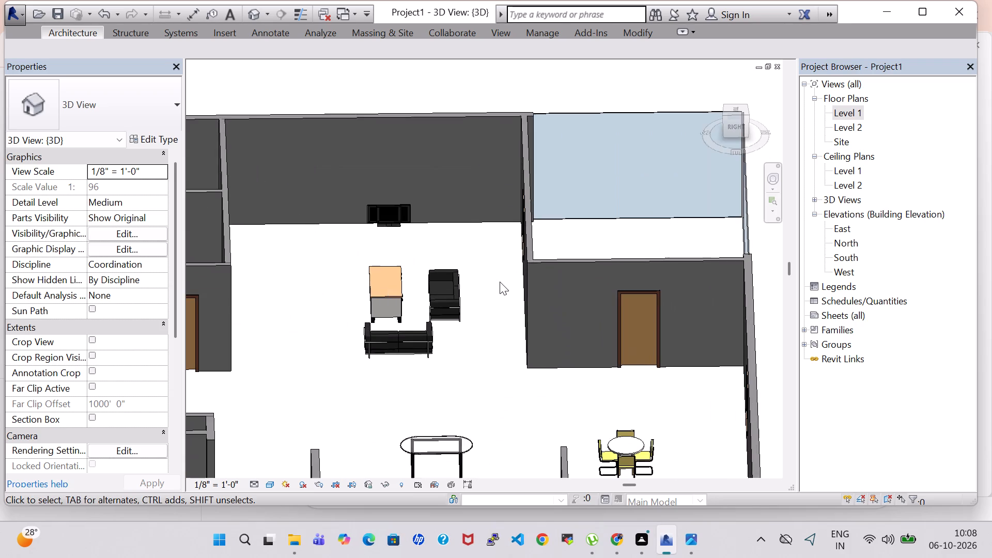
scroll(500, 282, down, 6)
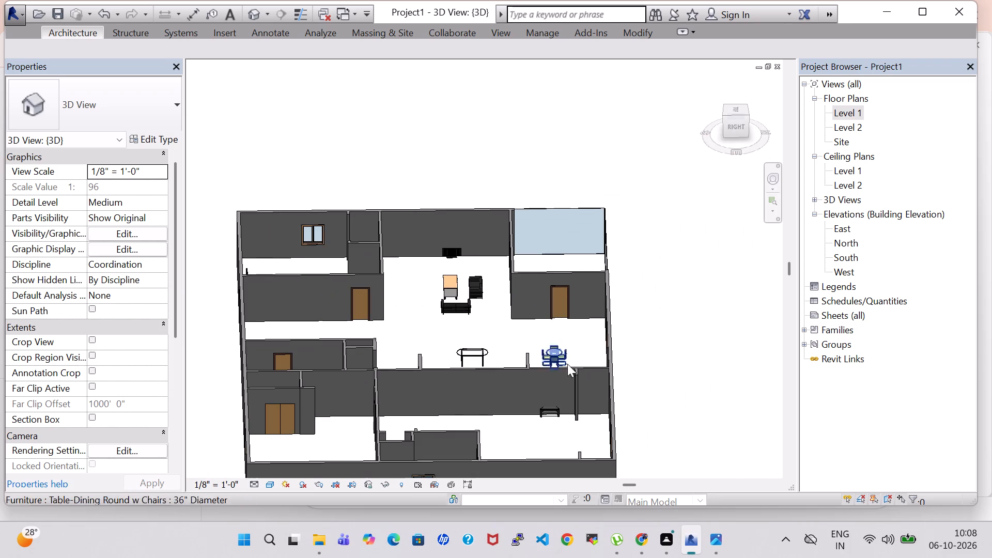
scroll(575, 382, up, 7)
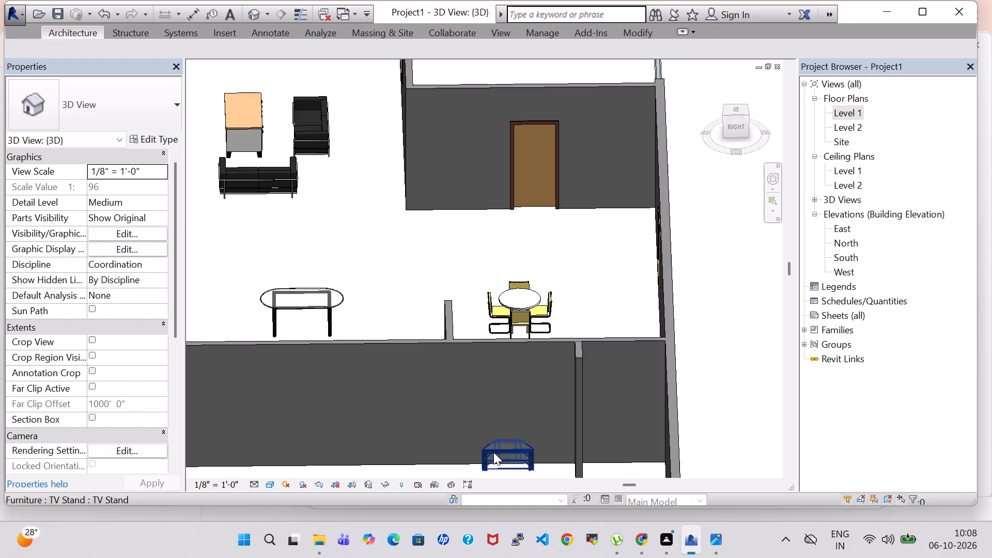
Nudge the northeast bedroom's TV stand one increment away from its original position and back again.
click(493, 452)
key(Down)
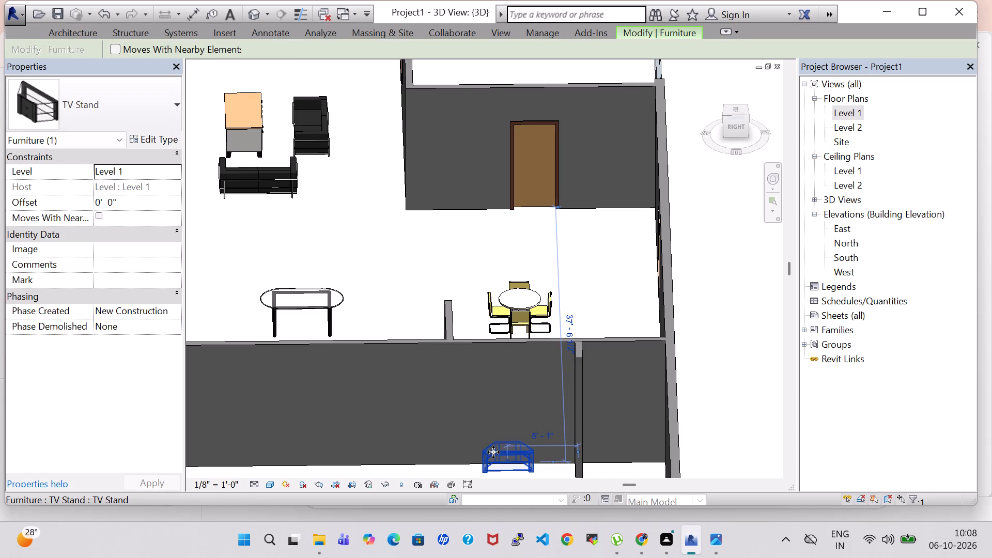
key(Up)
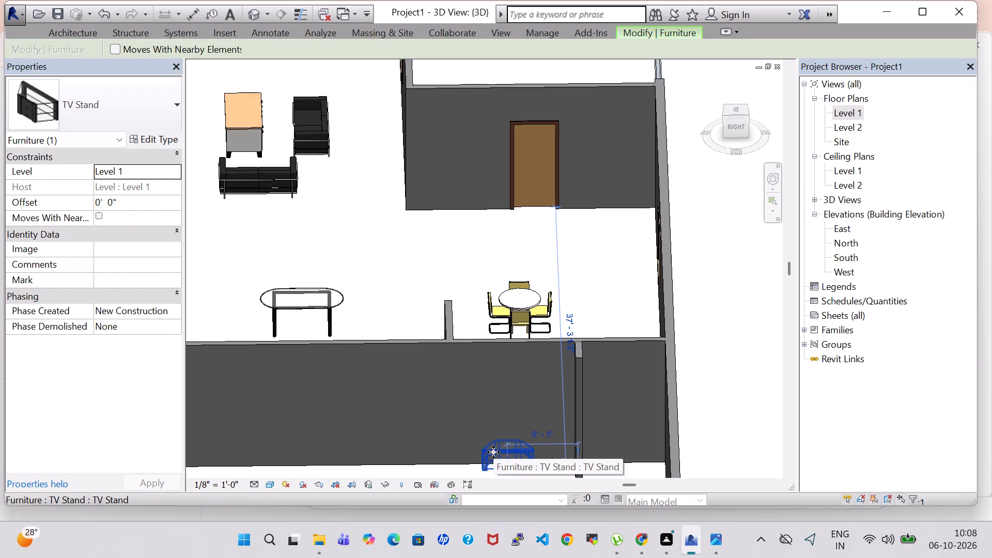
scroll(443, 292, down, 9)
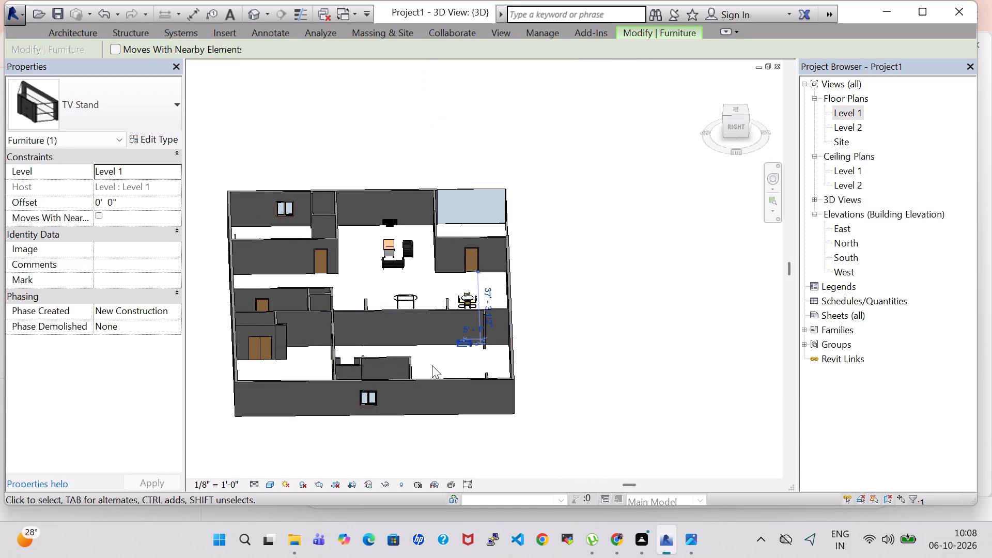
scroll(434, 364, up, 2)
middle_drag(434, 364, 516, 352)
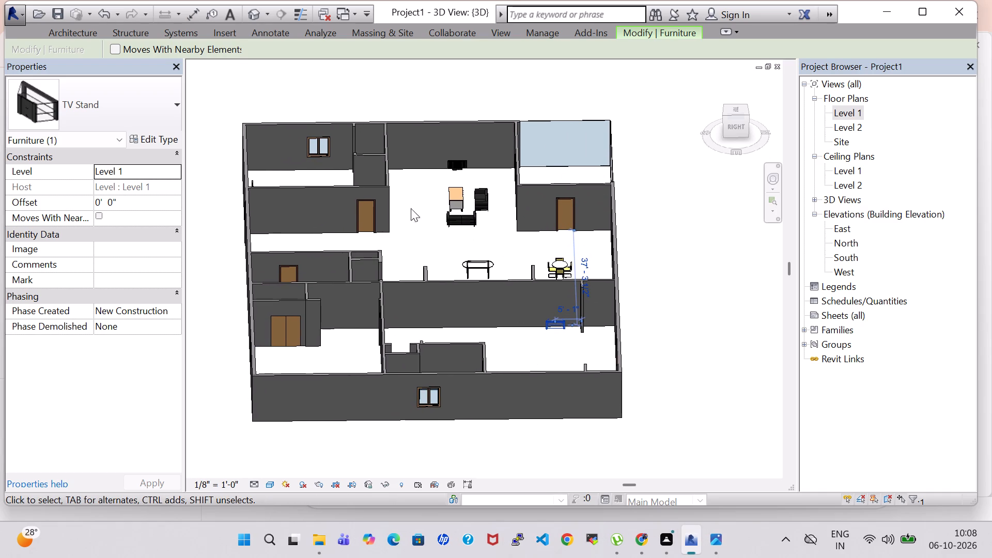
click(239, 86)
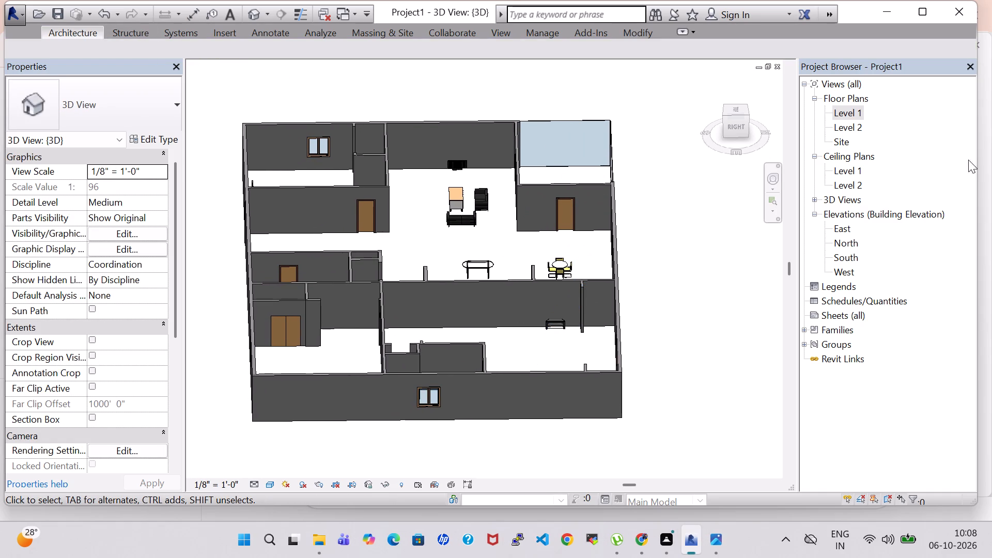
Return to the Level 1 floor plan and select the round dining table with chairs.
double_click(857, 115)
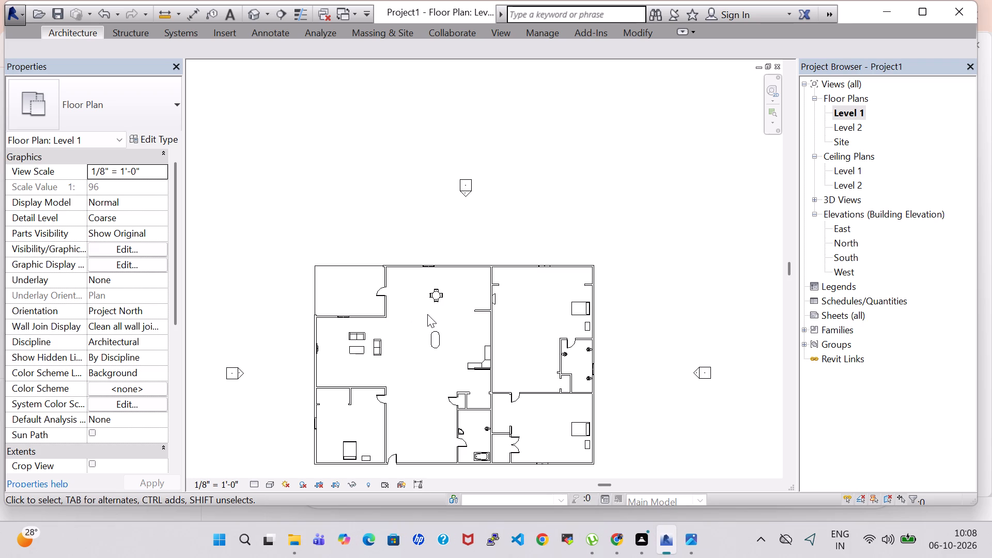
click(429, 292)
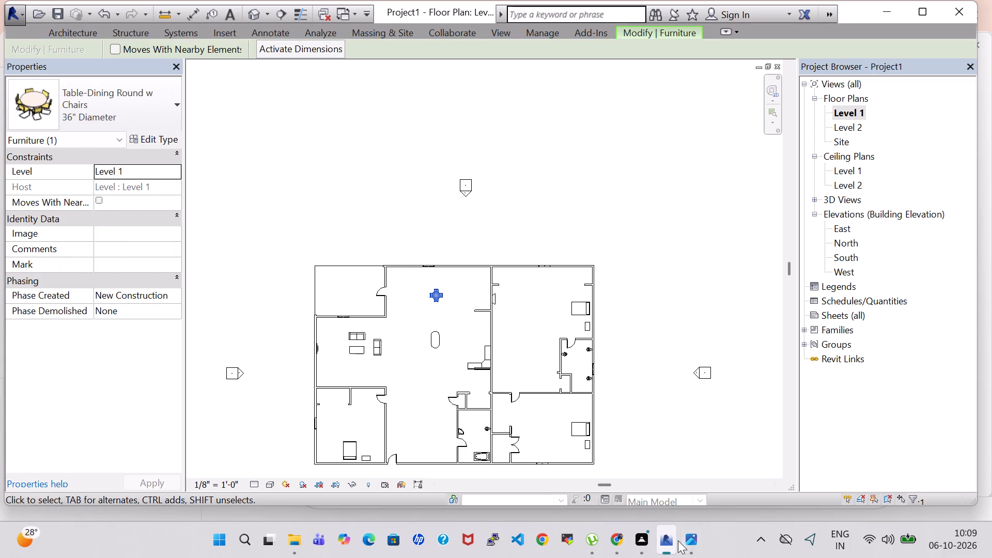
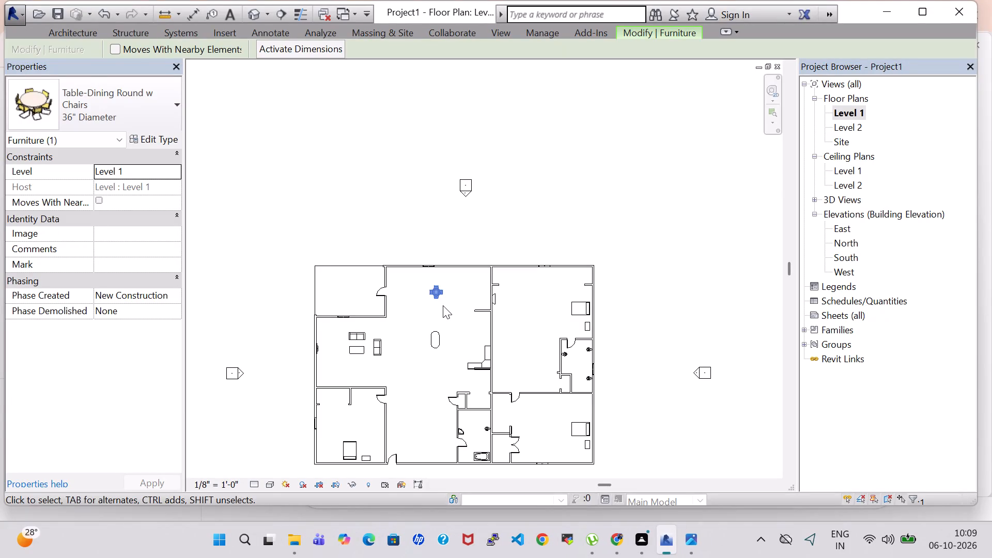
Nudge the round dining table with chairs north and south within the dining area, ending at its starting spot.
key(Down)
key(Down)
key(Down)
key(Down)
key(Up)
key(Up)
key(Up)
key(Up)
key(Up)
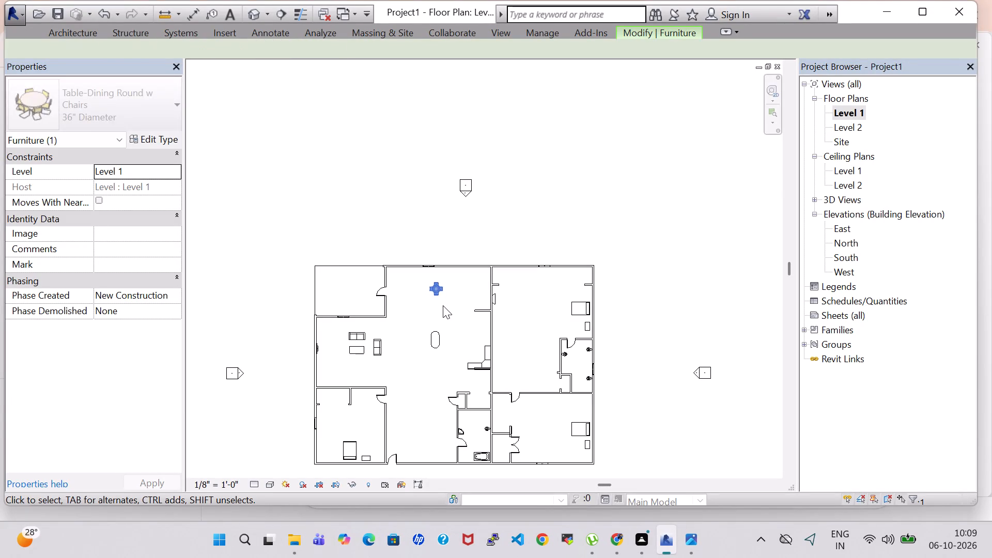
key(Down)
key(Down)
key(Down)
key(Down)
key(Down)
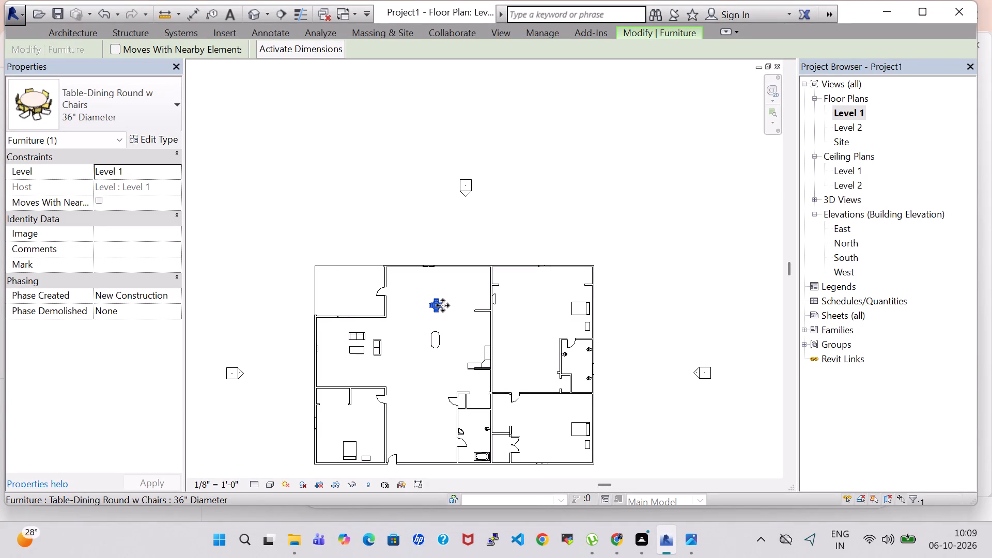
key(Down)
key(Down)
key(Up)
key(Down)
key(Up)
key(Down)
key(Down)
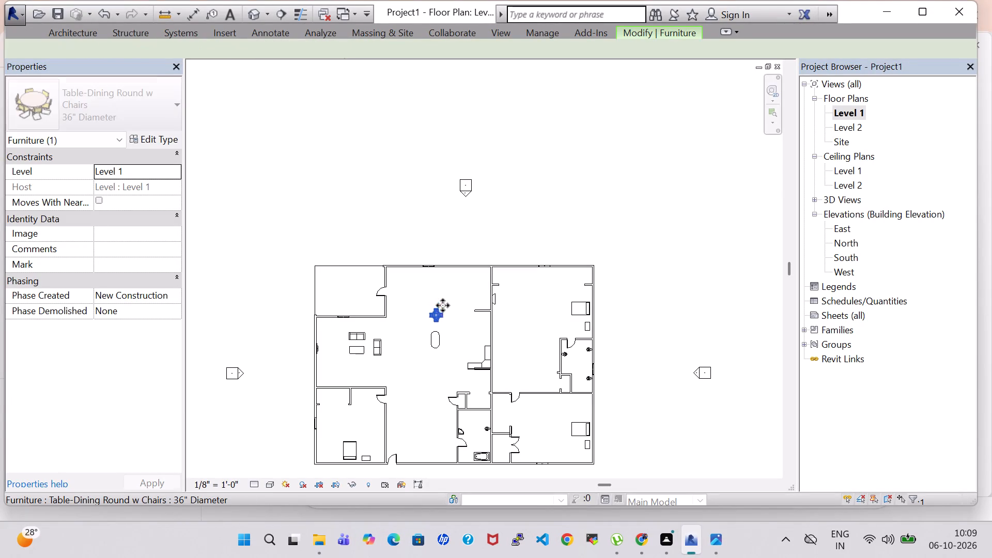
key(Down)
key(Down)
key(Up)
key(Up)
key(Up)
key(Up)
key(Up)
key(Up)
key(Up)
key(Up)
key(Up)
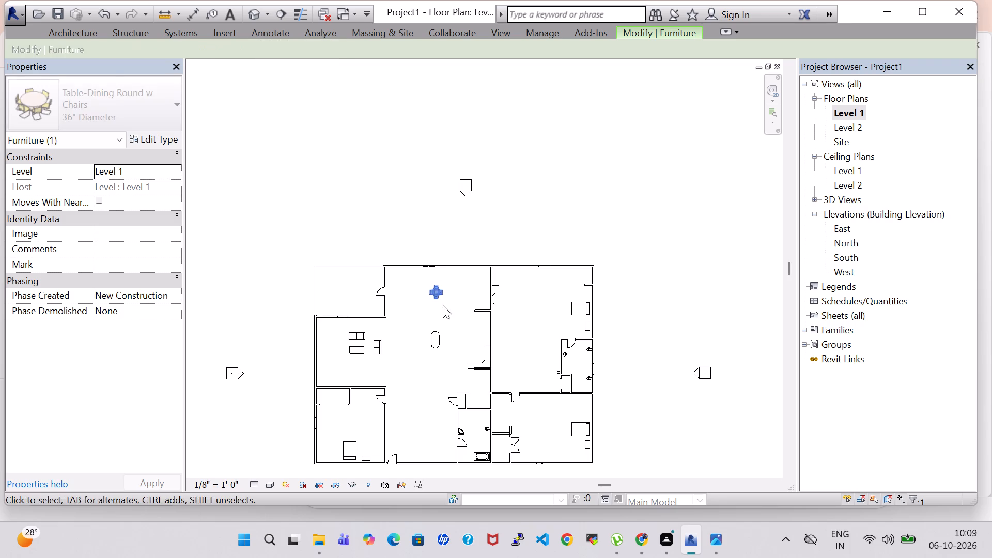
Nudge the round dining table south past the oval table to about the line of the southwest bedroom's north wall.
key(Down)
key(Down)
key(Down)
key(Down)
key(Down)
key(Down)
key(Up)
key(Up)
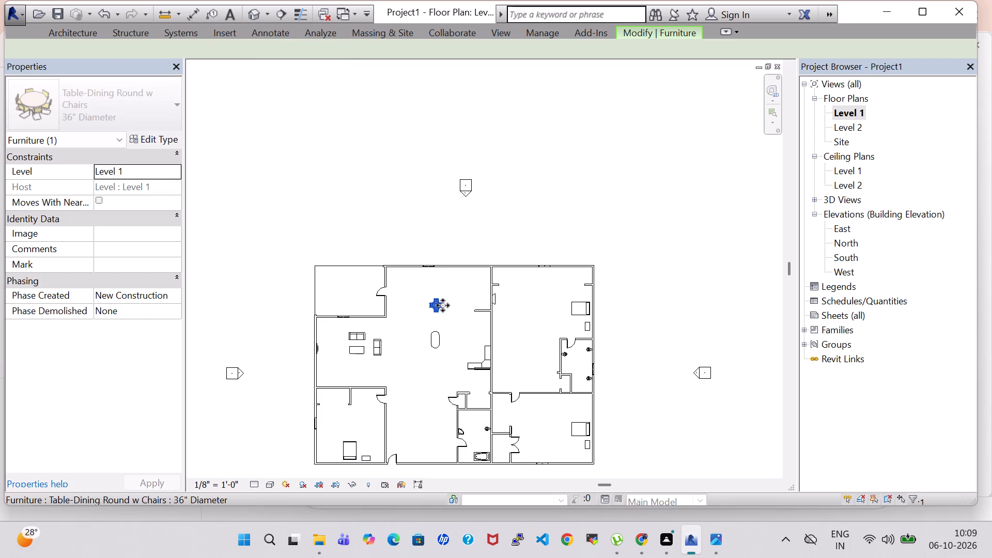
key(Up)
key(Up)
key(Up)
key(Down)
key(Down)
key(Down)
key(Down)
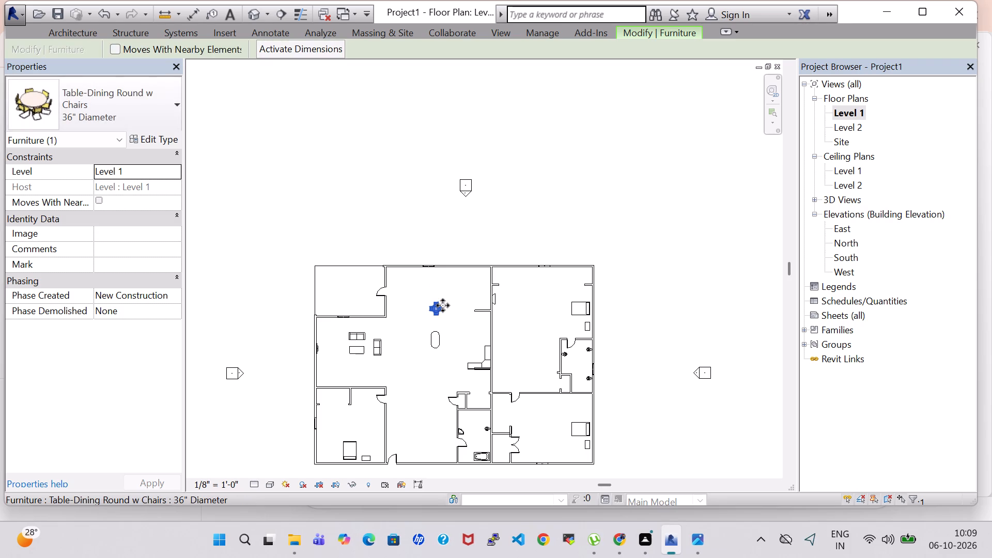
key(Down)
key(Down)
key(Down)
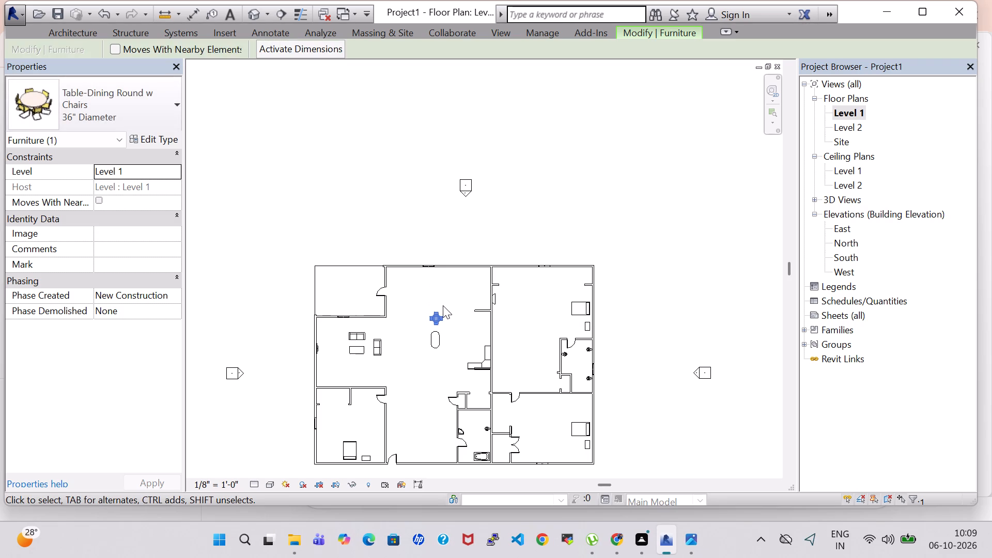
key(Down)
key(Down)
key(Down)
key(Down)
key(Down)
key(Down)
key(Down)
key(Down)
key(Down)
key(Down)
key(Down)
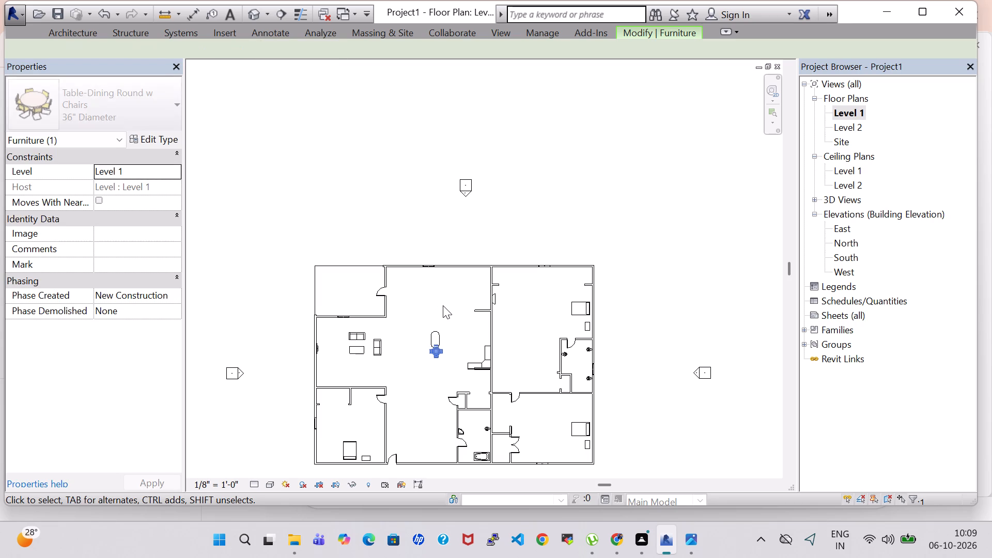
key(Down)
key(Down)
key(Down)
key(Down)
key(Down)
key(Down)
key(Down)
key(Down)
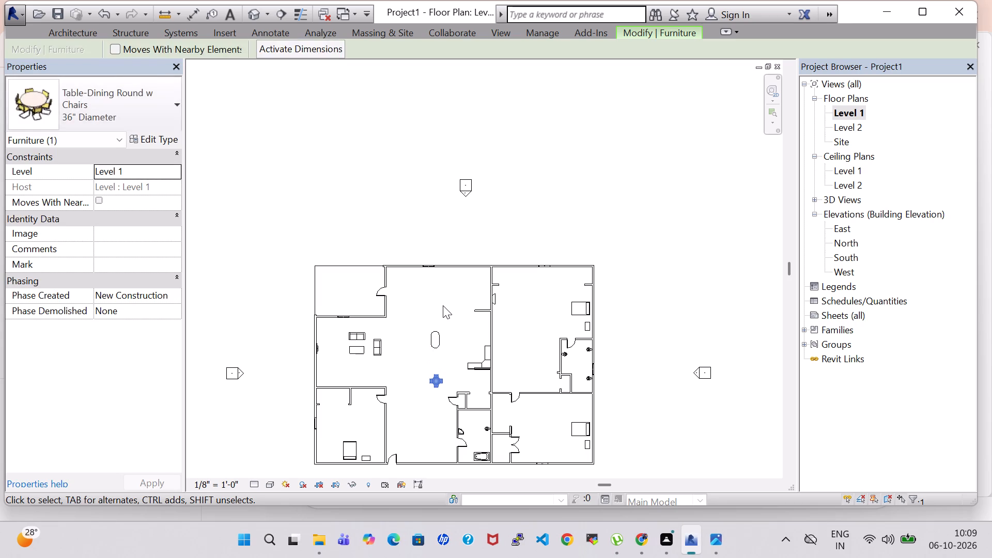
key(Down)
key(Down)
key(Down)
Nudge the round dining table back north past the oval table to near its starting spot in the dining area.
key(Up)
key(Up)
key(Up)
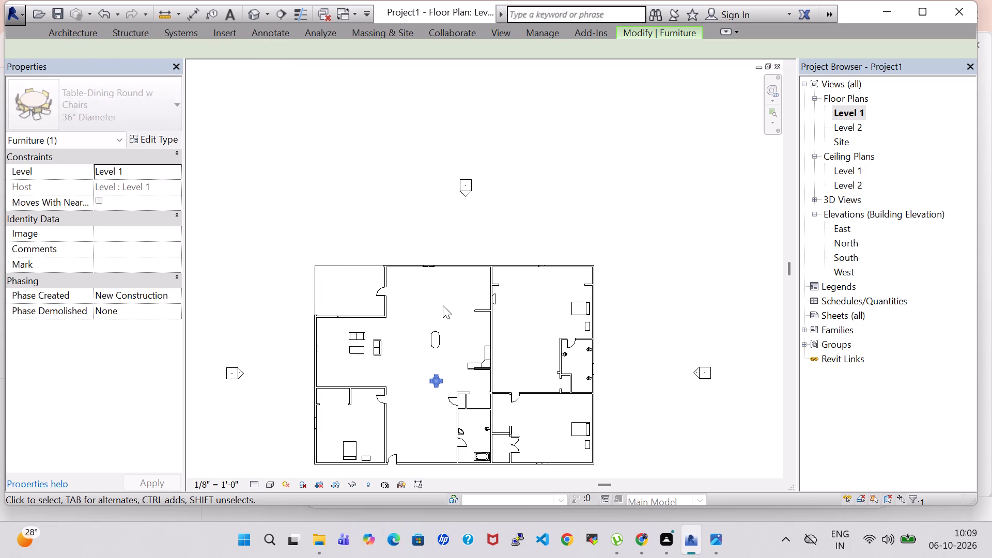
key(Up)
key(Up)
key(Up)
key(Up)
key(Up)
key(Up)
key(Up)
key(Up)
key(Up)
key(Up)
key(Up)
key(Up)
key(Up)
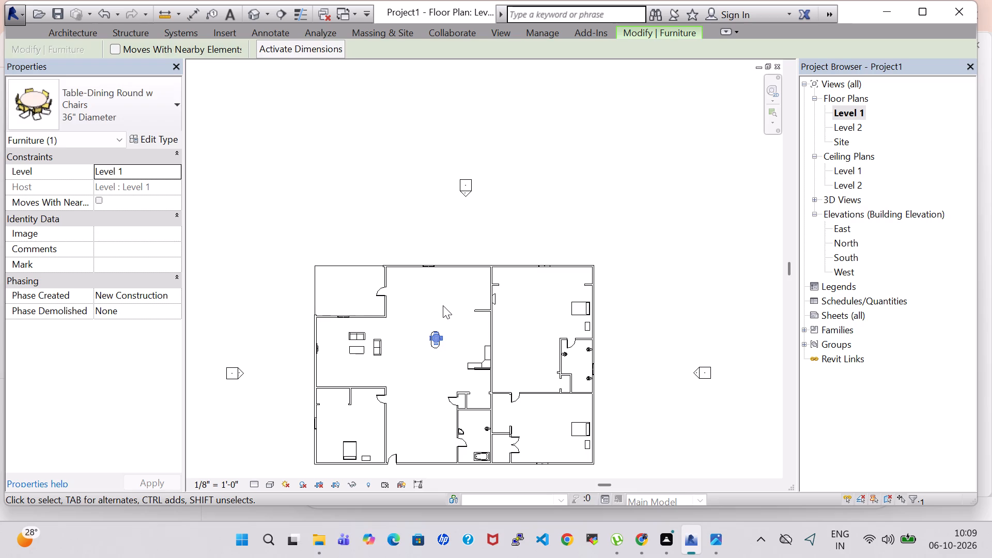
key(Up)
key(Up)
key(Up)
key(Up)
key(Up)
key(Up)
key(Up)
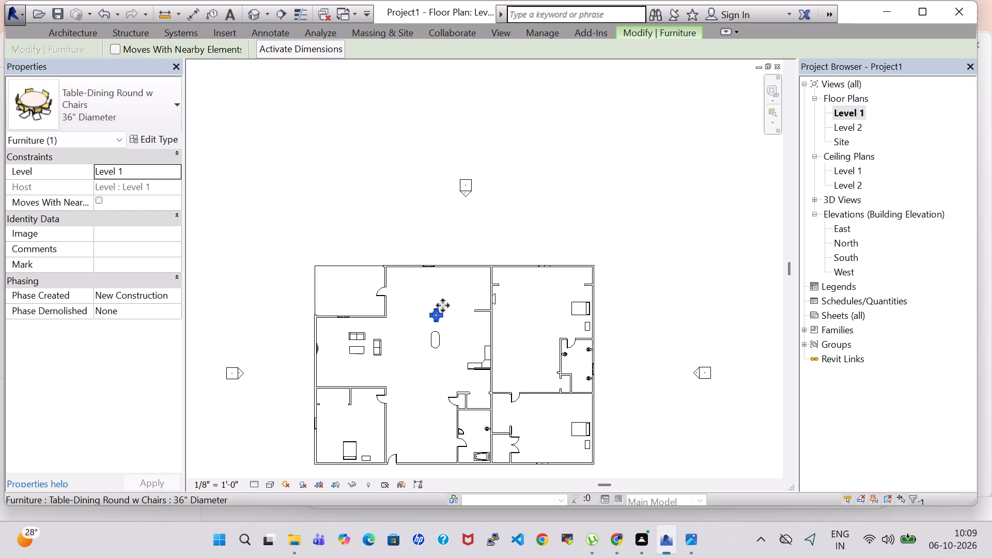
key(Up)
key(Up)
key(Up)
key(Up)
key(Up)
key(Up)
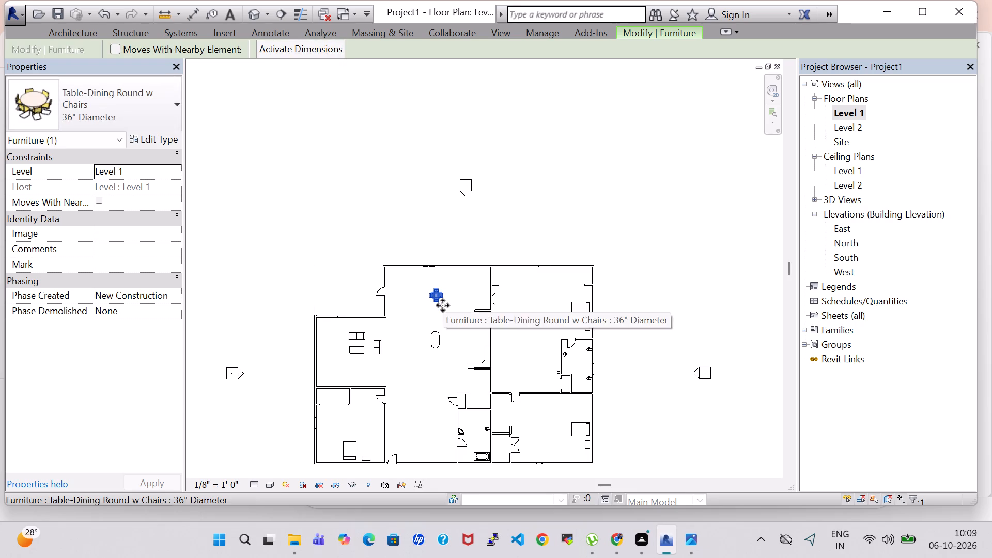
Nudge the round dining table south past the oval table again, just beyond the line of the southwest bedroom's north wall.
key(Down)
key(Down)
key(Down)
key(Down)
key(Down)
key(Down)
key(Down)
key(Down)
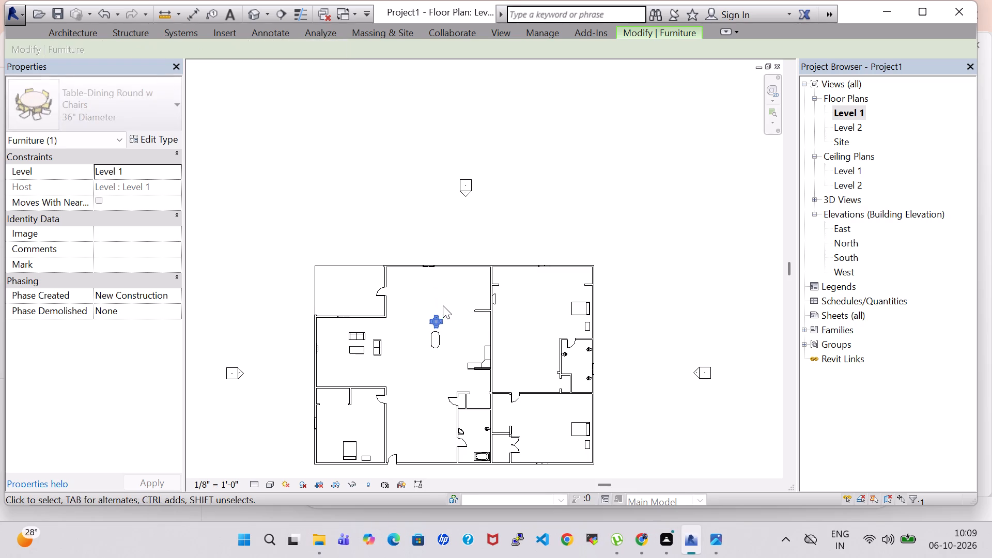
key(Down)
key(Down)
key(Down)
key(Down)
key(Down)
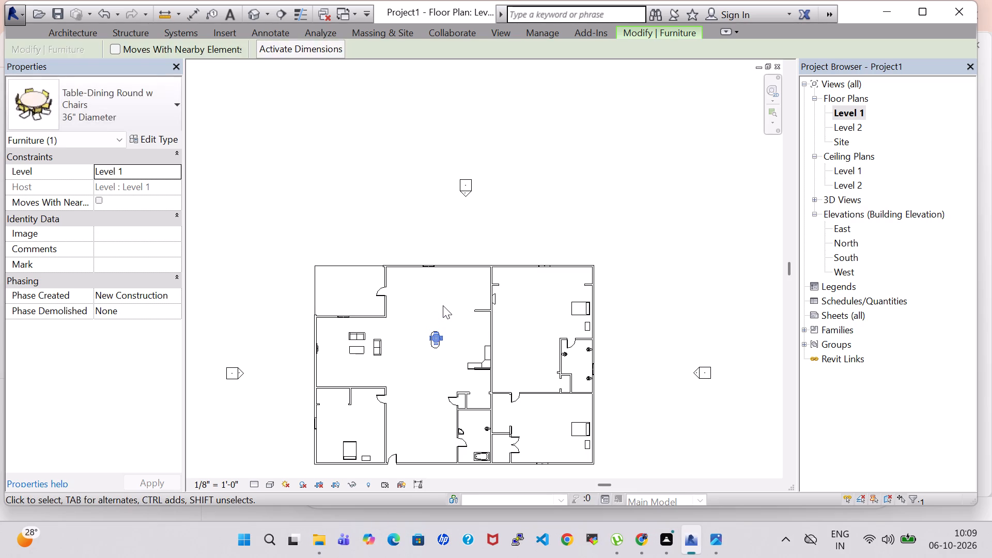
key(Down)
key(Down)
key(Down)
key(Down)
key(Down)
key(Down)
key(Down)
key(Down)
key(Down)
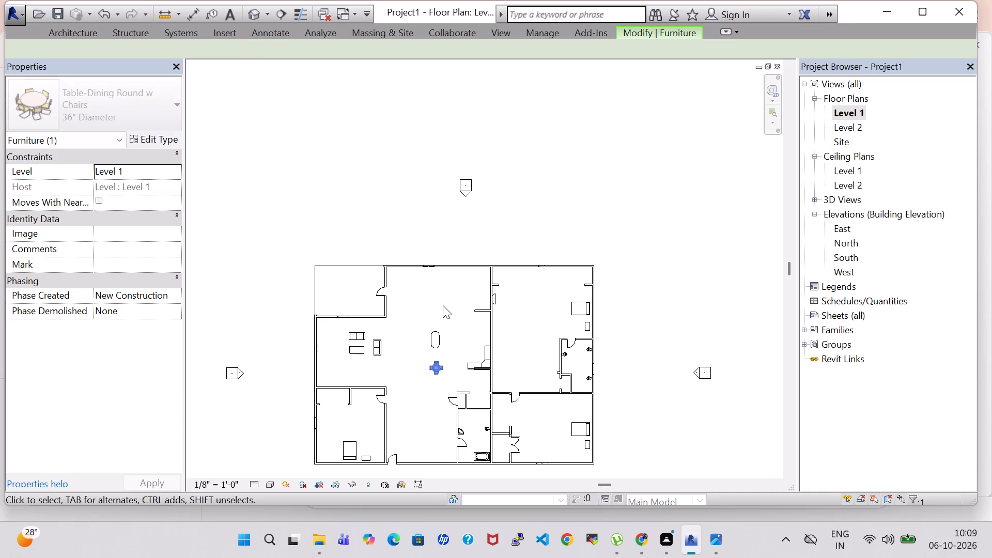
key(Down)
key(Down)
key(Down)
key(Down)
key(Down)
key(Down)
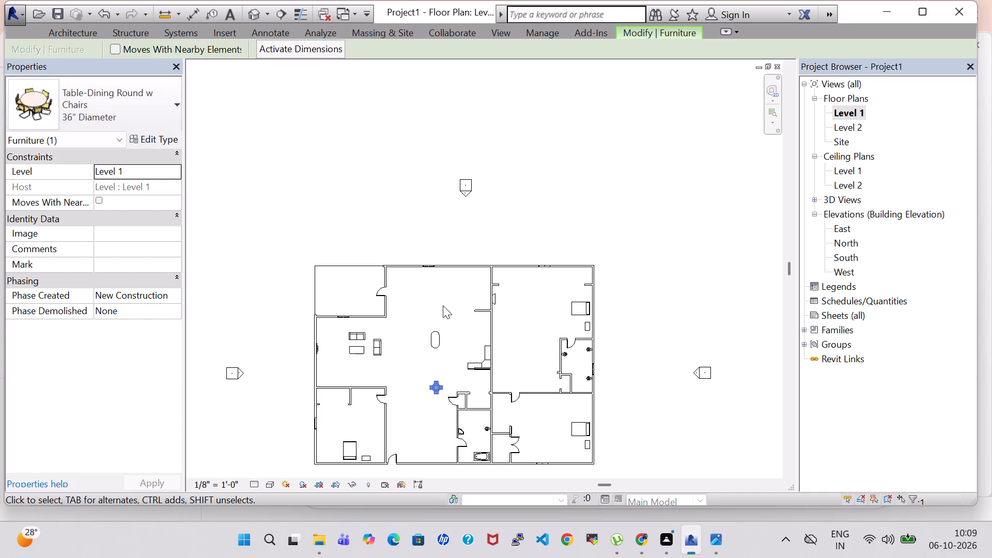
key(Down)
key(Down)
Nudge the round dining table with chairs north past the oval table, back to its place in the dining area.
key(Up)
key(Up)
key(Up)
key(Up)
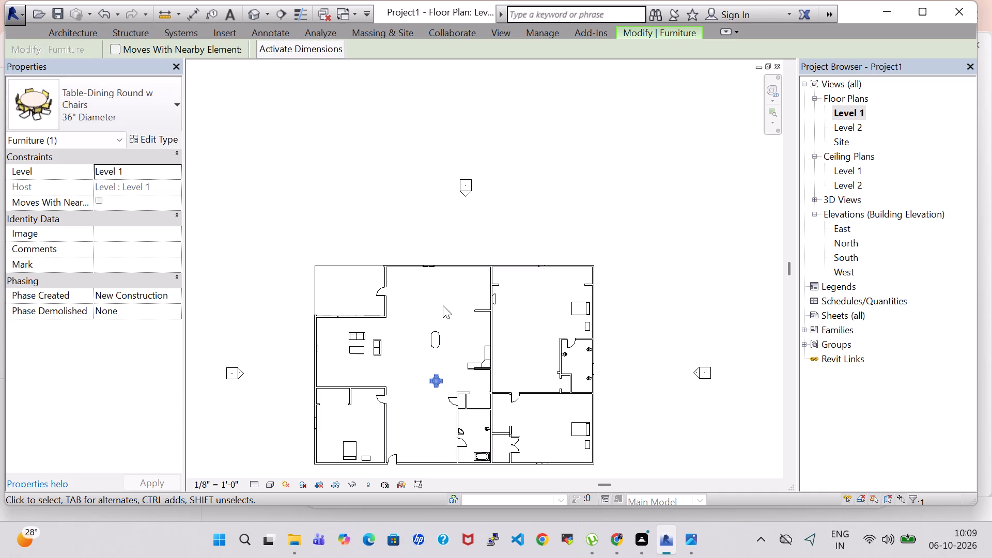
key(Up)
key(Up)
key(Up)
key(Up)
key(Up)
key(Up)
key(Up)
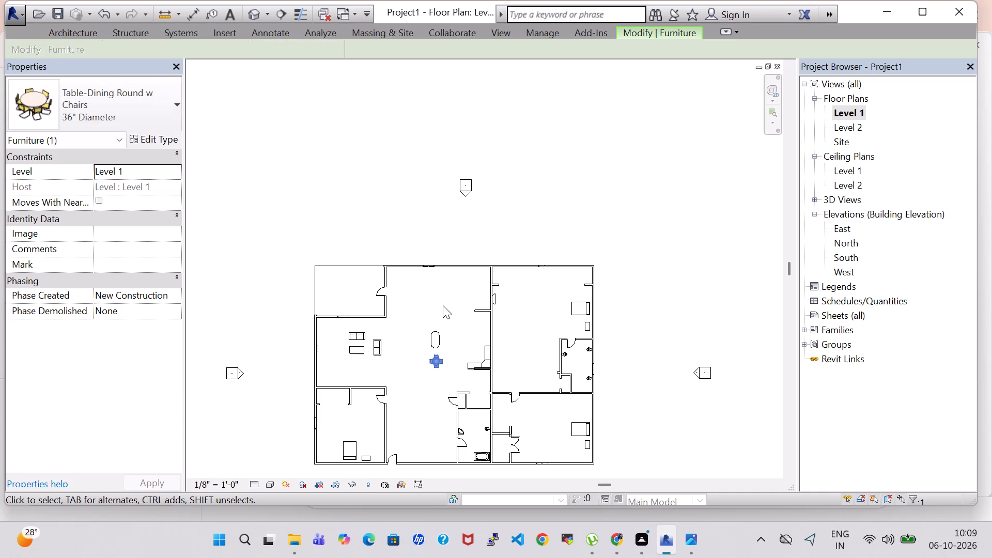
key(Up)
key(Up)
key(Up)
key(Up)
key(Up)
key(Up)
key(Up)
key(Up)
key(Up)
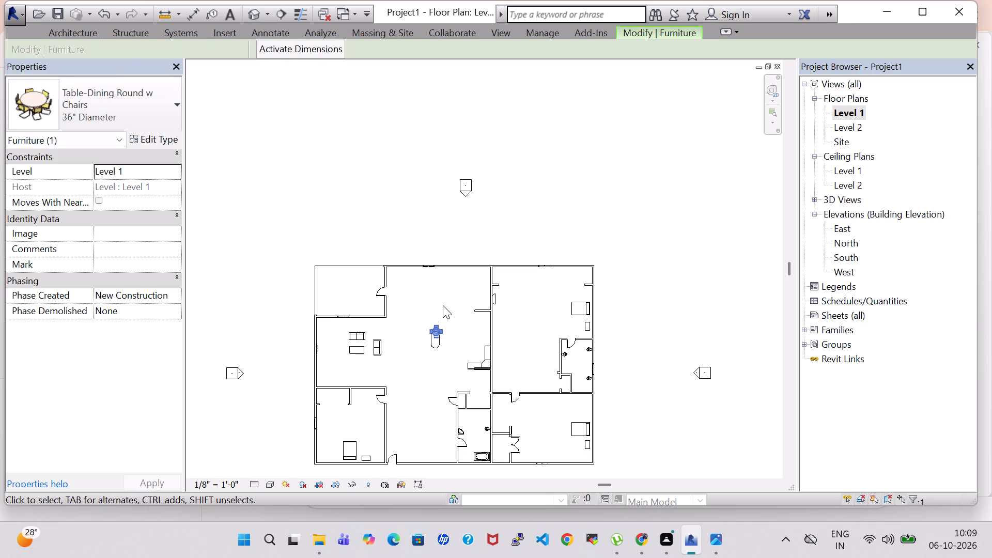
key(Up)
key(Up)
key(Up)
key(Up)
key(Up)
key(Up)
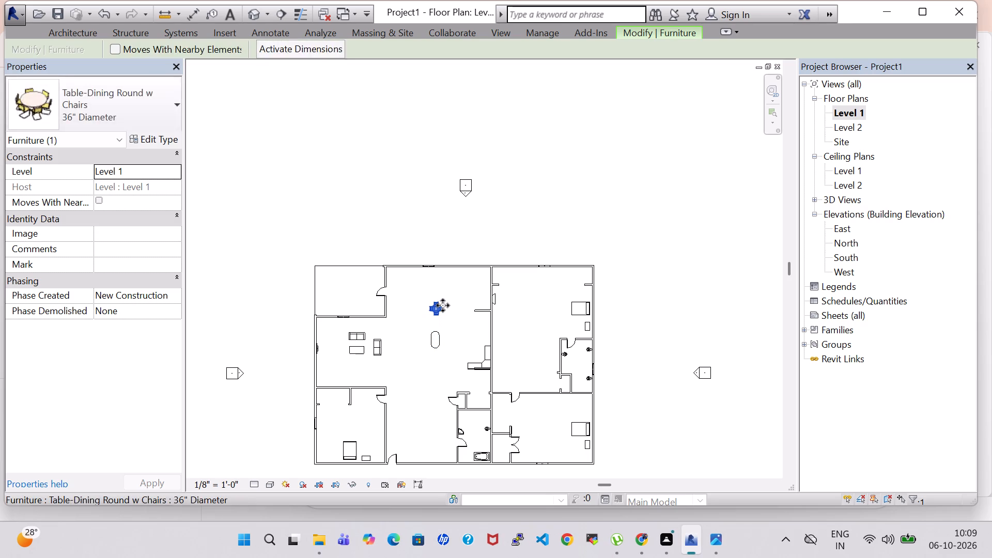
key(Up)
key(Up)
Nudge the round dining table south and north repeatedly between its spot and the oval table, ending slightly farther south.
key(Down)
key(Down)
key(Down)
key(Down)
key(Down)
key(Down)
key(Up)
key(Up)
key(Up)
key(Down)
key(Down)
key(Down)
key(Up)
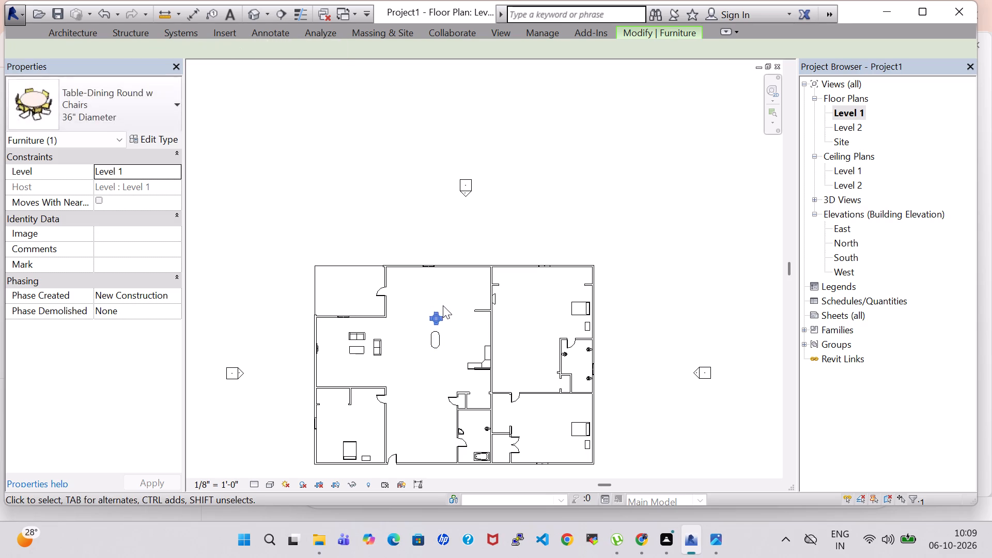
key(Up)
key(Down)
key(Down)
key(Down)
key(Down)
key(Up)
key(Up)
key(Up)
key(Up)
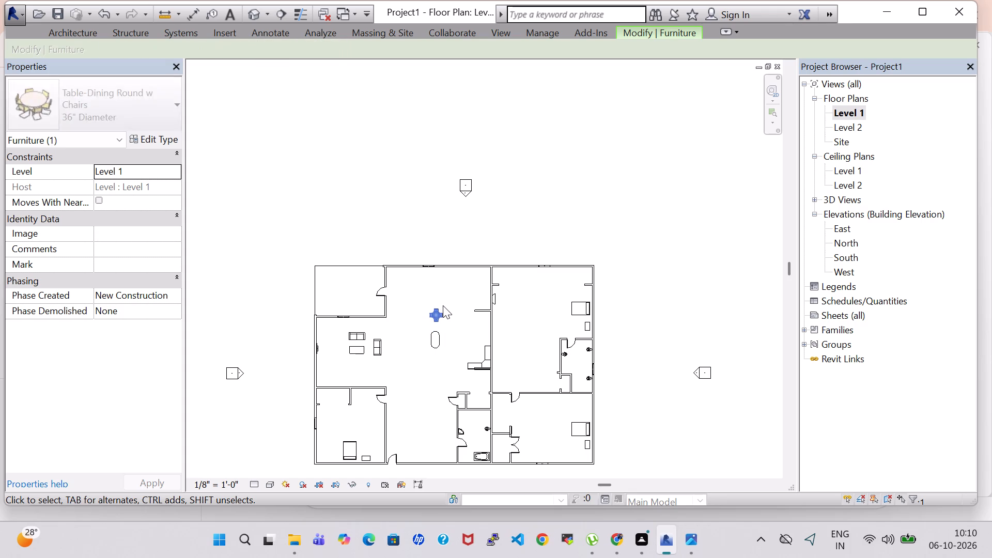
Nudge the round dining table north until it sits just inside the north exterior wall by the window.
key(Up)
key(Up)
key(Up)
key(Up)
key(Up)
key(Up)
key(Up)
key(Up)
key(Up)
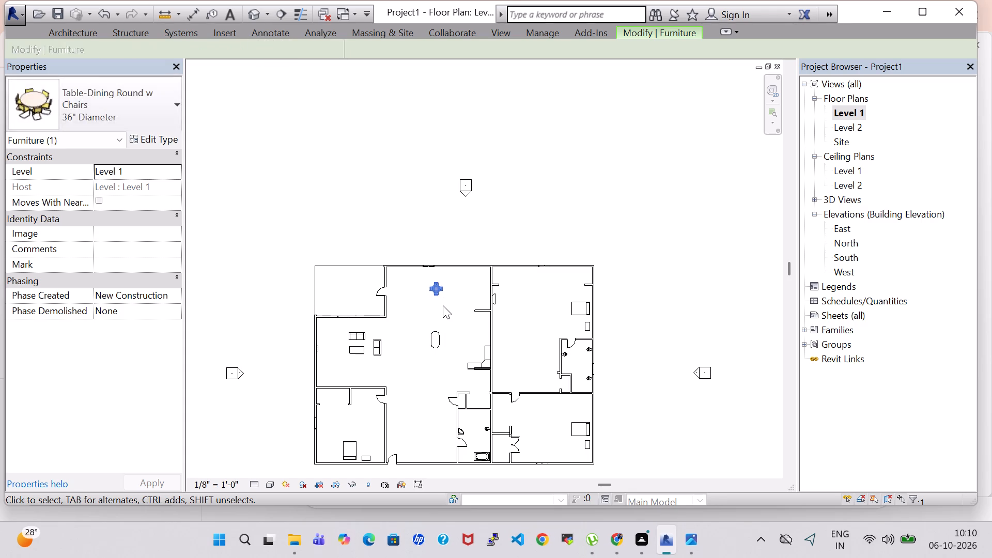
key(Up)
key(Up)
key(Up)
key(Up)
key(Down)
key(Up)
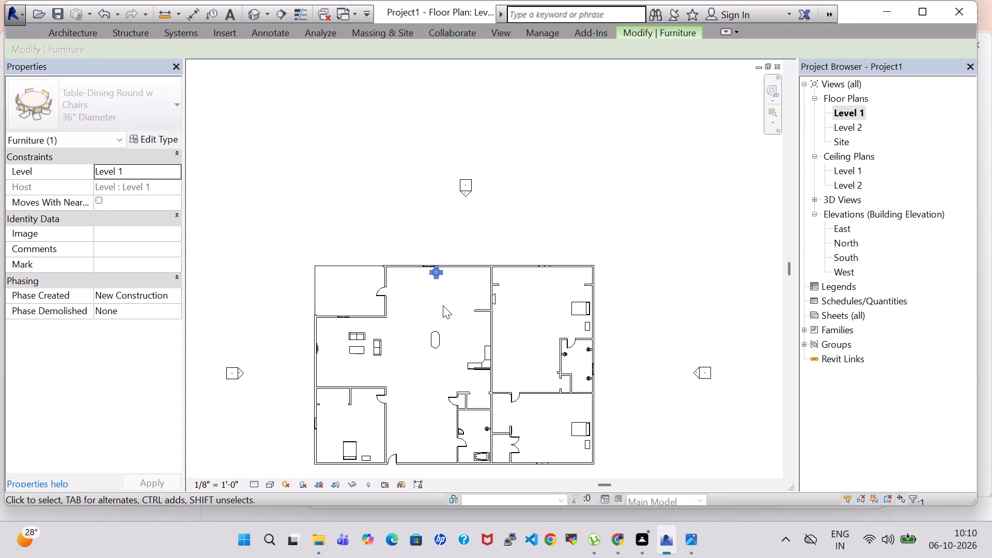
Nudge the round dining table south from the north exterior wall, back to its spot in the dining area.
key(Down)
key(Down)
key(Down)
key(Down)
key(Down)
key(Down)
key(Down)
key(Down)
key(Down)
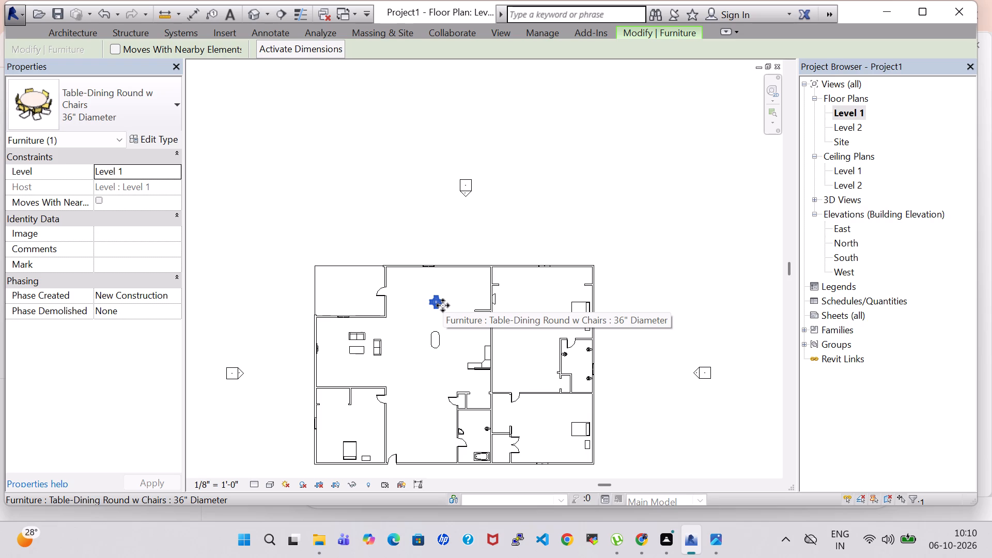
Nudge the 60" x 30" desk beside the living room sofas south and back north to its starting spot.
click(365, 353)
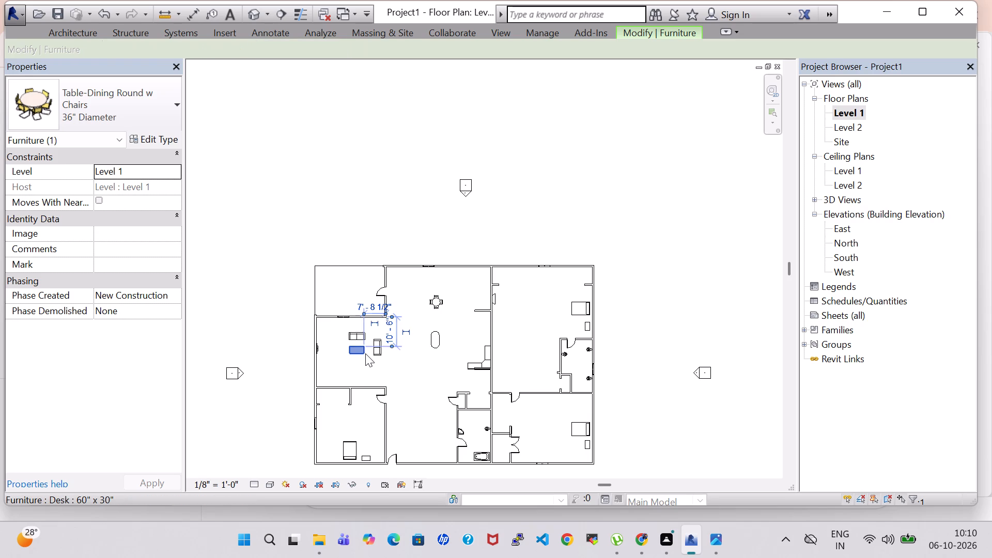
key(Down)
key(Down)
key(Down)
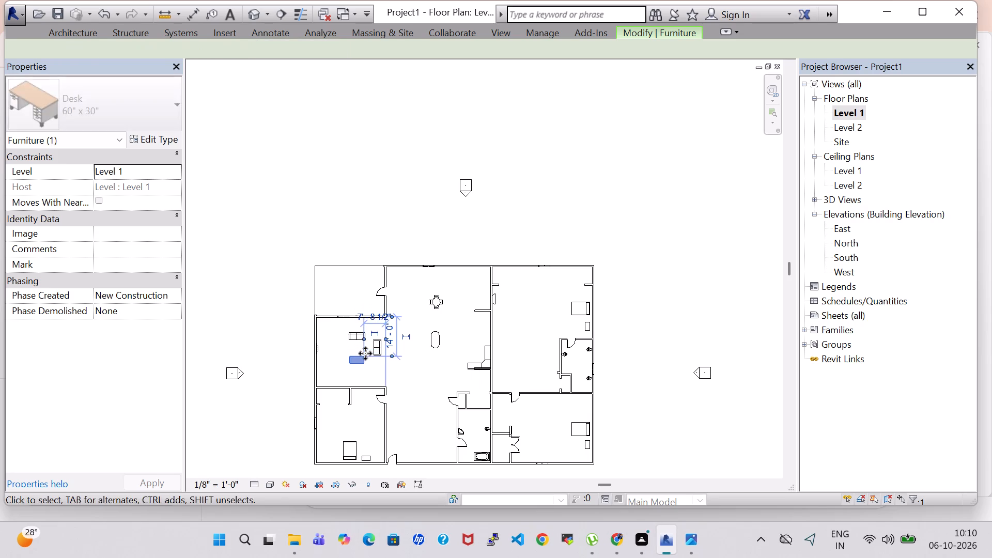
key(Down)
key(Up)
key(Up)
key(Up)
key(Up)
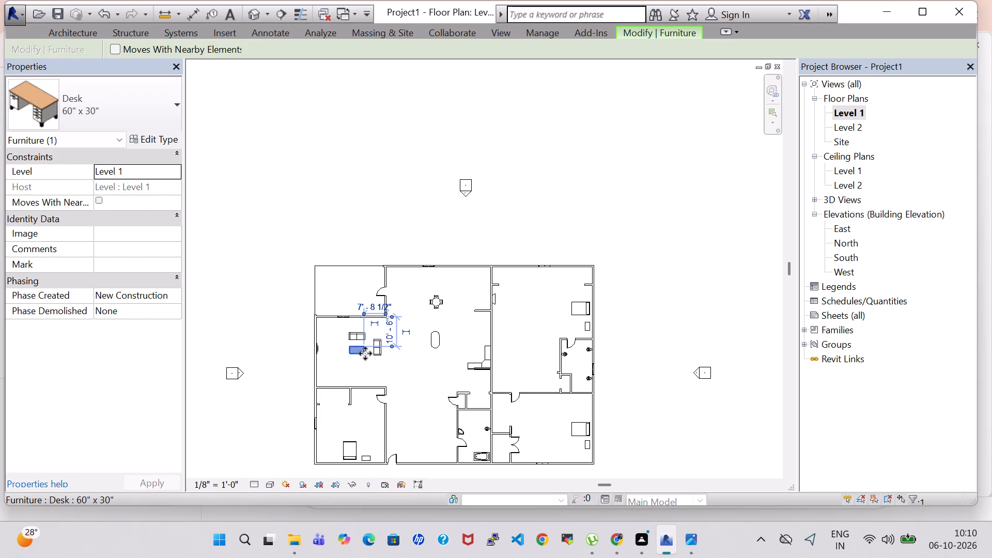
Nudge the desk north toward the sofa, ending about 9'-4" from the living room's north wall.
key(Up)
key(Down)
key(Up)
key(Down)
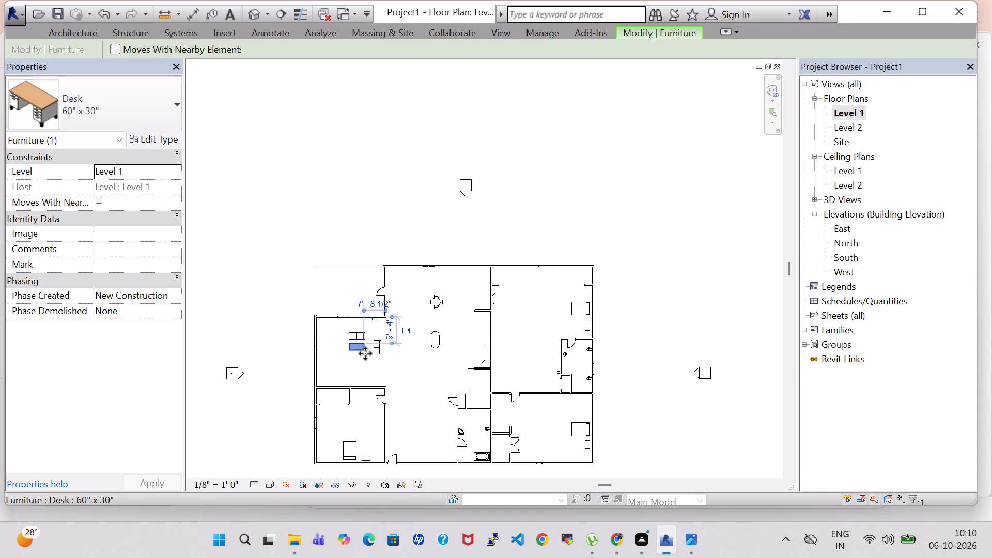
key(Up)
key(Down)
key(Up)
key(Down)
key(Up)
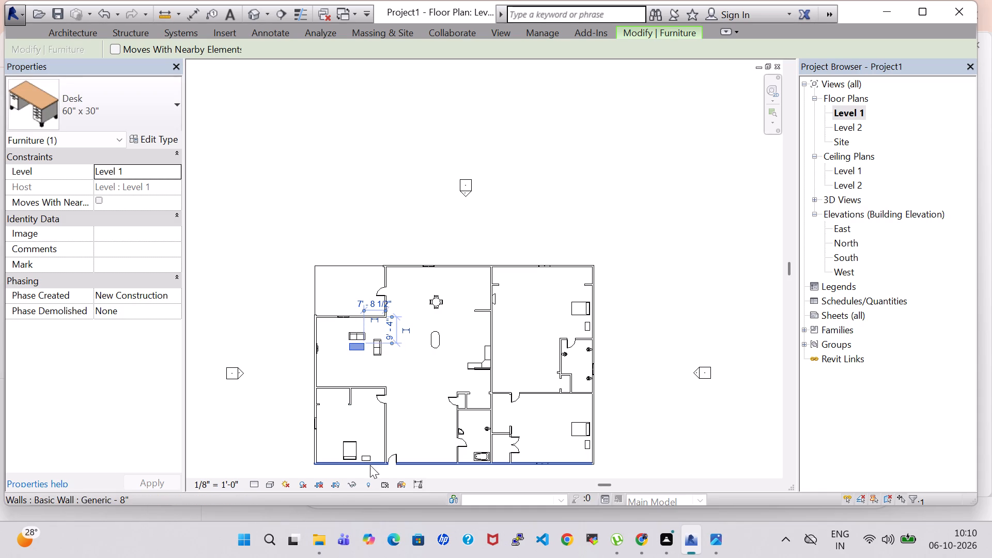
Inspect the storage pedestals beside the beds in the southwest and northeast bedrooms.
scroll(368, 457, up, 6)
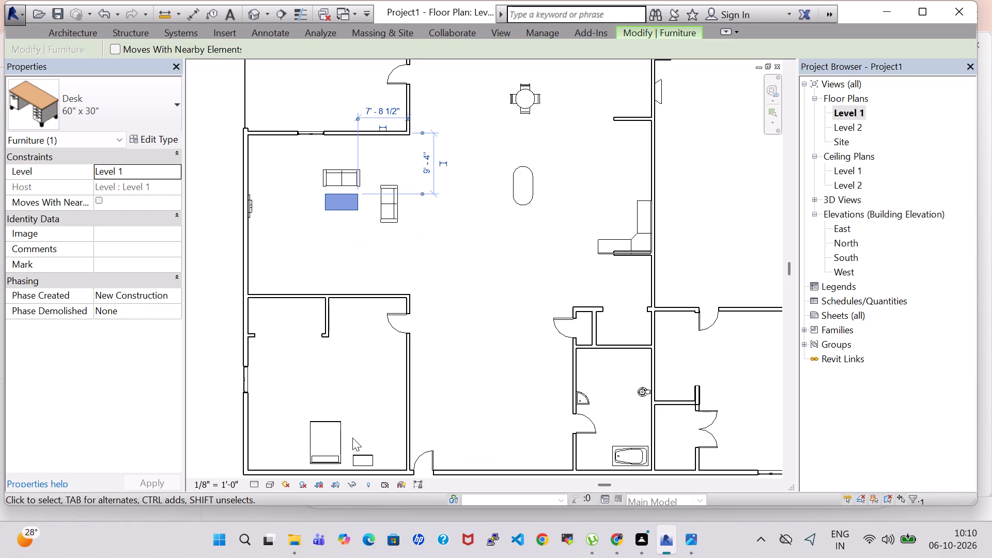
click(368, 440)
click(366, 458)
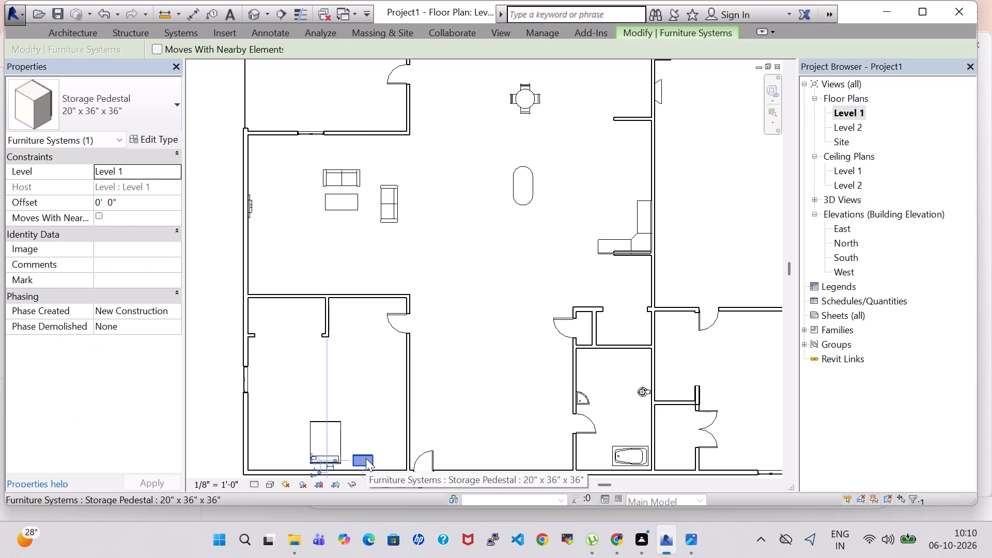
scroll(366, 458, down, 3)
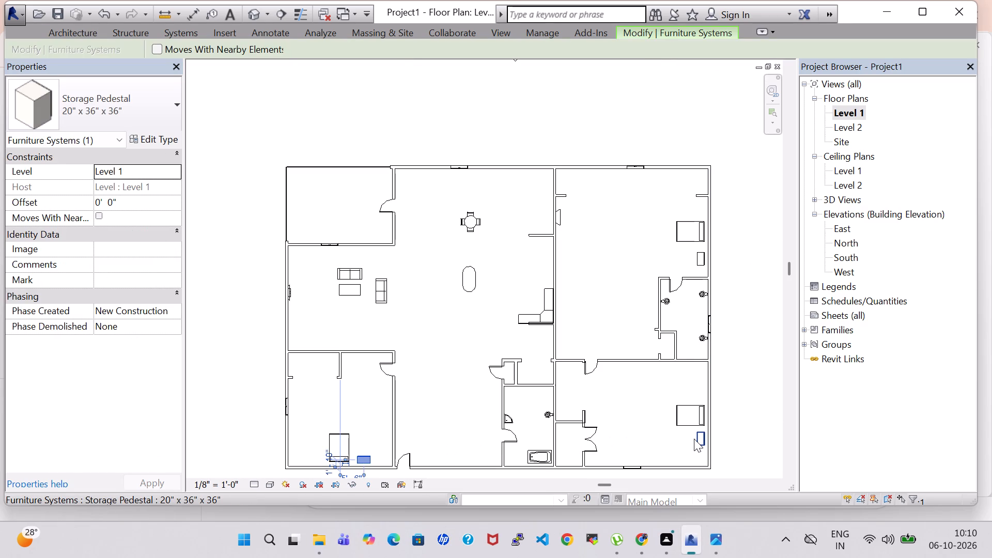
click(705, 257)
click(700, 257)
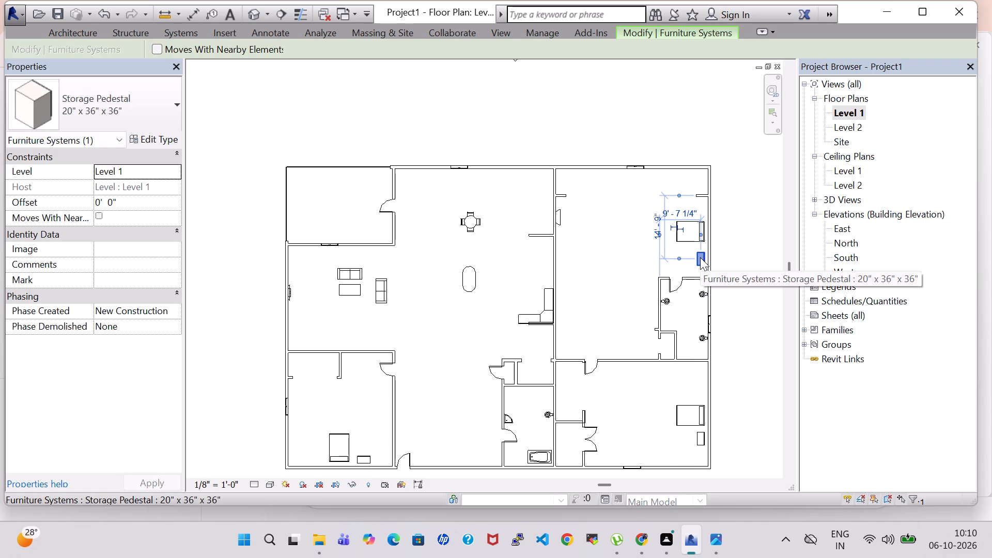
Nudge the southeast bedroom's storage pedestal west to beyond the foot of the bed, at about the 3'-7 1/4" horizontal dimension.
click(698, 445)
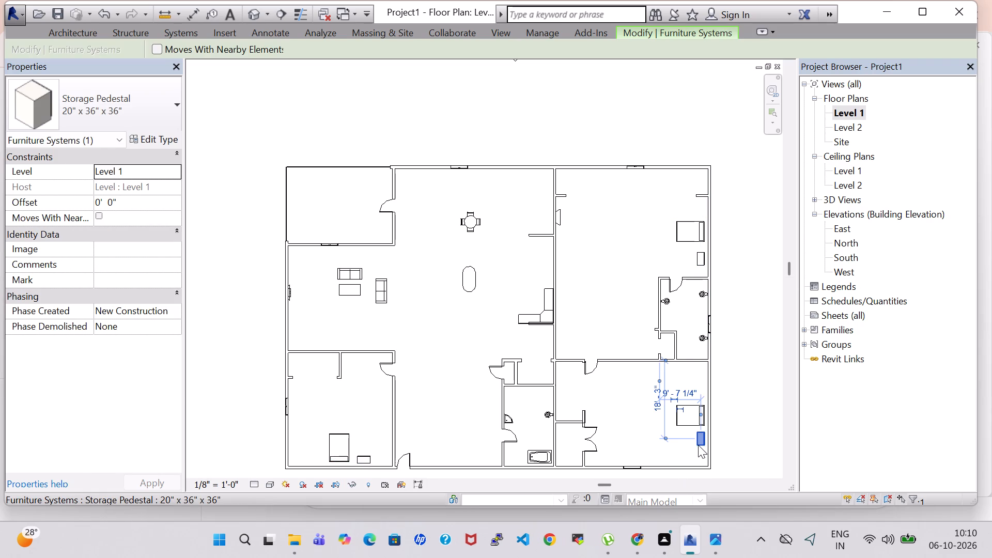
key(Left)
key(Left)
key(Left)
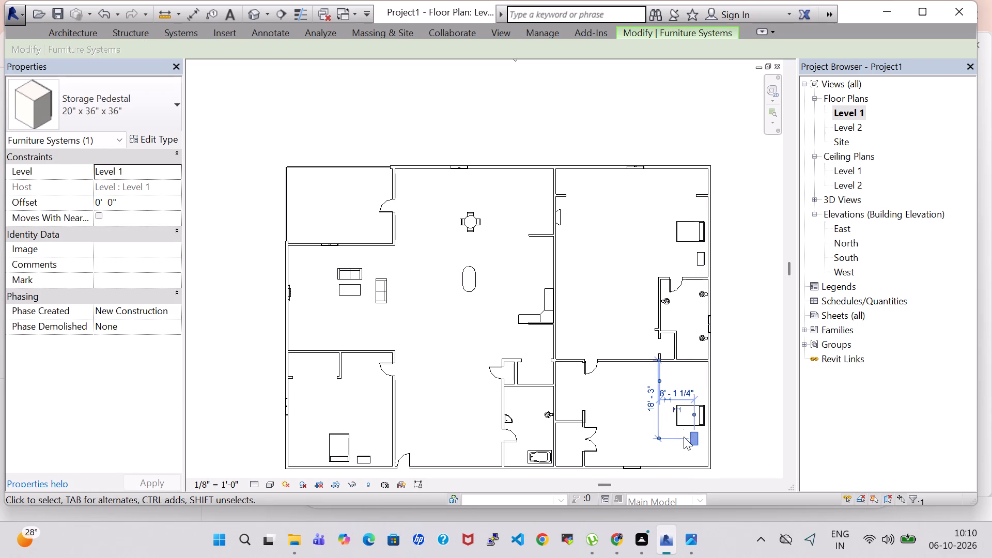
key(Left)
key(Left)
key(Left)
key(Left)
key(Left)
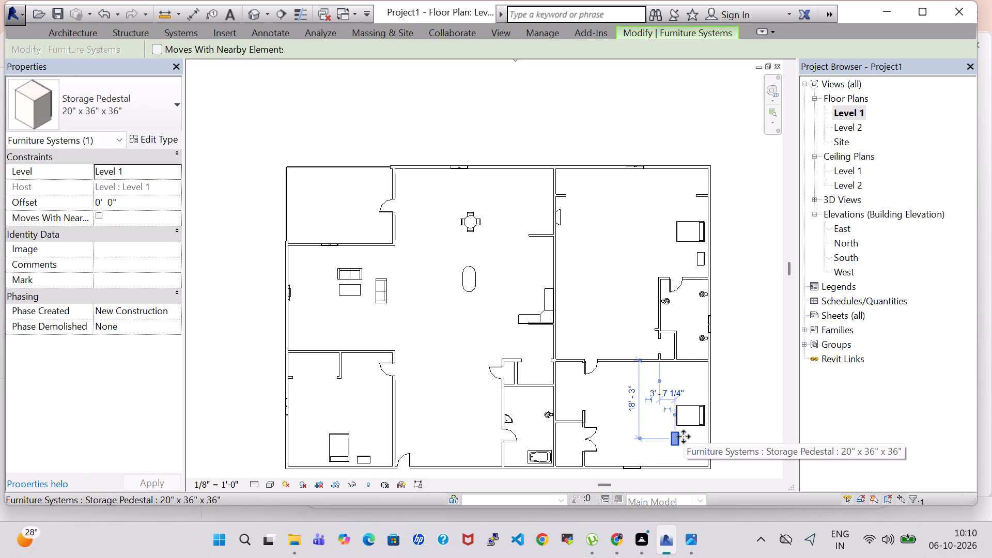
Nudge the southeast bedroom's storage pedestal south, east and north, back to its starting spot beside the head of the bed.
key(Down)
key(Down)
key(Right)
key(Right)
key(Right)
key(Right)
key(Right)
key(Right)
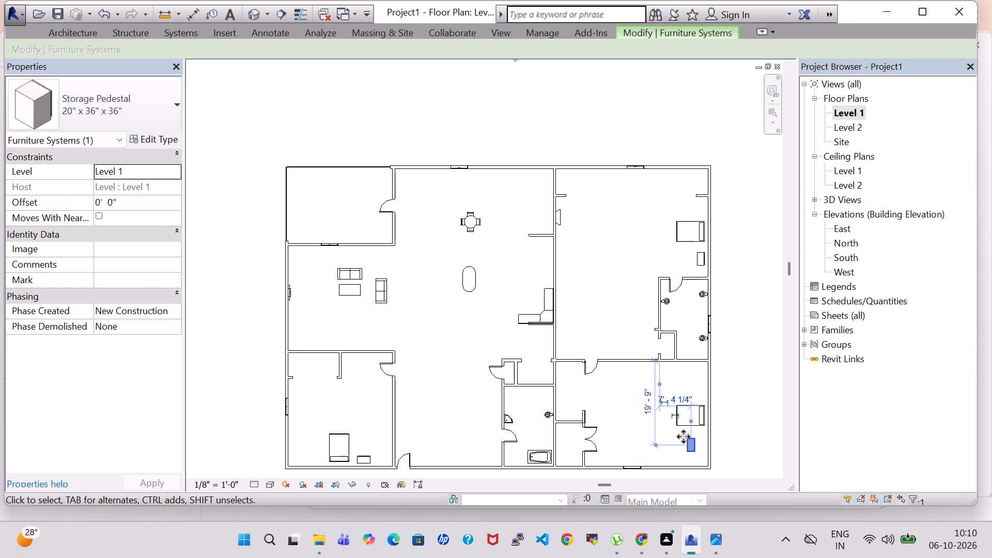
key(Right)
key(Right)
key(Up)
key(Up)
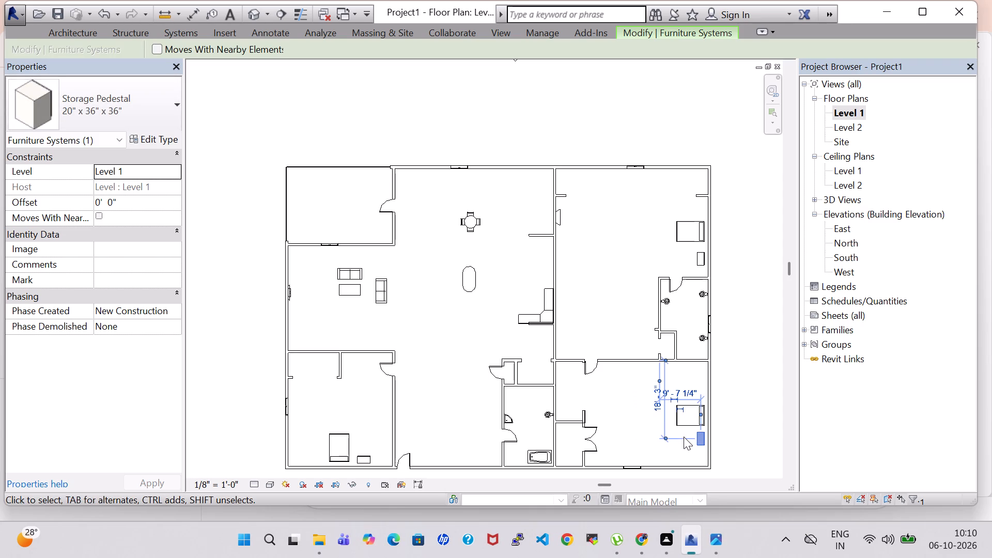
Nudge the southeast bedroom's storage pedestal south and north, ending closer to the bed, about 17'-6" from the bedroom's north wall.
key(Down)
key(Up)
key(Down)
key(Up)
key(Down)
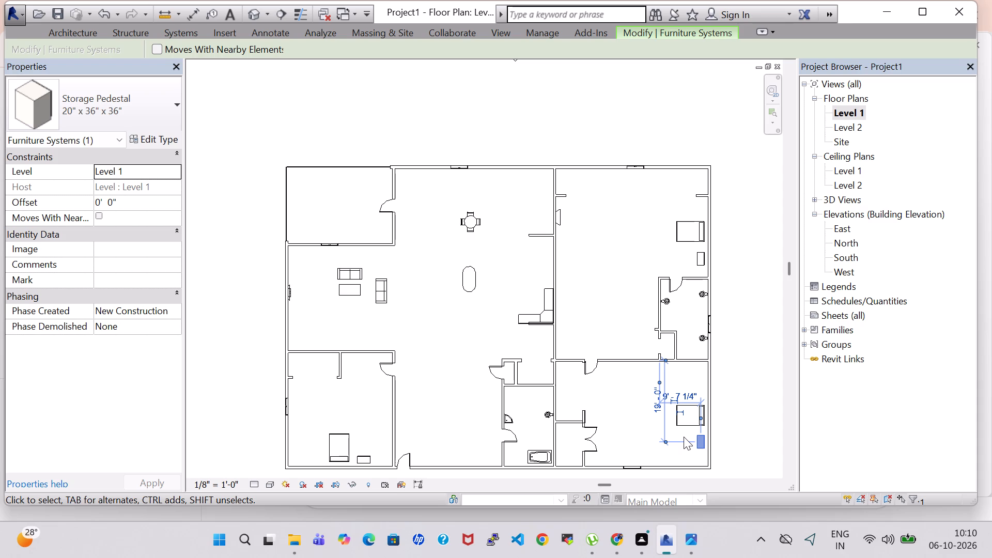
key(Up)
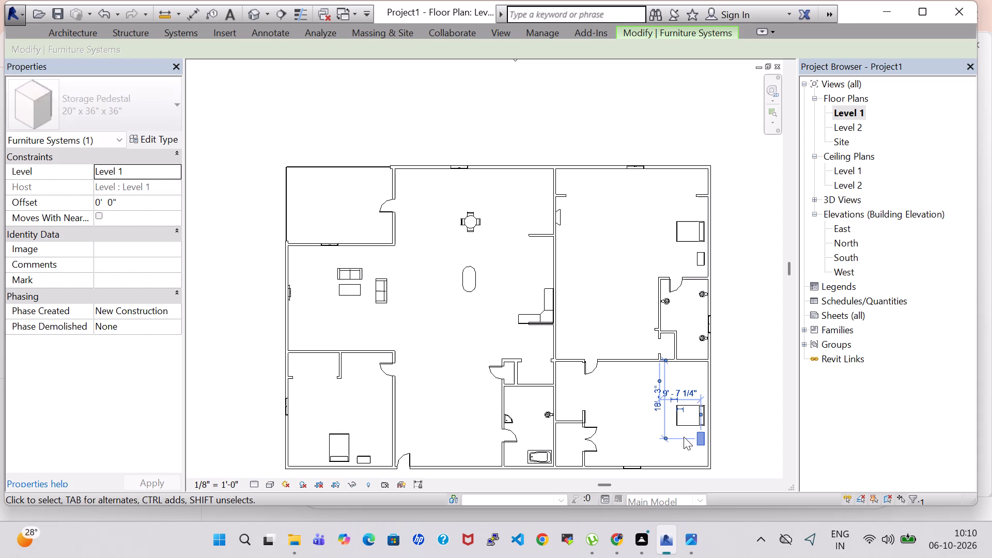
key(Down)
key(Up)
key(Down)
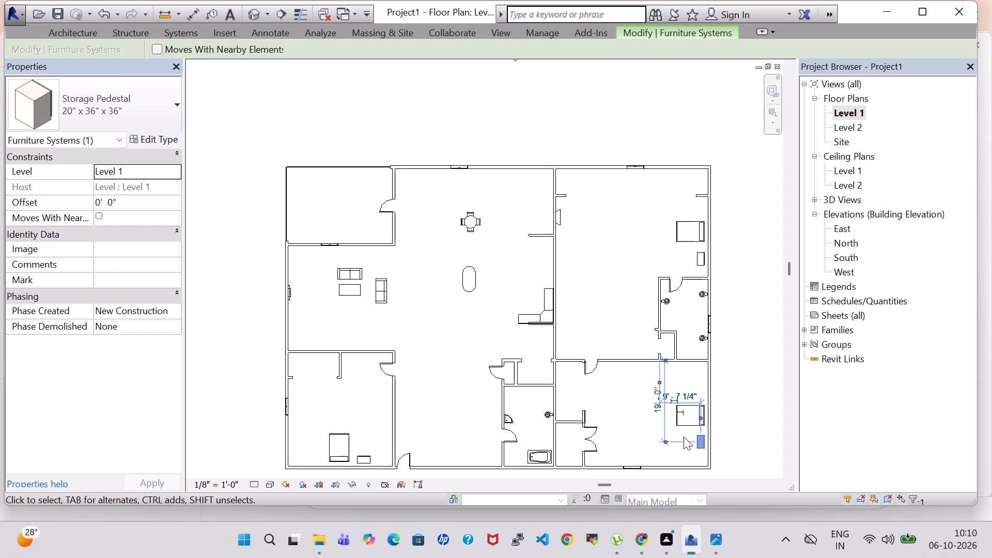
key(Down)
key(Down)
key(Up)
key(Up)
key(Up)
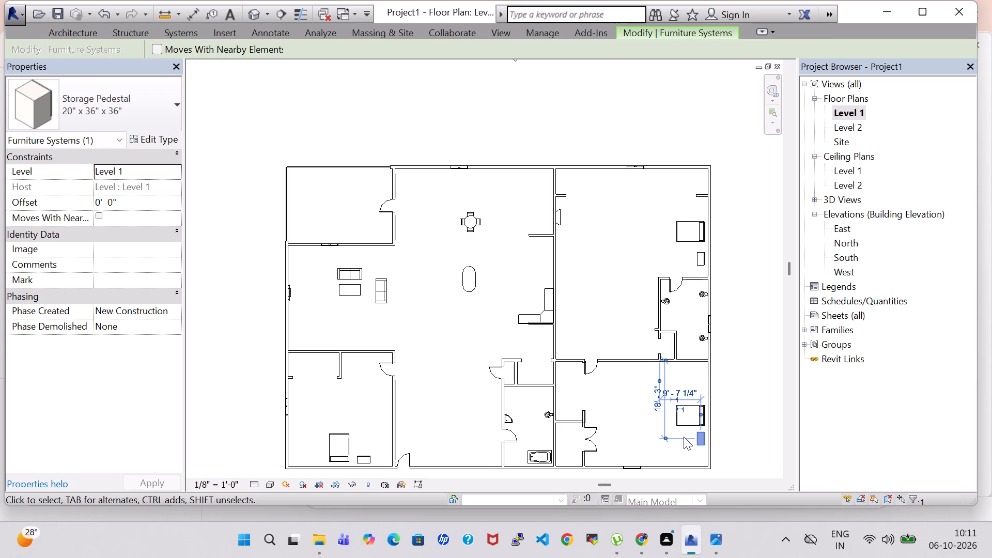
key(Up)
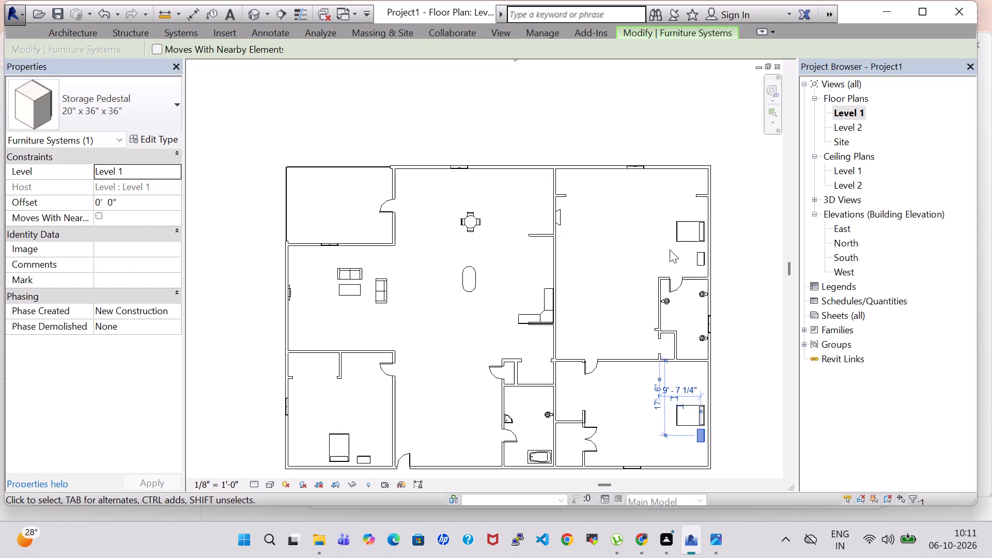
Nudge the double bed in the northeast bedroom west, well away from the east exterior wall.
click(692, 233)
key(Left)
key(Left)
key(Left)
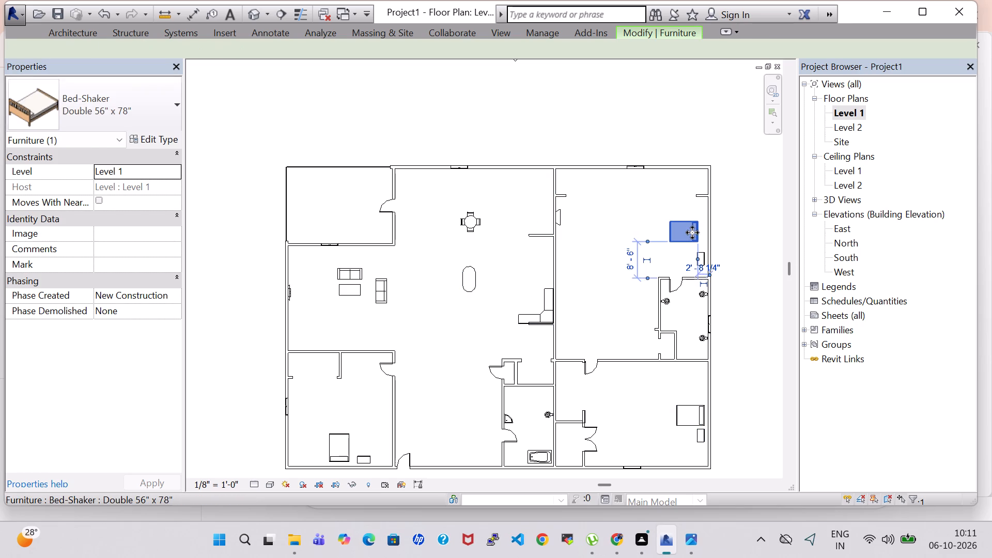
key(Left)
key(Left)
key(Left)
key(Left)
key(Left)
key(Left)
Nudge the northeast bedroom's double bed back east to about 1'-2 1/4" from the east exterior wall.
key(Right)
key(Right)
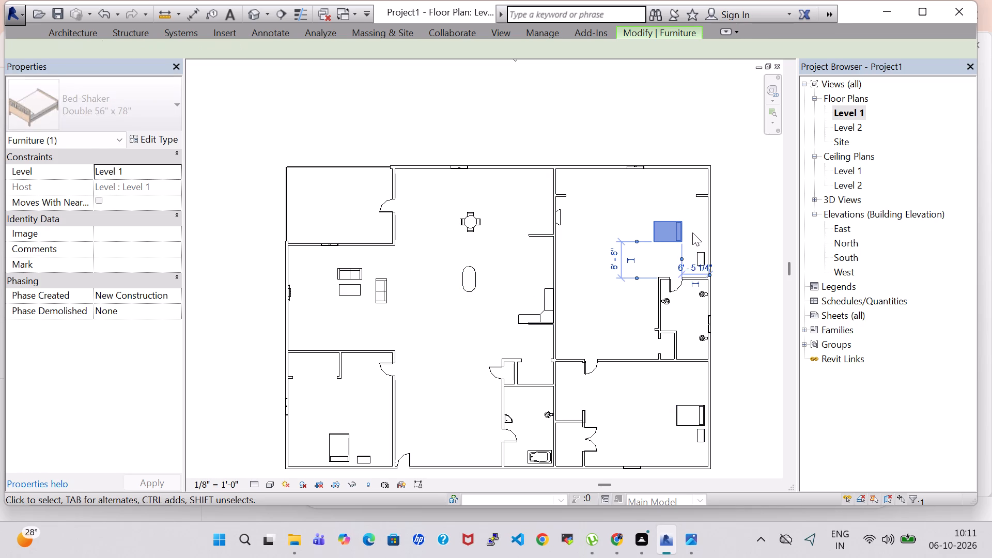
key(Right)
key(Right)
key(Right)
key(Right)
key(Right)
key(Right)
key(Right)
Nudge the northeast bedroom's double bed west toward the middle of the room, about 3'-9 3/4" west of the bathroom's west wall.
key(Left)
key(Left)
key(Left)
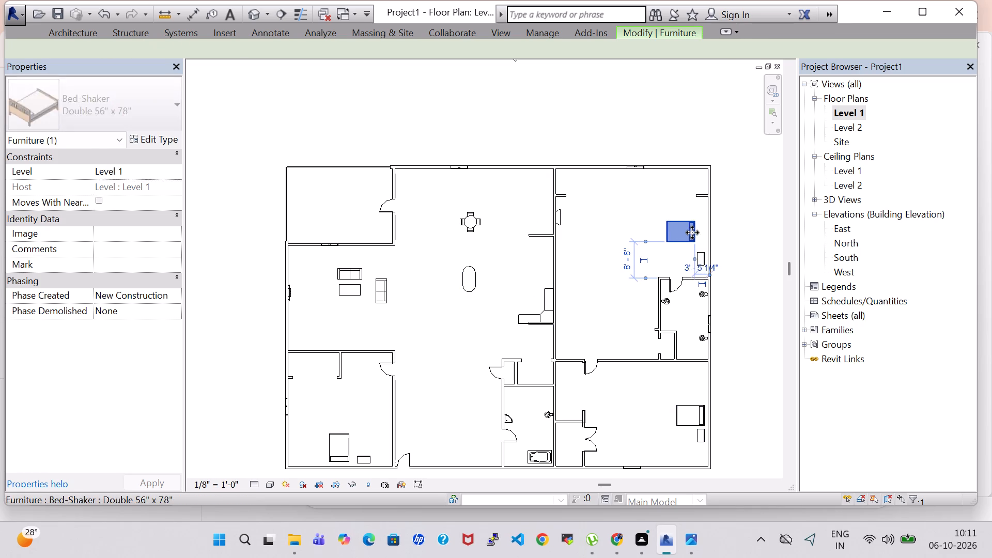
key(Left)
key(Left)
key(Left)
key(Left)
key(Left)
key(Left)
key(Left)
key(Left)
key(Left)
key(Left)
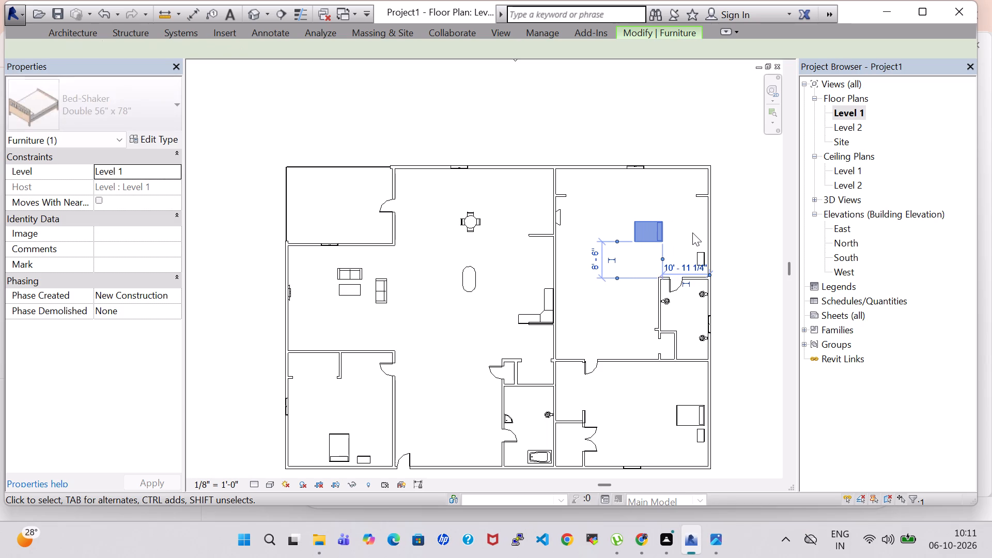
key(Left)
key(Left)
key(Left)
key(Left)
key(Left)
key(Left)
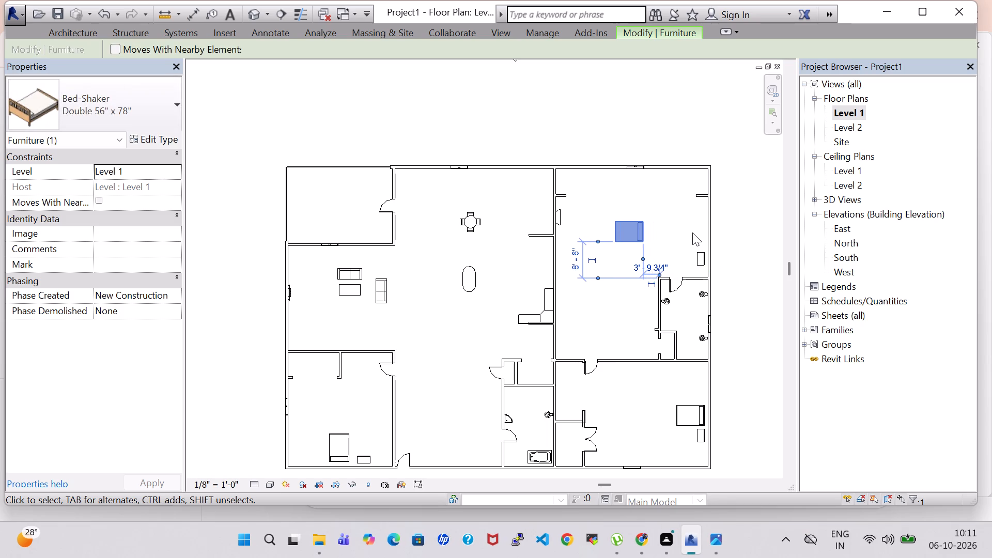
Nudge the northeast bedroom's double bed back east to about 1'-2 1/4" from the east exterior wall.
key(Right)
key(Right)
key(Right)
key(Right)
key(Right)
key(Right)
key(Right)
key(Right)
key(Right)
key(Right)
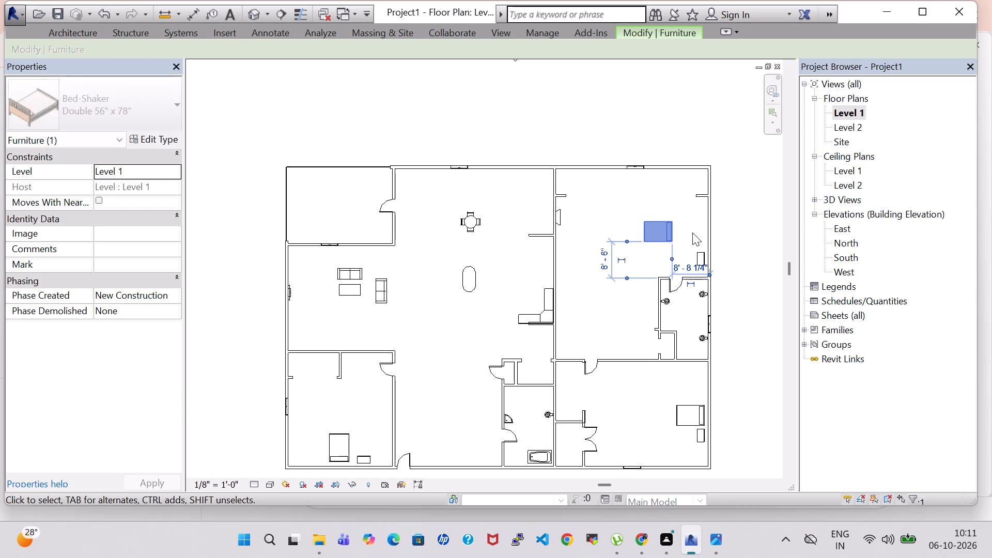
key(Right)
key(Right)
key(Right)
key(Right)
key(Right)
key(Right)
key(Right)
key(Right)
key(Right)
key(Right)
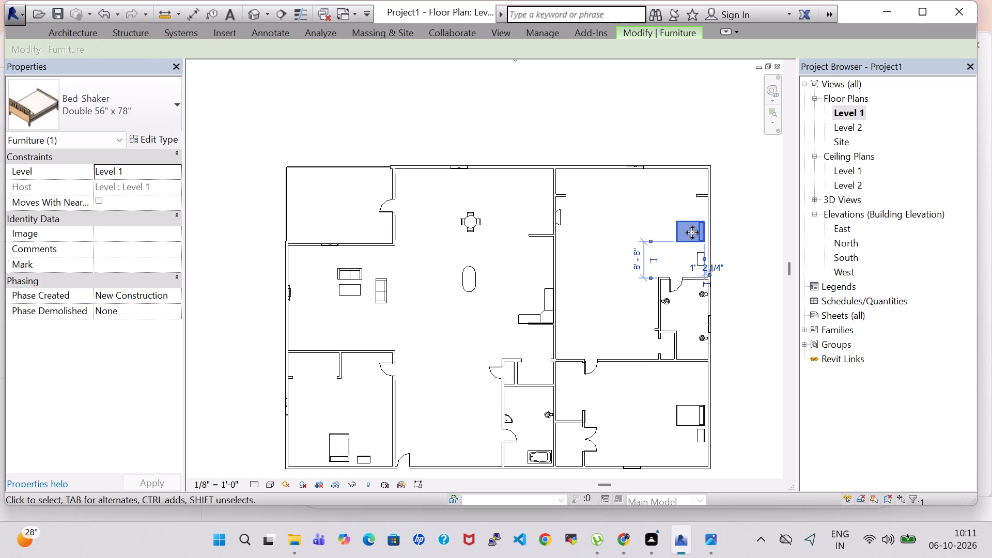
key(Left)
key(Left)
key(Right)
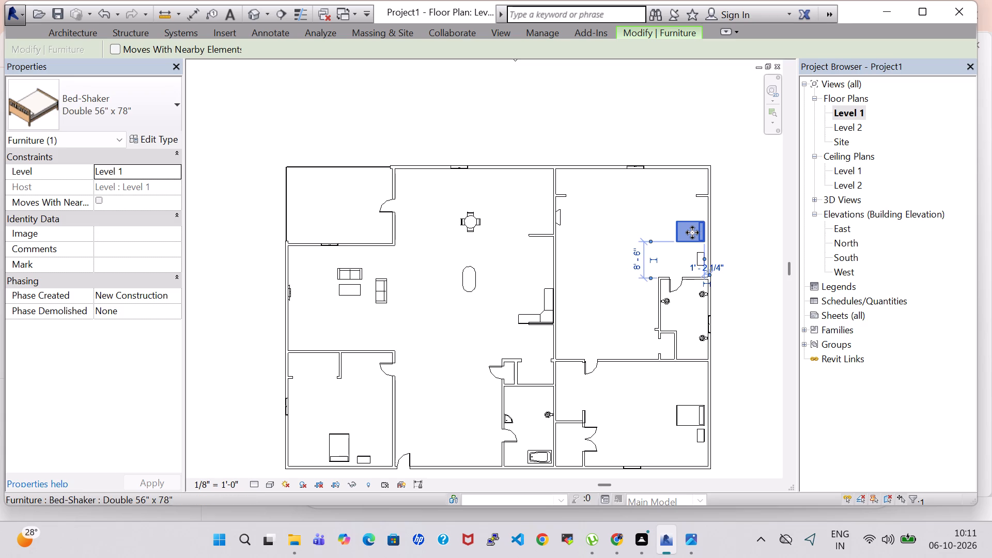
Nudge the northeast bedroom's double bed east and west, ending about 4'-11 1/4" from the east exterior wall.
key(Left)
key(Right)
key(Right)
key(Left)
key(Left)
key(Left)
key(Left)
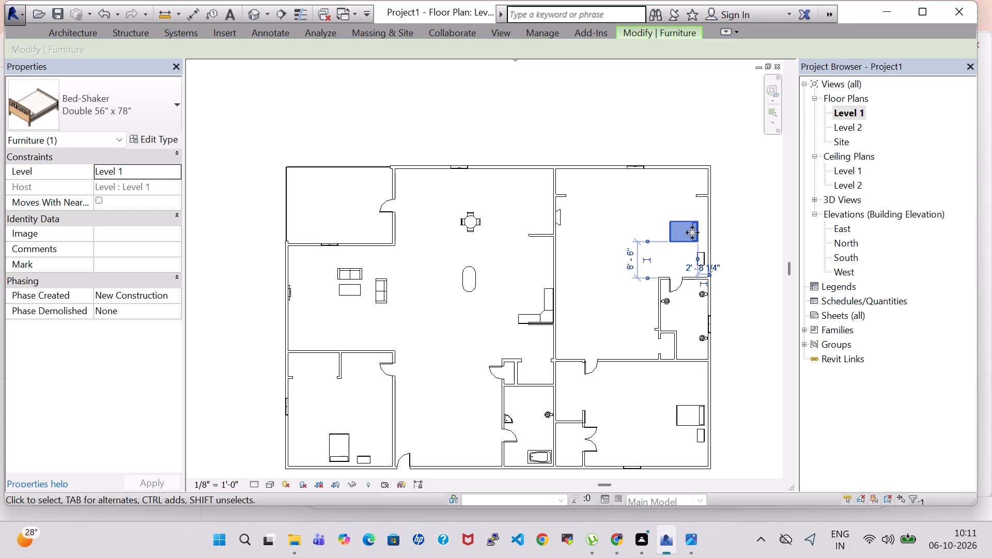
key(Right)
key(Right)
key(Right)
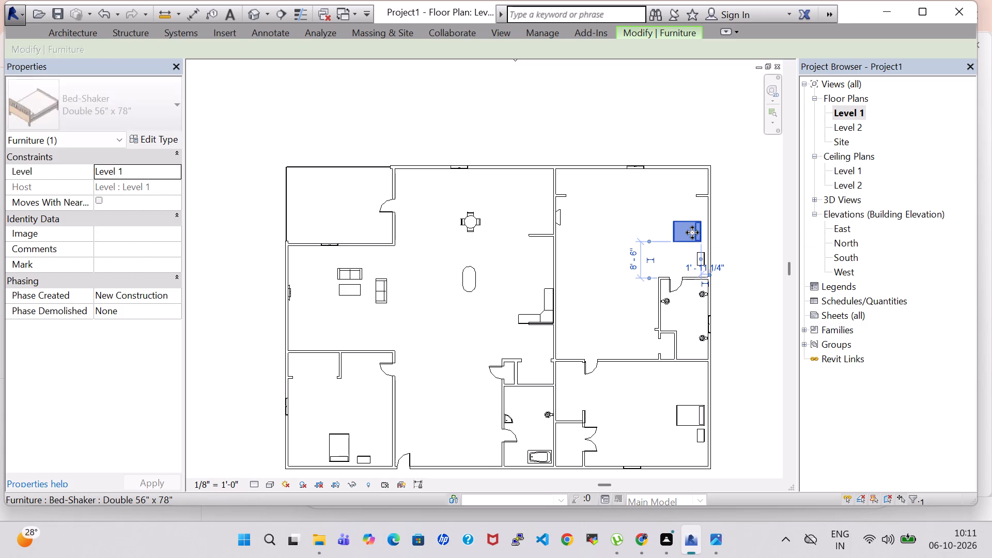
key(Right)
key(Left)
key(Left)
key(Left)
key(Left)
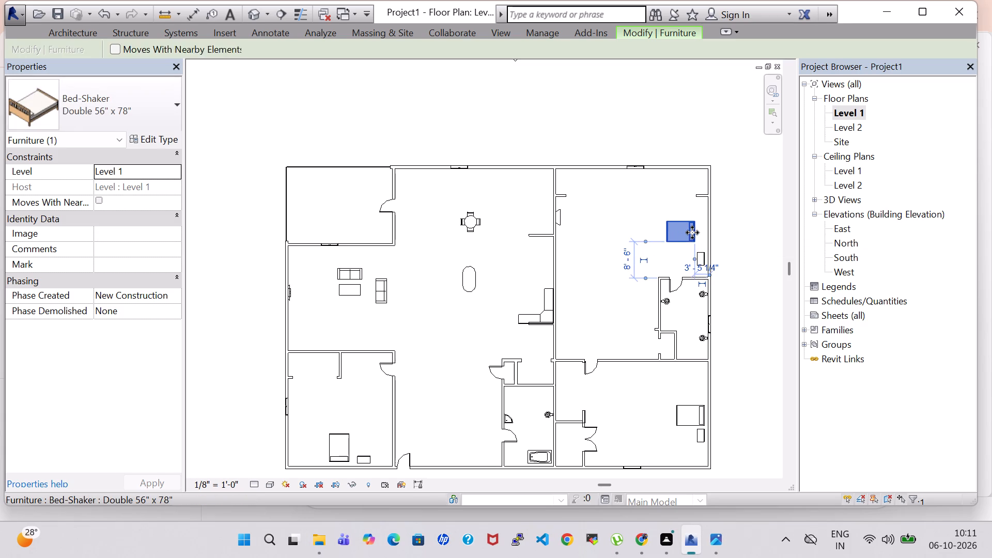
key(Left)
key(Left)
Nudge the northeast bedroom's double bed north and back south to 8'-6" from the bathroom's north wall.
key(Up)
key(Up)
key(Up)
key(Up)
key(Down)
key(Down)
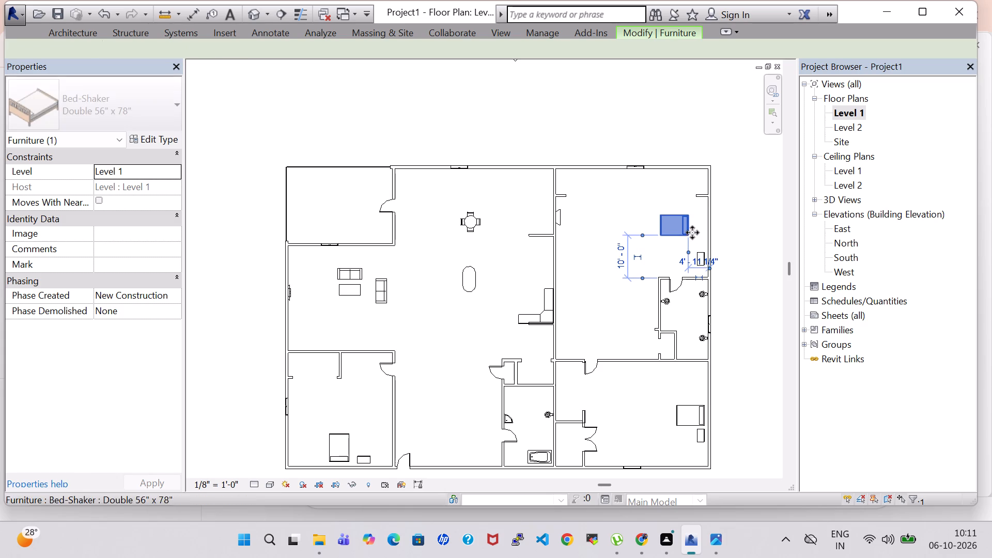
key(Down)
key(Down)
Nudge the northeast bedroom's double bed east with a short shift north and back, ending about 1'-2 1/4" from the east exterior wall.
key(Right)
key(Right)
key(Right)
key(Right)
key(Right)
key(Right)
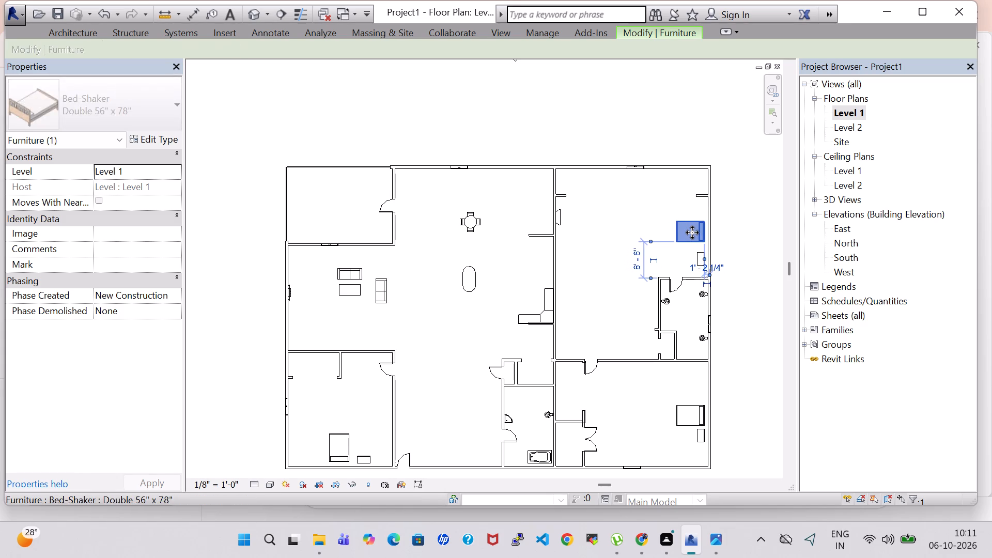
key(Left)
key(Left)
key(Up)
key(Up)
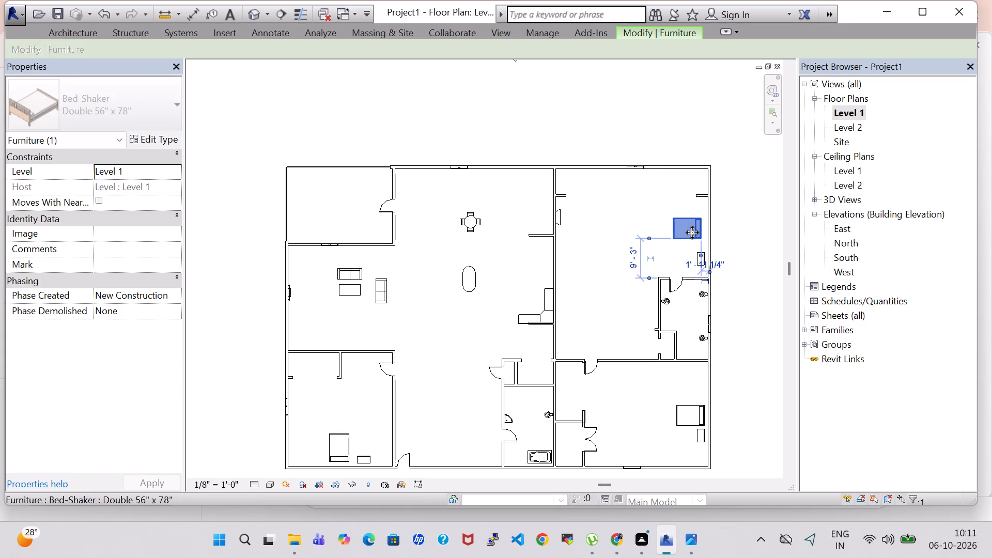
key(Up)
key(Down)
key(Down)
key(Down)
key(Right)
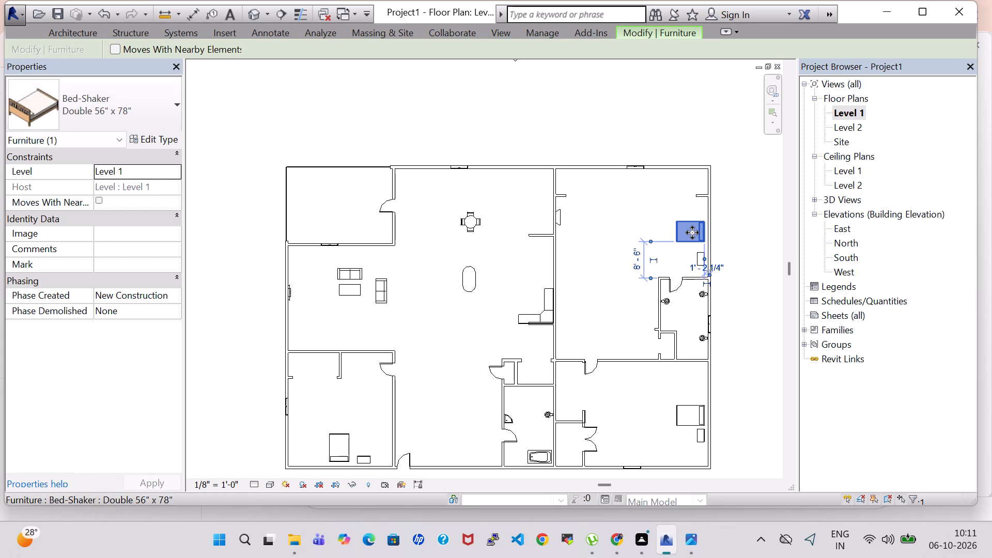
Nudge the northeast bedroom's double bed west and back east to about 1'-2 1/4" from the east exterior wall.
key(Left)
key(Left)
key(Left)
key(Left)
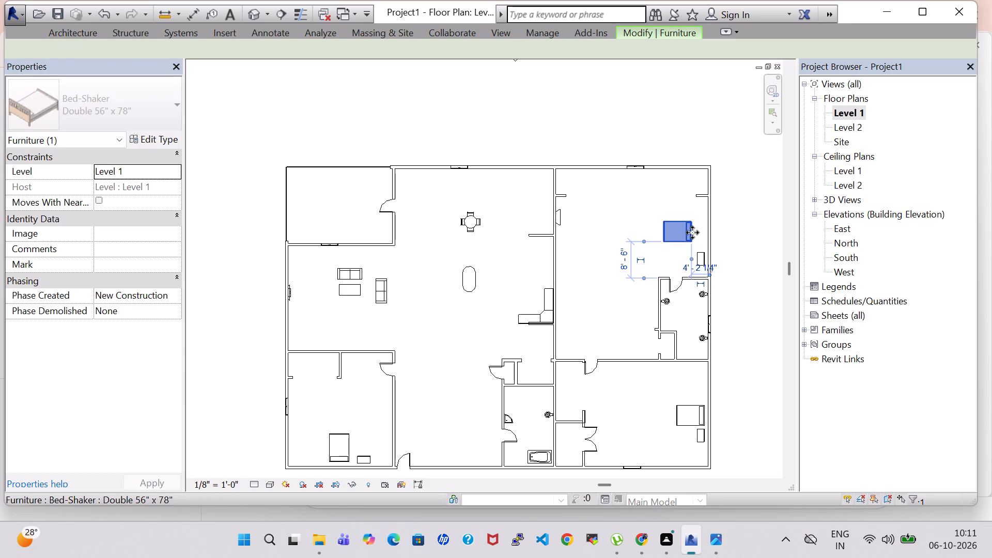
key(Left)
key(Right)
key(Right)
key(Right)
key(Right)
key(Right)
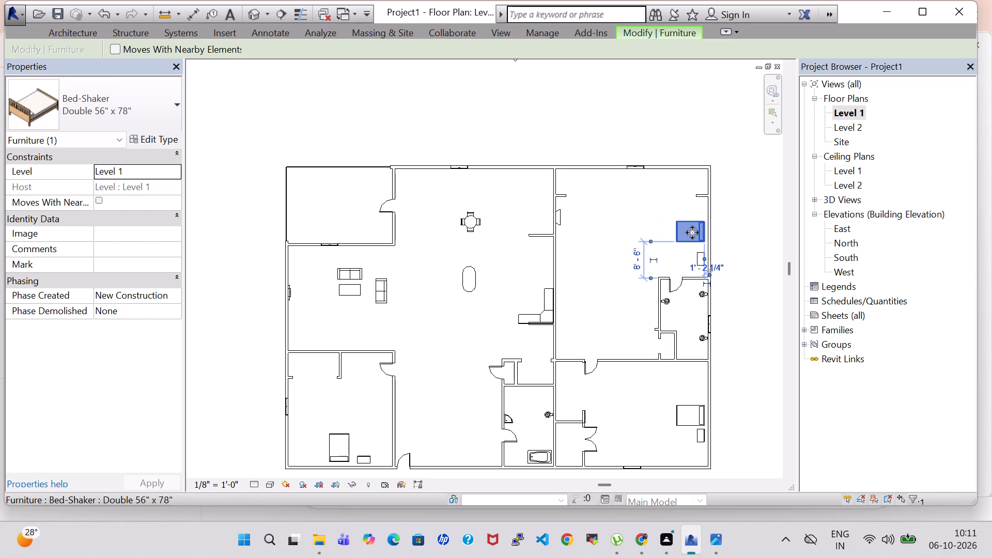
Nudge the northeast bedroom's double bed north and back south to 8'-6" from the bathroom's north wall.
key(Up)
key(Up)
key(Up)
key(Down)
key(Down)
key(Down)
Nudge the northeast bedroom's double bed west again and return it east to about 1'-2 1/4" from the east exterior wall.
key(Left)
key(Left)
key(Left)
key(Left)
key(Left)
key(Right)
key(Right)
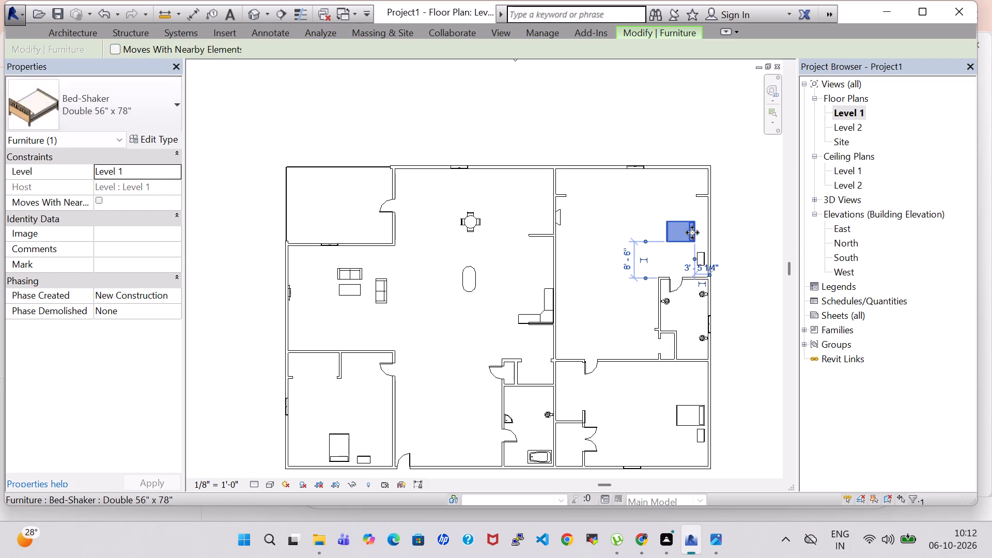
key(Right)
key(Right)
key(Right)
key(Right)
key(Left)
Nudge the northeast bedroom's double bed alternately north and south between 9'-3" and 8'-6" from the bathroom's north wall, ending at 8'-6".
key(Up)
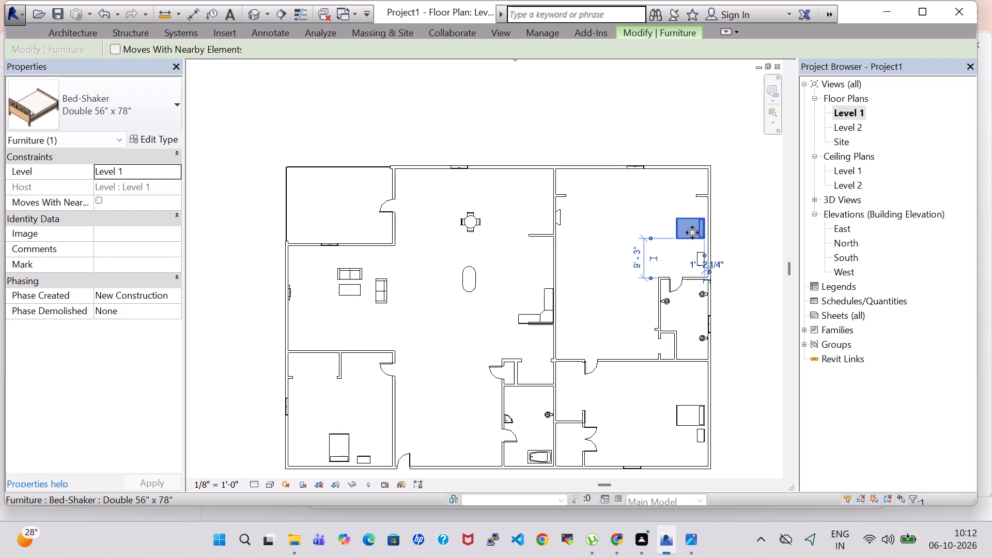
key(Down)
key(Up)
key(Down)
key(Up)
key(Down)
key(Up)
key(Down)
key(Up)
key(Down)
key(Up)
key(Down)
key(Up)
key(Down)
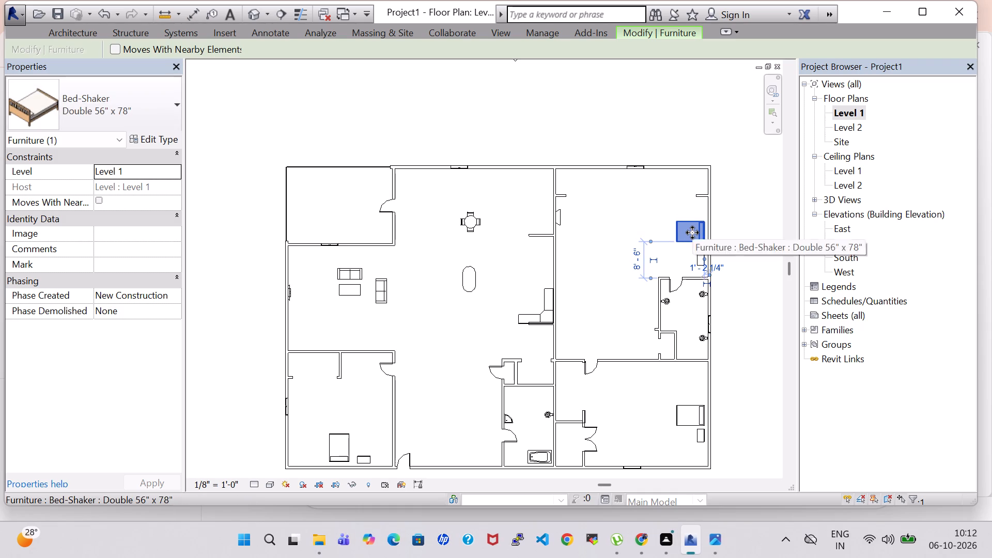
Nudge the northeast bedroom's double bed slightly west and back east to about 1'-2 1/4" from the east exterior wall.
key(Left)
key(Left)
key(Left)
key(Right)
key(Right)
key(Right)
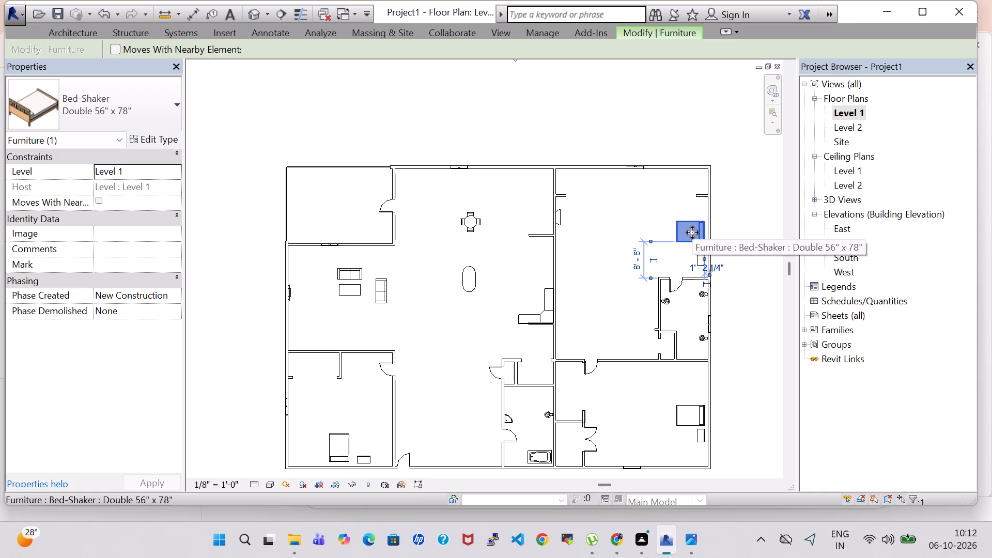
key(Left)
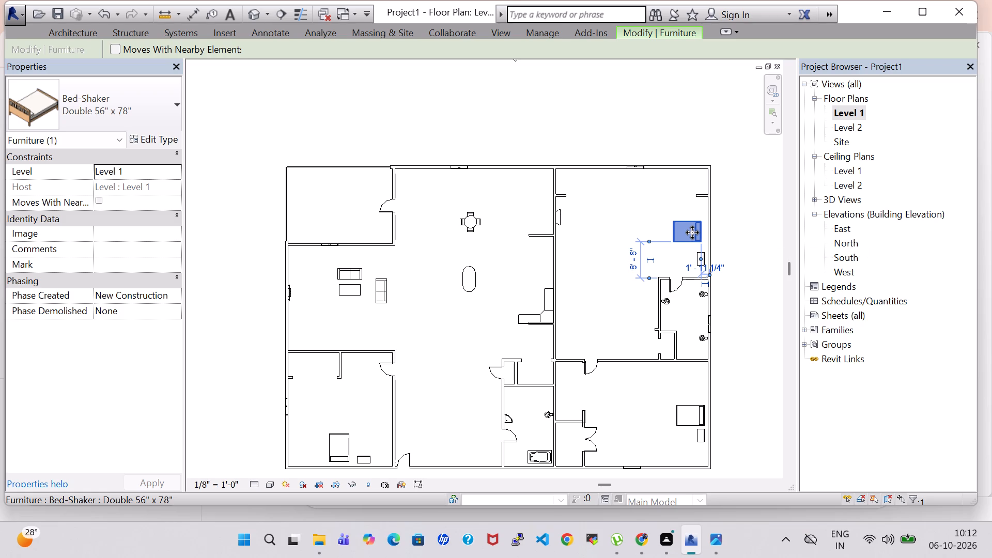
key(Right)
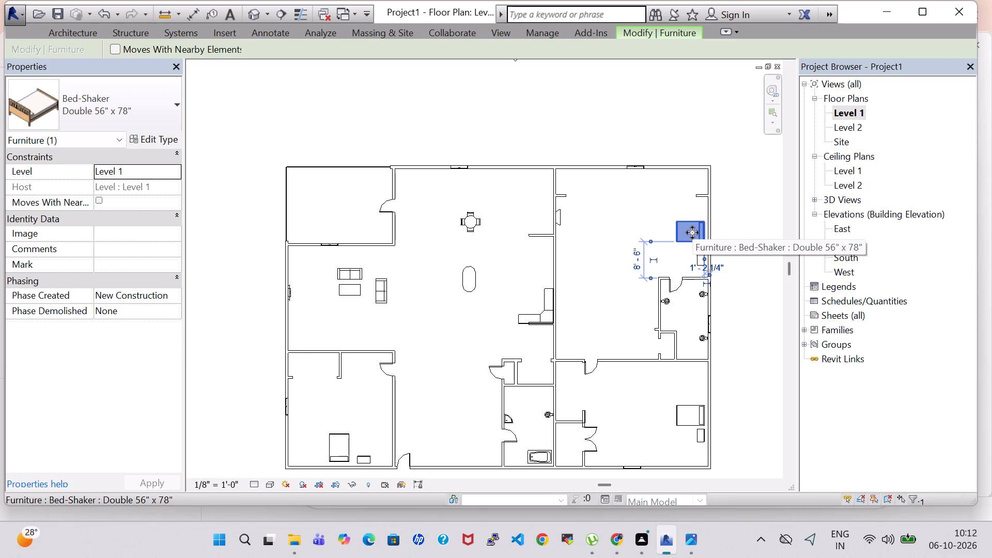
Nudge the northeast bedroom's double bed north and south, ending farther north, at least 10'-0" from the bathroom's north wall.
key(Up)
key(Up)
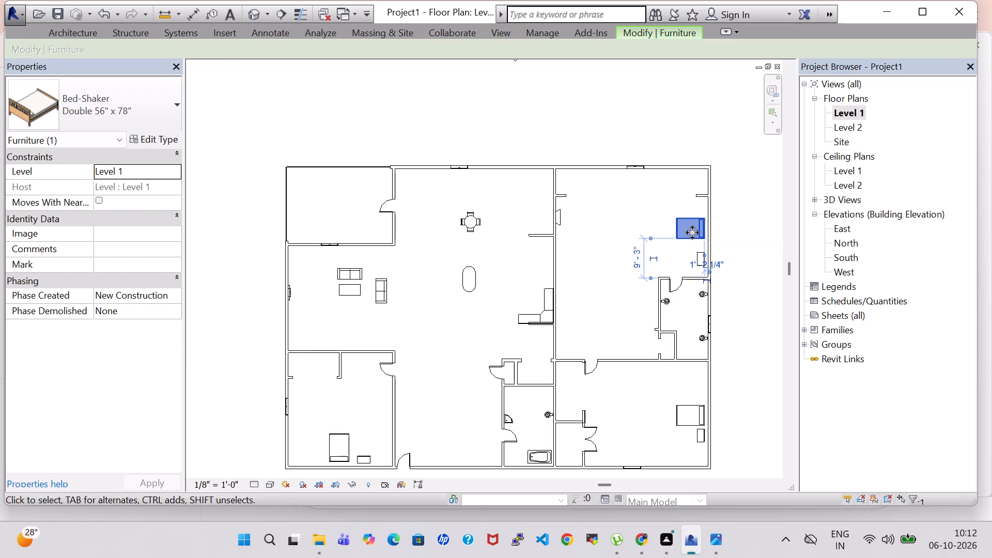
key(Up)
key(Down)
key(Down)
key(Down)
key(Down)
key(Up)
key(Up)
key(Up)
key(Up)
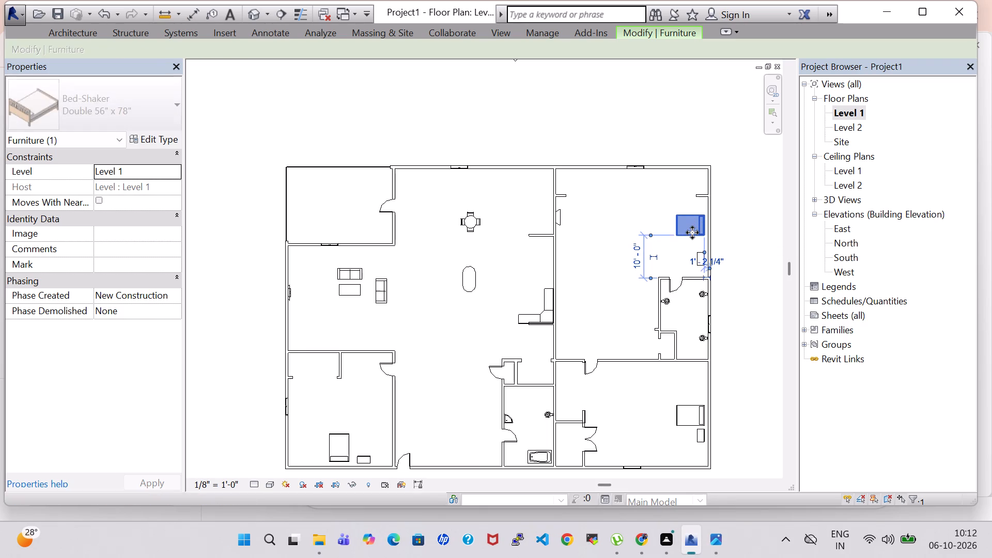
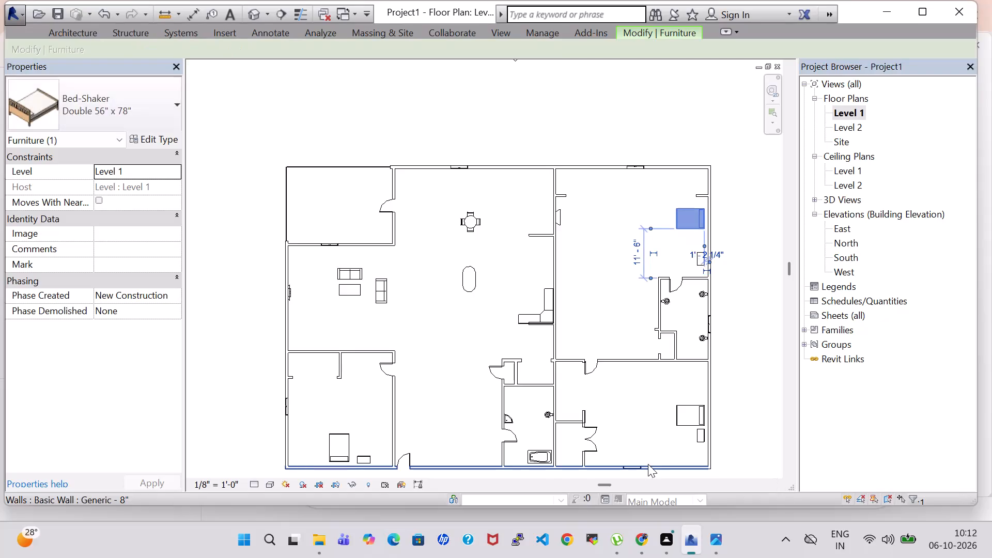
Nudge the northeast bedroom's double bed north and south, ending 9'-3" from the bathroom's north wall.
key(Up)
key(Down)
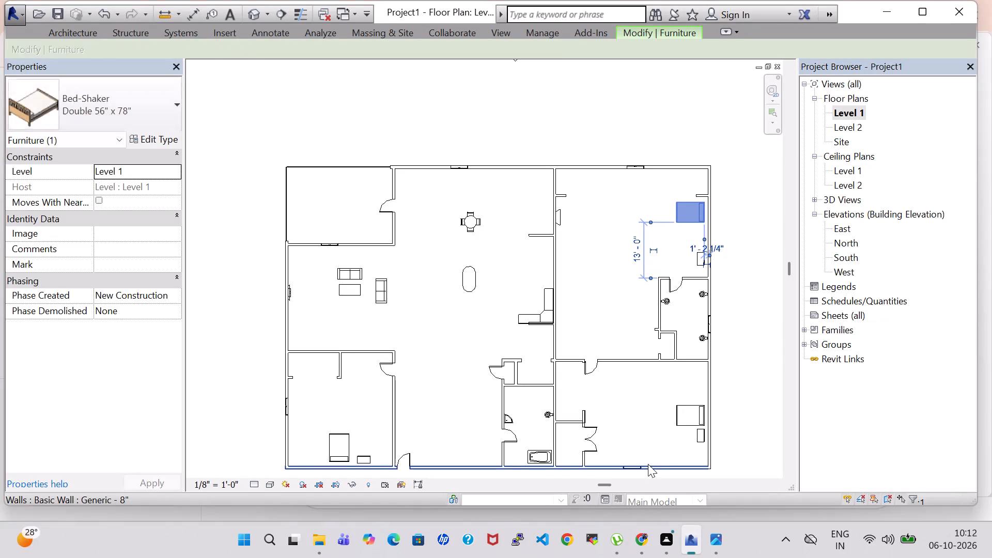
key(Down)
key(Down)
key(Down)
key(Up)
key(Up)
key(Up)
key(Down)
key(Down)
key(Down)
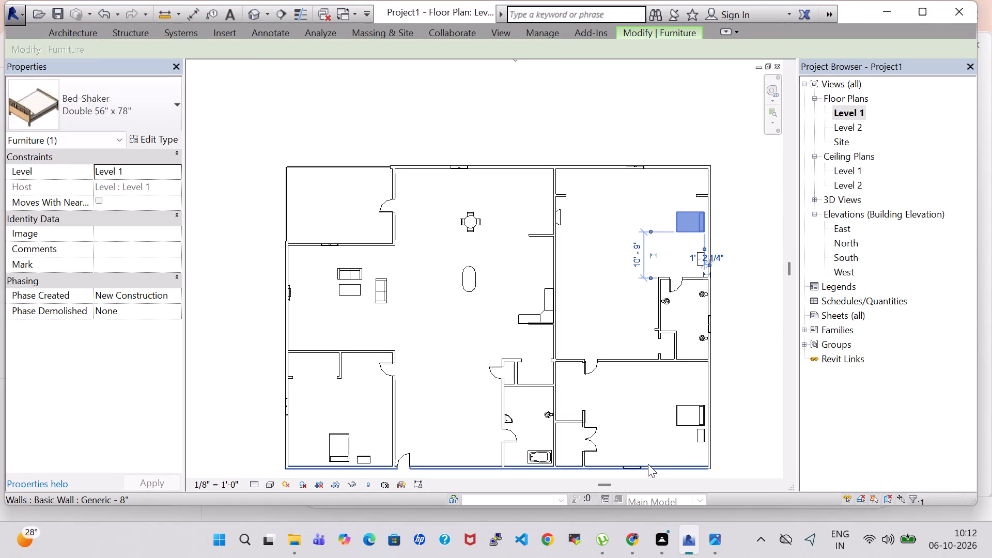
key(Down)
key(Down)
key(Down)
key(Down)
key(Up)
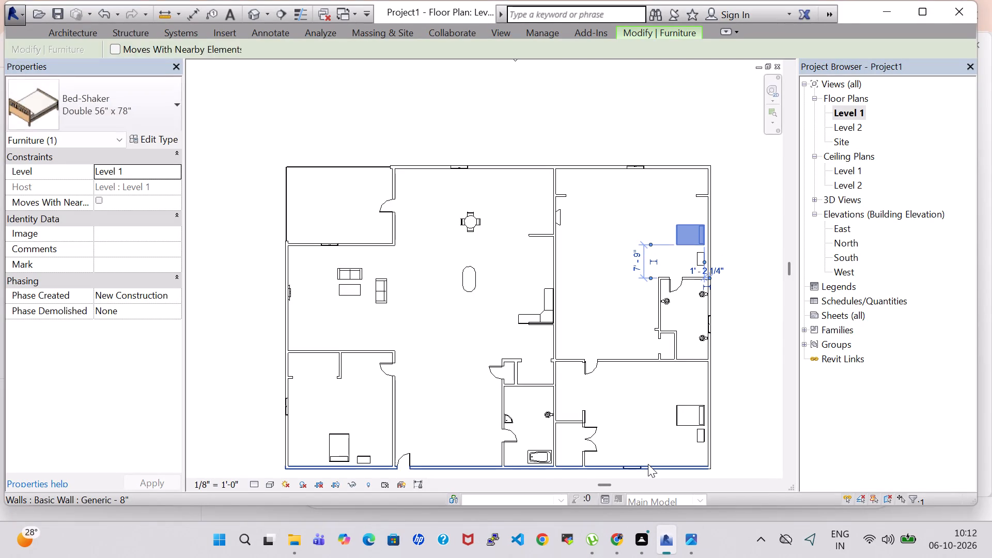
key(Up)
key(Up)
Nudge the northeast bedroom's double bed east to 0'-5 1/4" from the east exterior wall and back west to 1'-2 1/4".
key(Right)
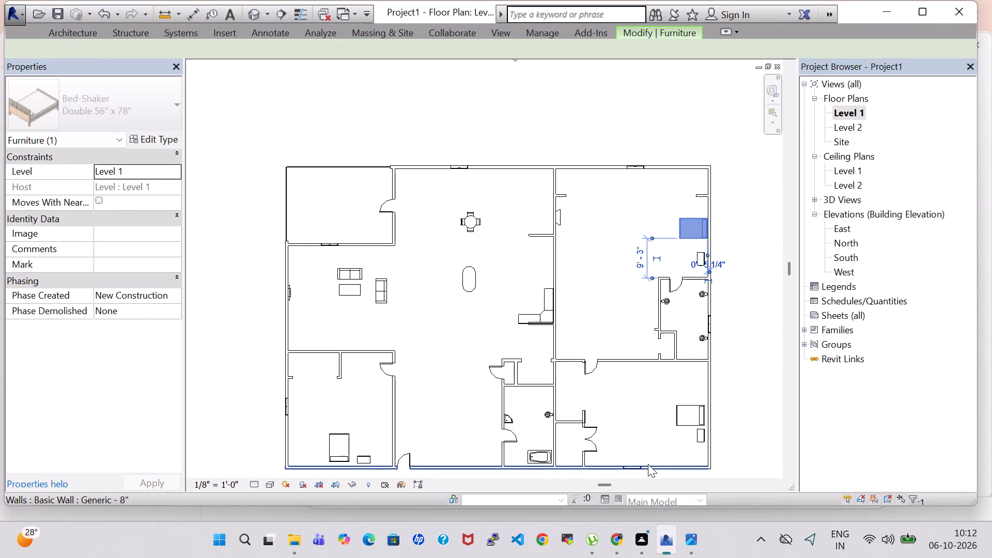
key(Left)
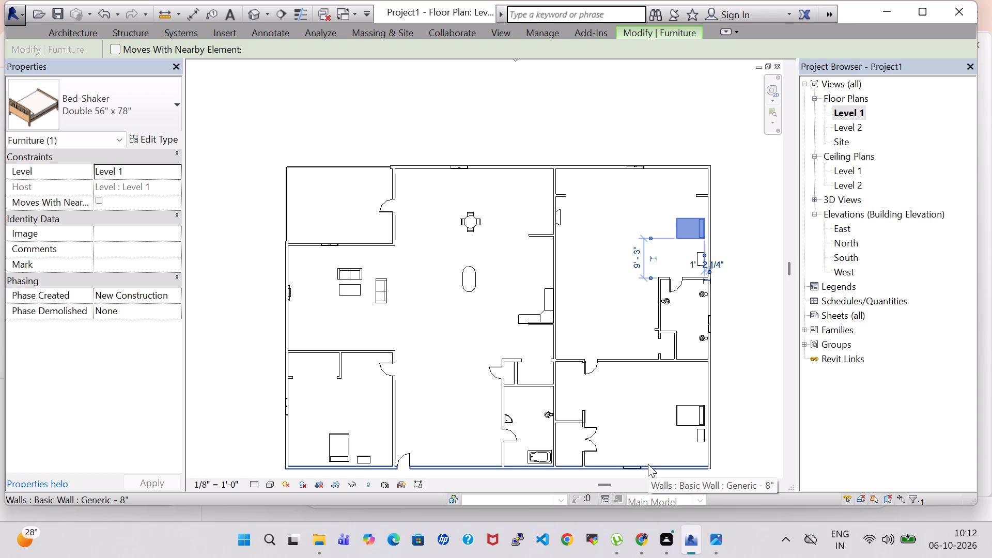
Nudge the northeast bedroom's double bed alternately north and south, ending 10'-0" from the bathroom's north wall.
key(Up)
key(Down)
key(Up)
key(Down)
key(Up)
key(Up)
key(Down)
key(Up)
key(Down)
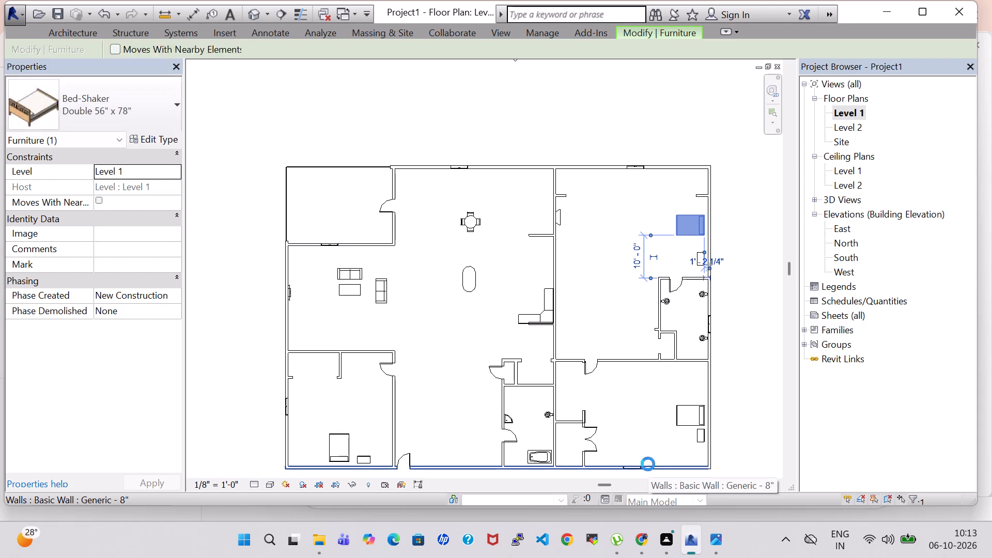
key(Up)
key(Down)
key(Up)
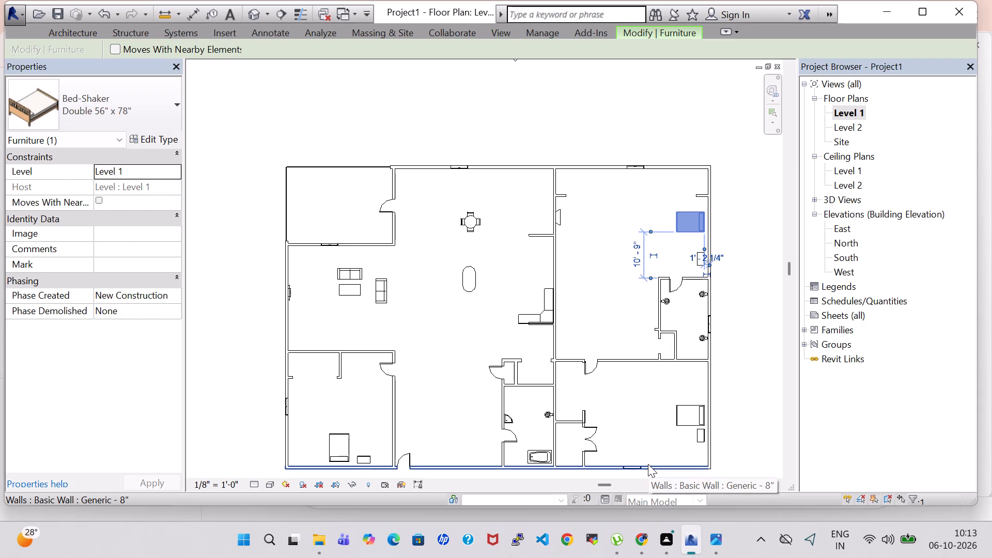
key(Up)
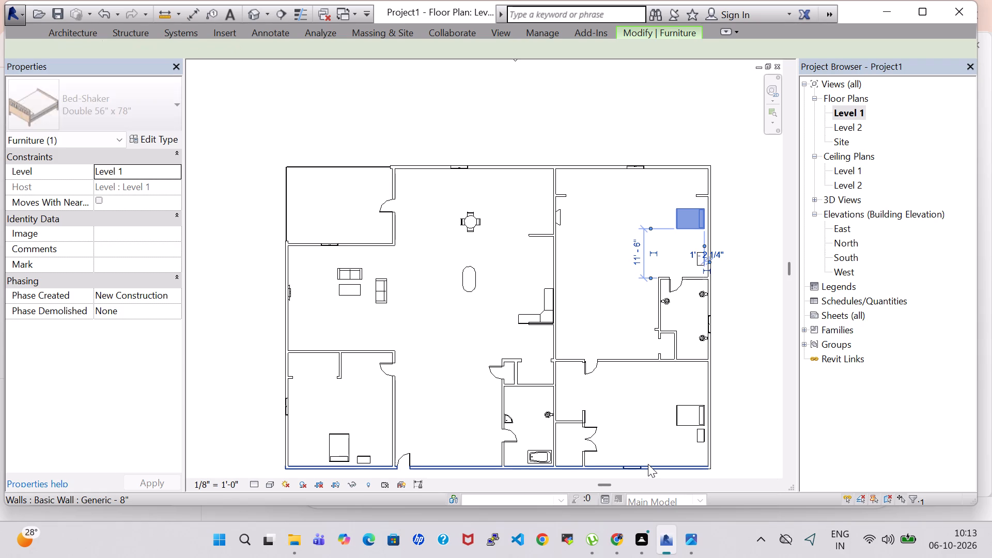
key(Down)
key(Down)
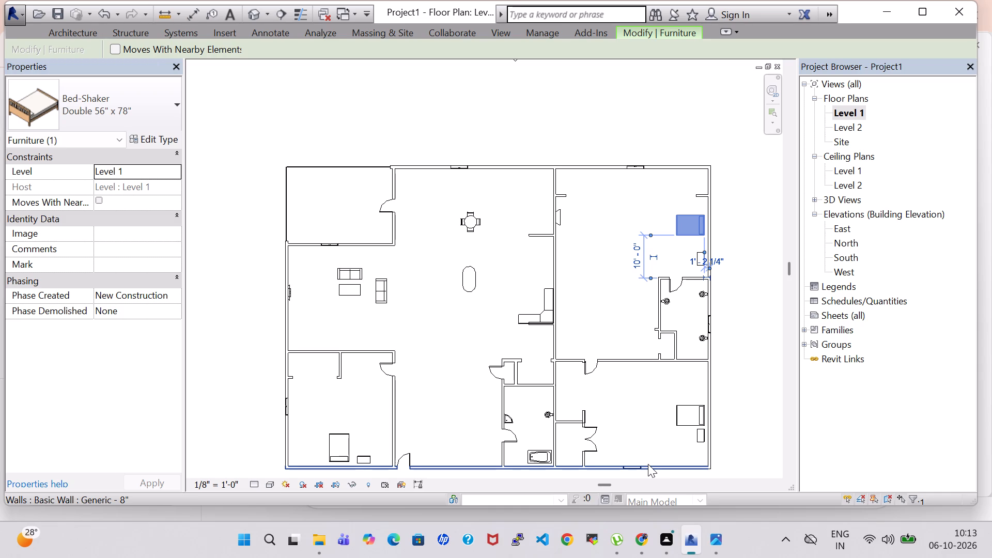
Nudge the northeast bedroom's double bed north to 12'-3" from the bathroom's north wall.
key(Up)
key(Up)
key(Up)
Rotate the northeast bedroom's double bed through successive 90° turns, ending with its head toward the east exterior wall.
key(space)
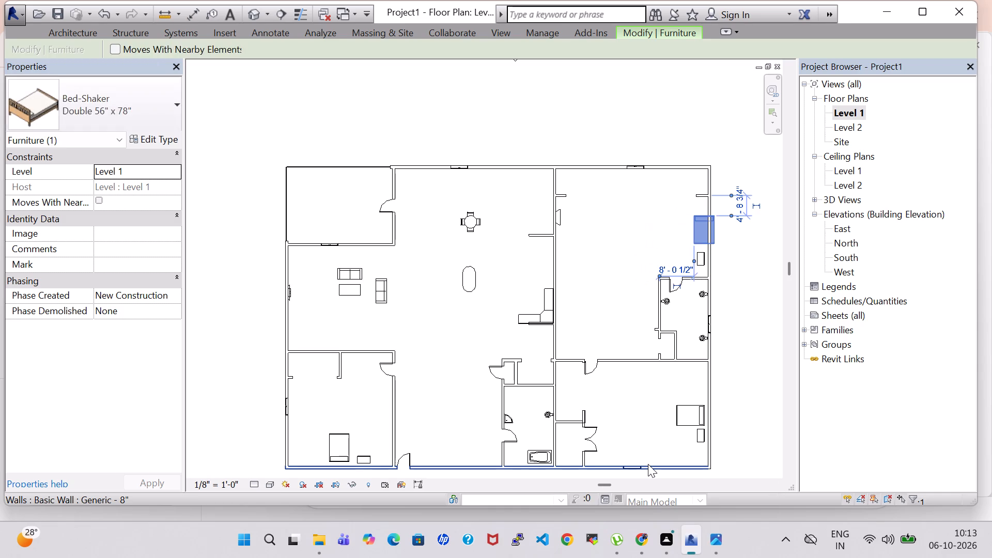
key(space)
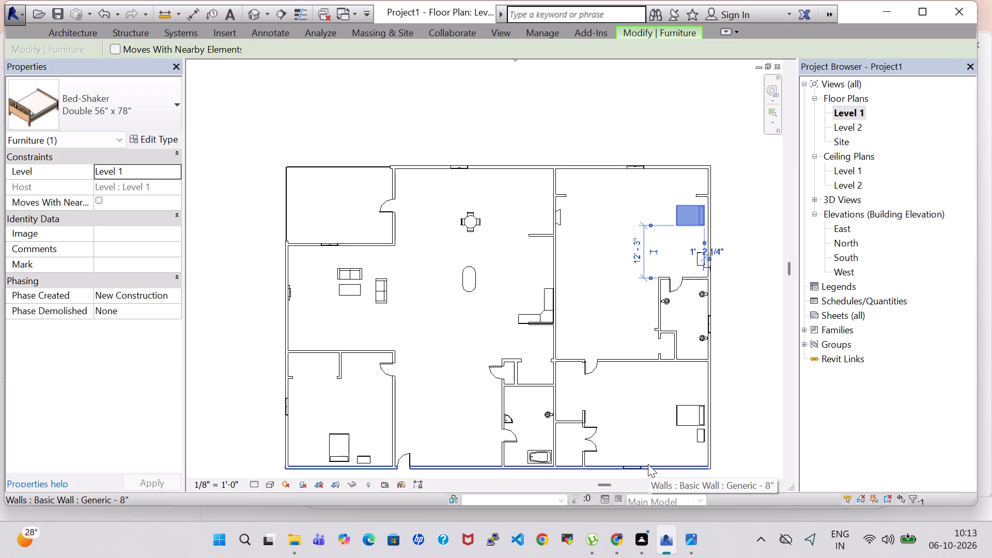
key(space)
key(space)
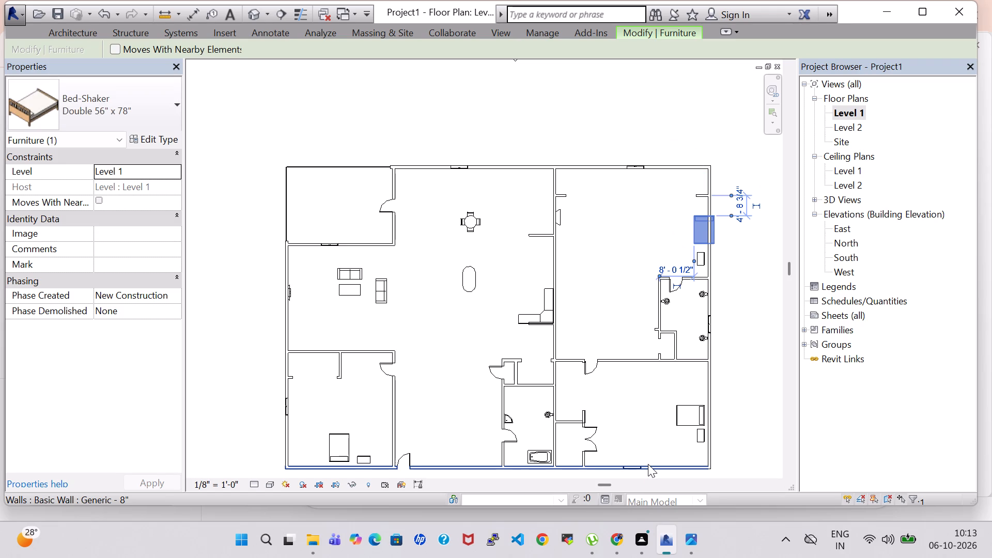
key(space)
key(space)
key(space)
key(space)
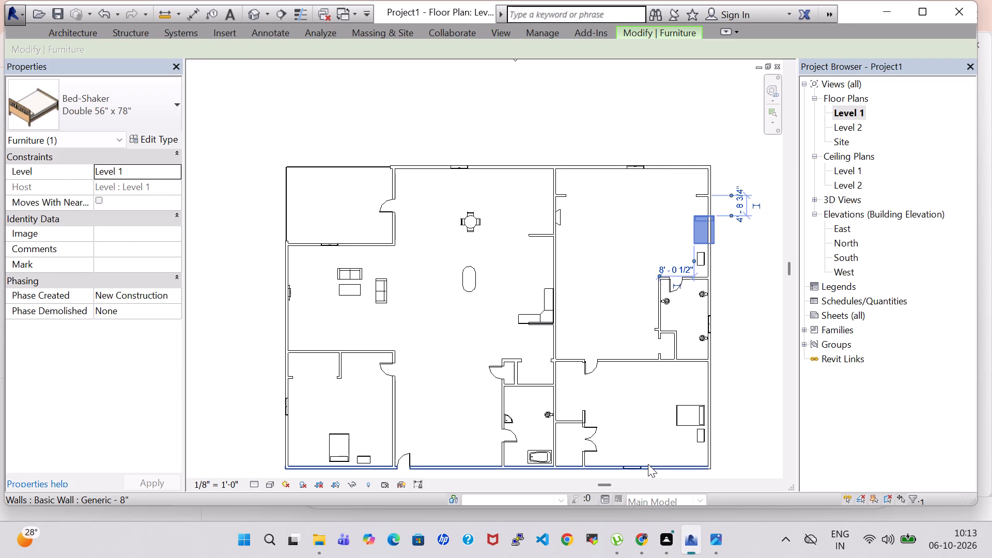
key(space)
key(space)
Nudge the northeast bedroom's double bed west to 6'-5 1/4" from the east exterior wall.
key(Left)
key(Left)
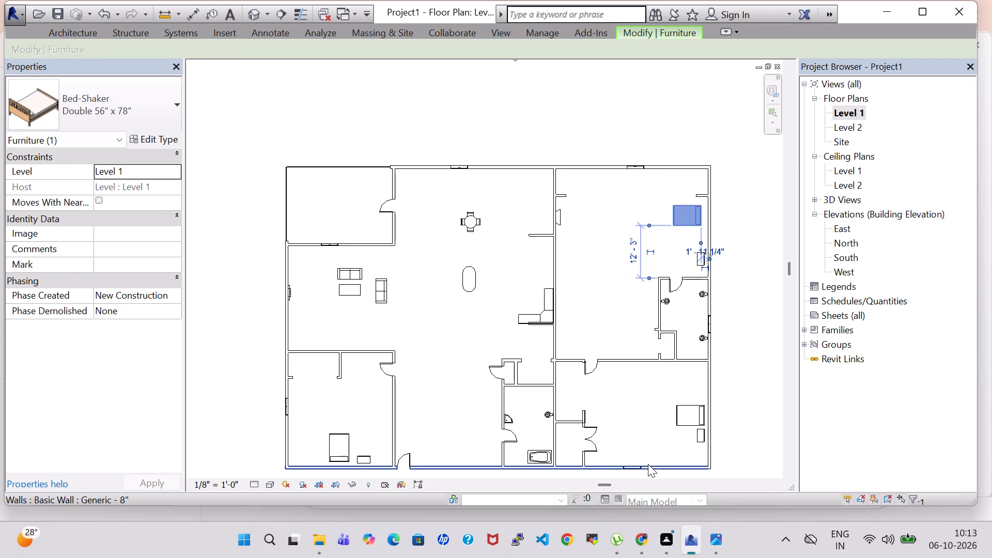
key(Left)
key(Left)
key(Left)
key(Left)
key(Left)
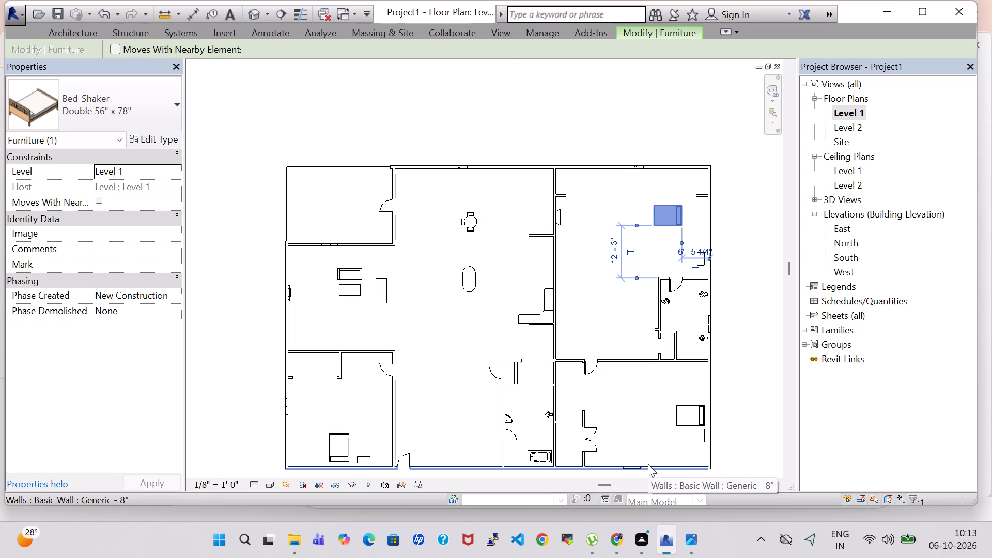
Rotate the northeast bedroom's double bed in 90° turns until it lies north–south with its head end toward the south.
key(space)
key(space)
key(space)
key(space)
key(space)
key(space)
key(space)
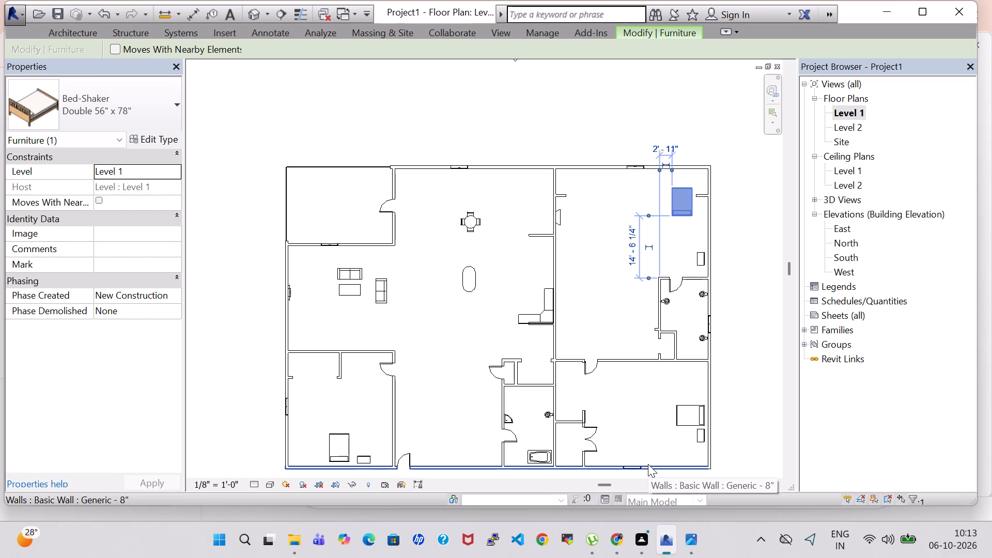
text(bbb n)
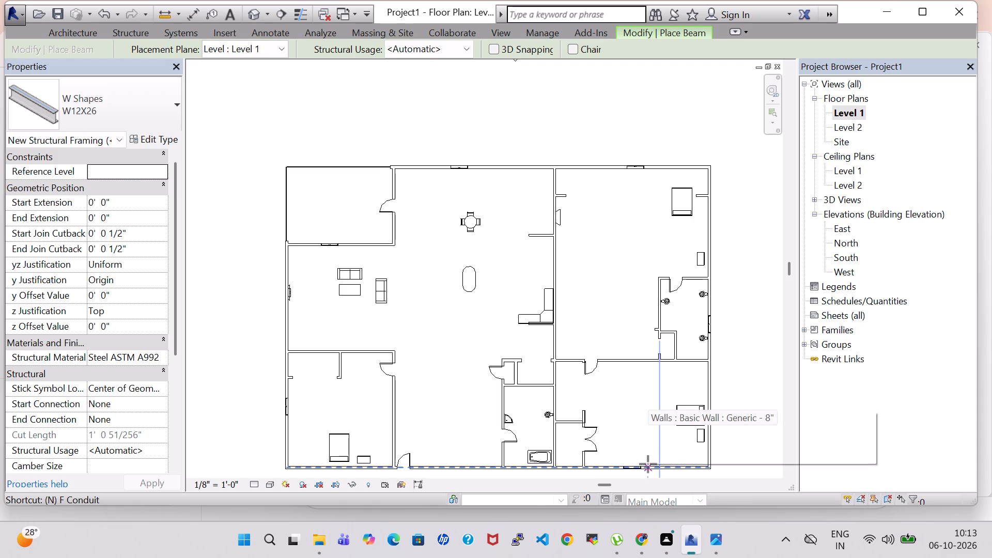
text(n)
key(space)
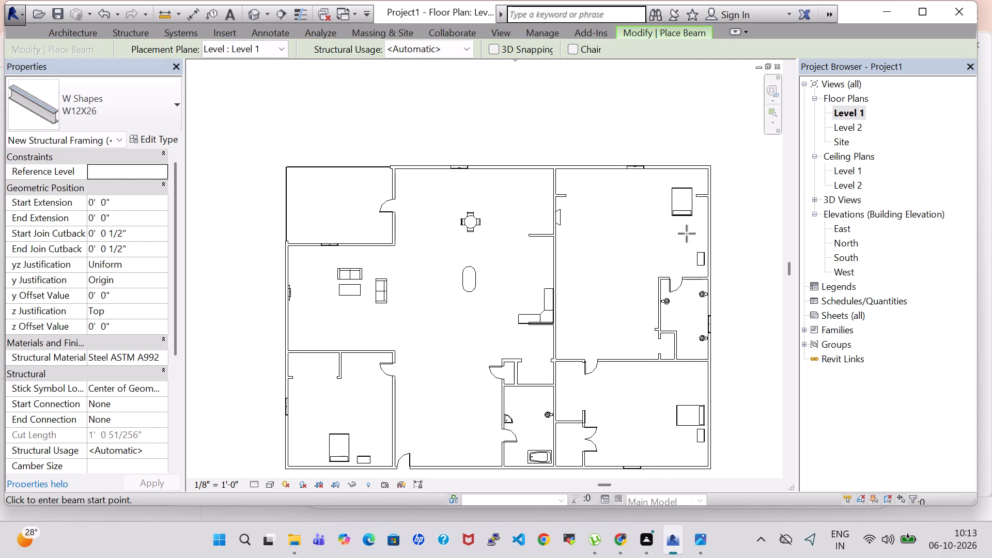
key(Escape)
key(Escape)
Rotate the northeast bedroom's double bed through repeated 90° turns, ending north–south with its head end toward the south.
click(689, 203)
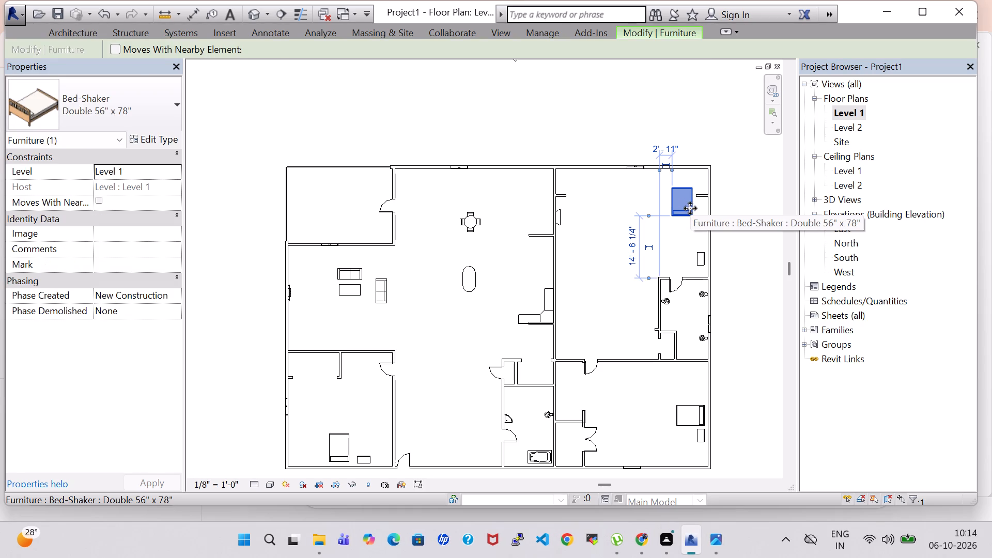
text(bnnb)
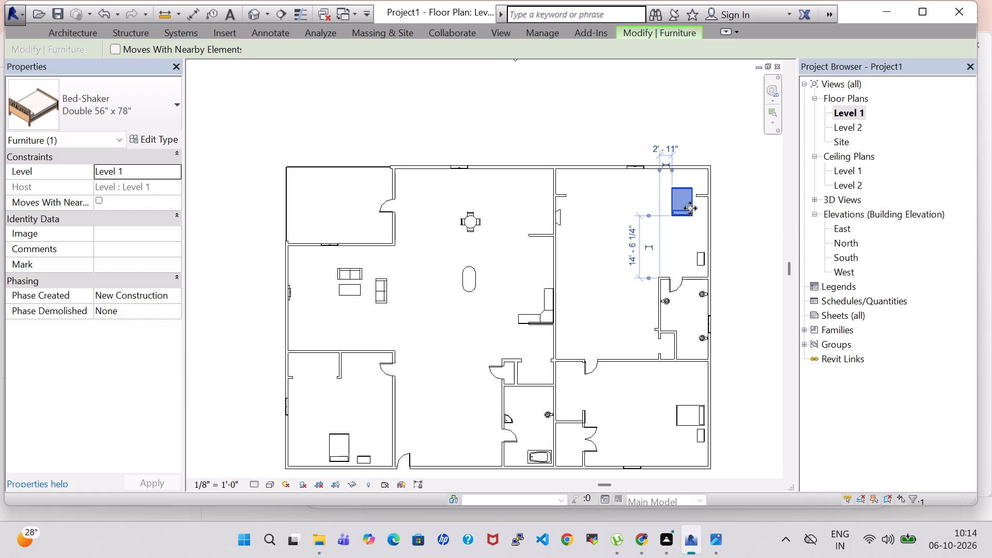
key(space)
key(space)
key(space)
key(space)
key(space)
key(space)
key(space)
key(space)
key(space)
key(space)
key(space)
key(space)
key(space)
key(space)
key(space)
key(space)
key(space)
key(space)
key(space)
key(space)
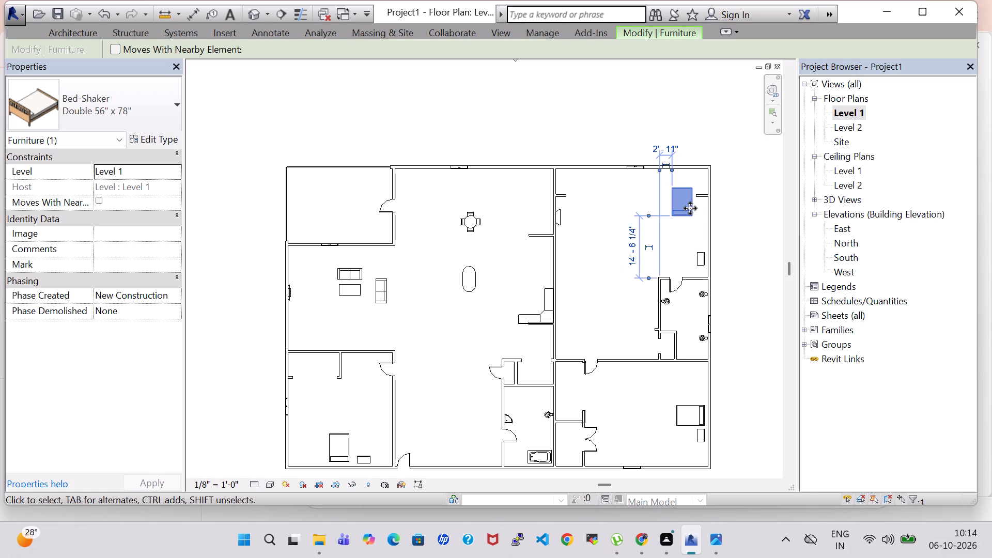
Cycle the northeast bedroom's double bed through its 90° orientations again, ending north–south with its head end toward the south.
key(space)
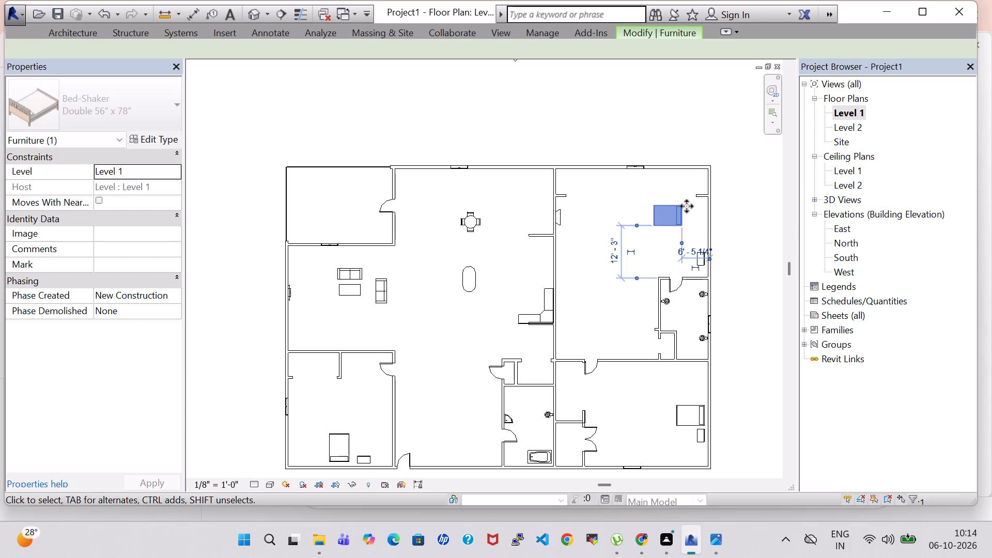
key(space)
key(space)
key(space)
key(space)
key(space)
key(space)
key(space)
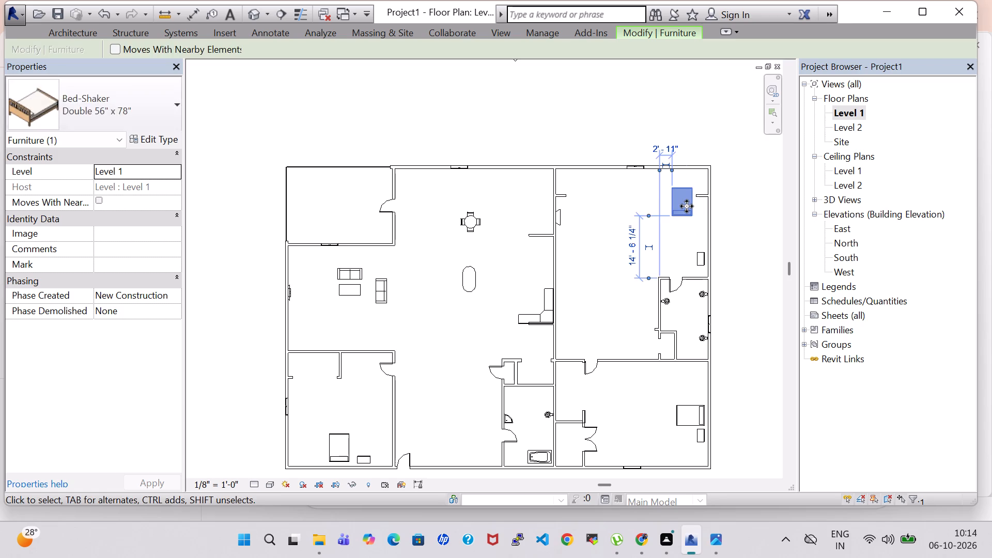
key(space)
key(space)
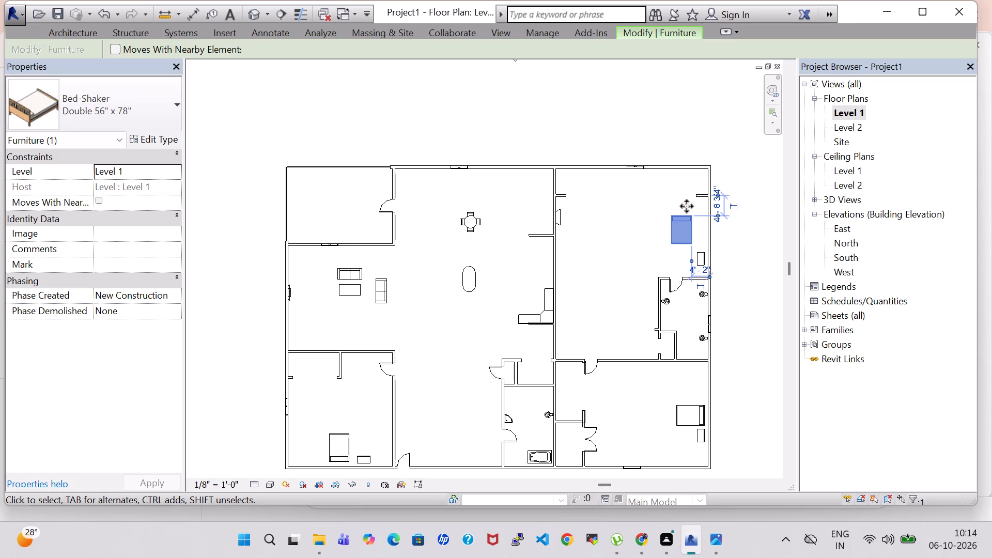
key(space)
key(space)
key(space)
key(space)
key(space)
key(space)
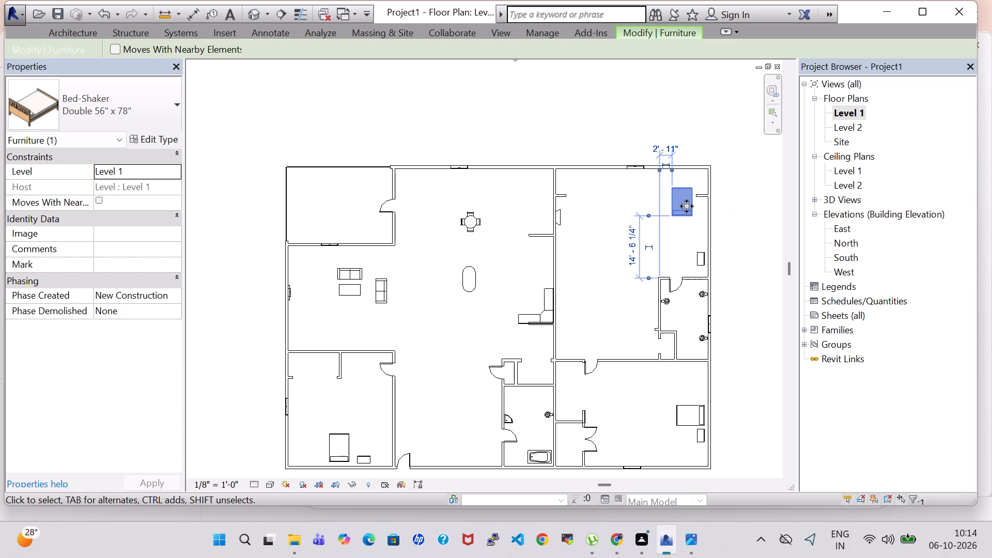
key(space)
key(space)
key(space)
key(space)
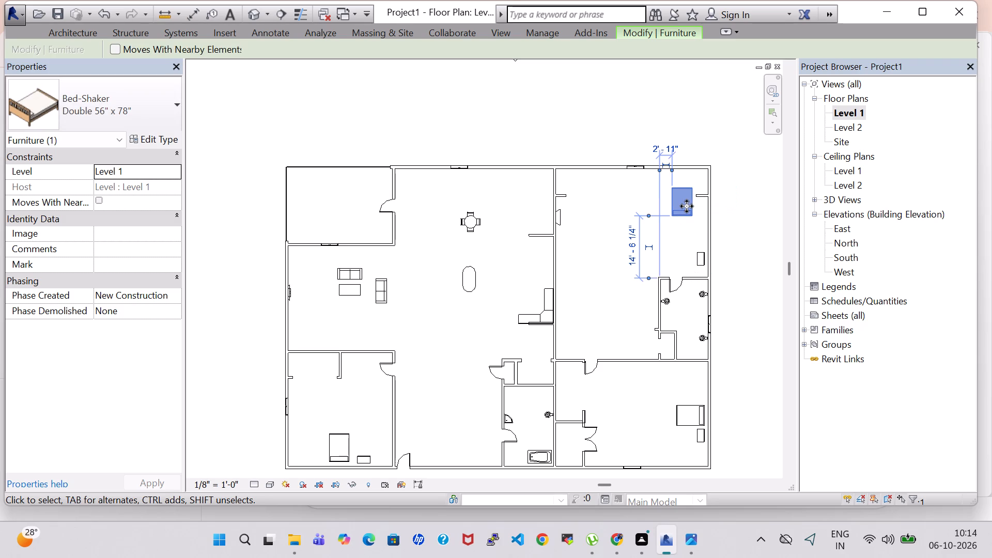
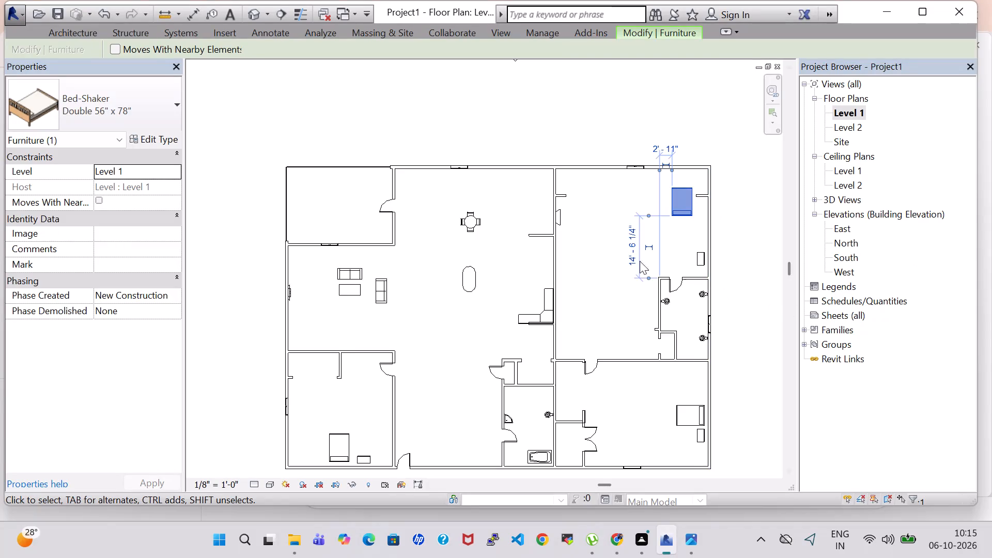
Rotate the northeast bedroom's double bed 90° so it lies east–west with its head end toward the east.
click(582, 223)
click(675, 196)
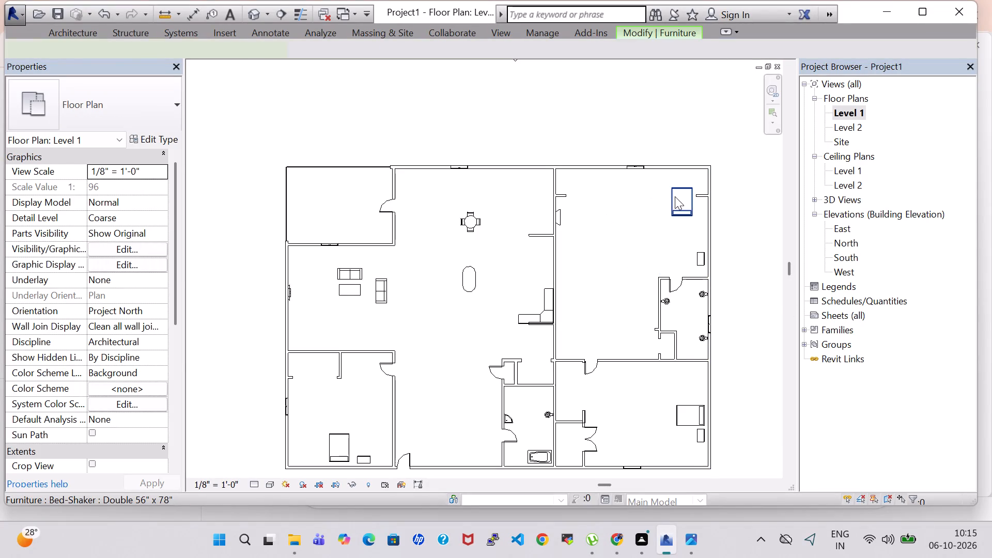
key(space)
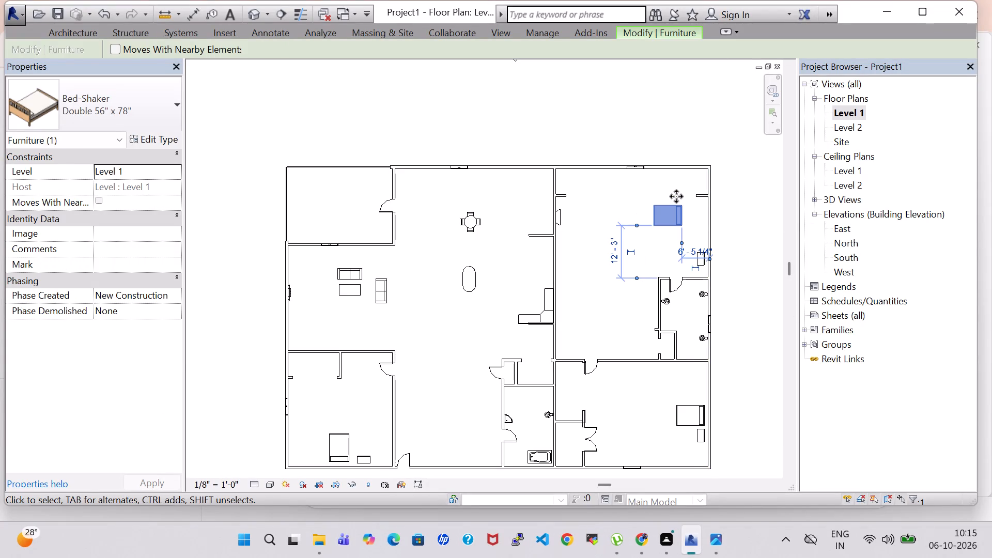
key(b)
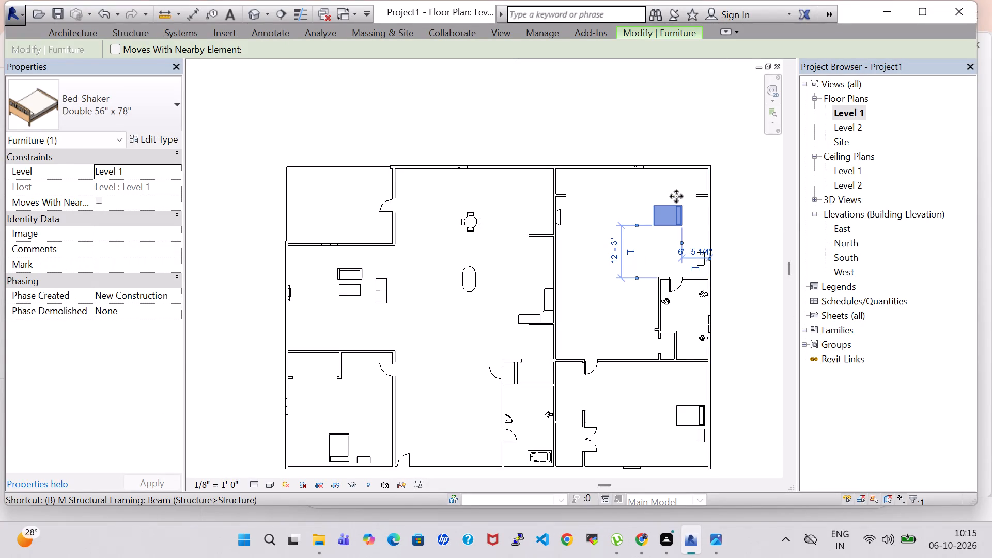
key(space)
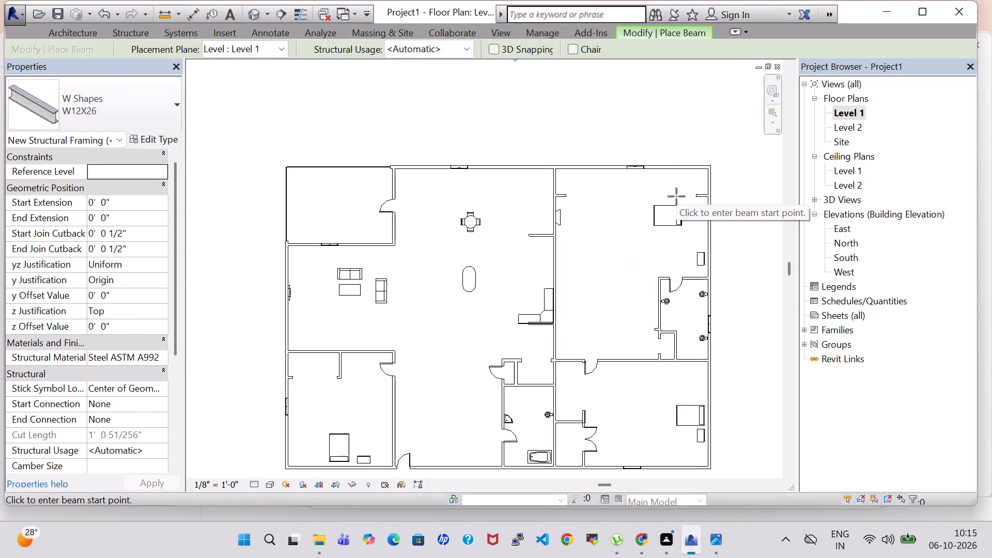
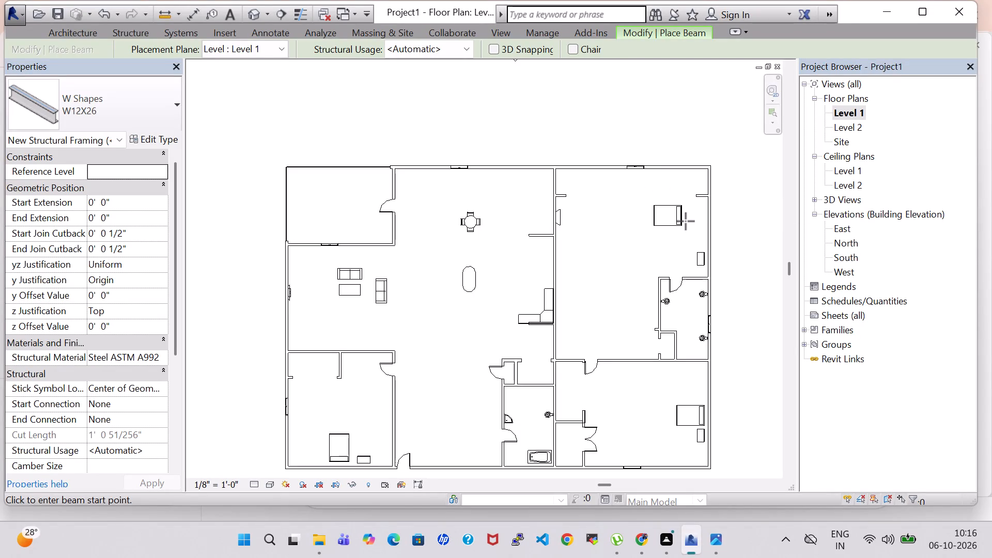
Leave beam placement and select the double bed in the northeast bedroom.
key(Escape)
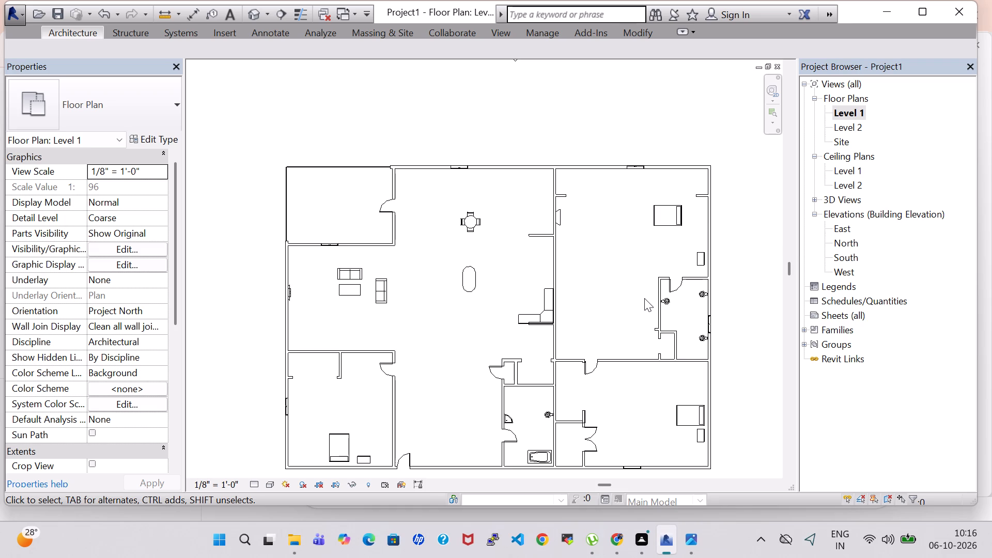
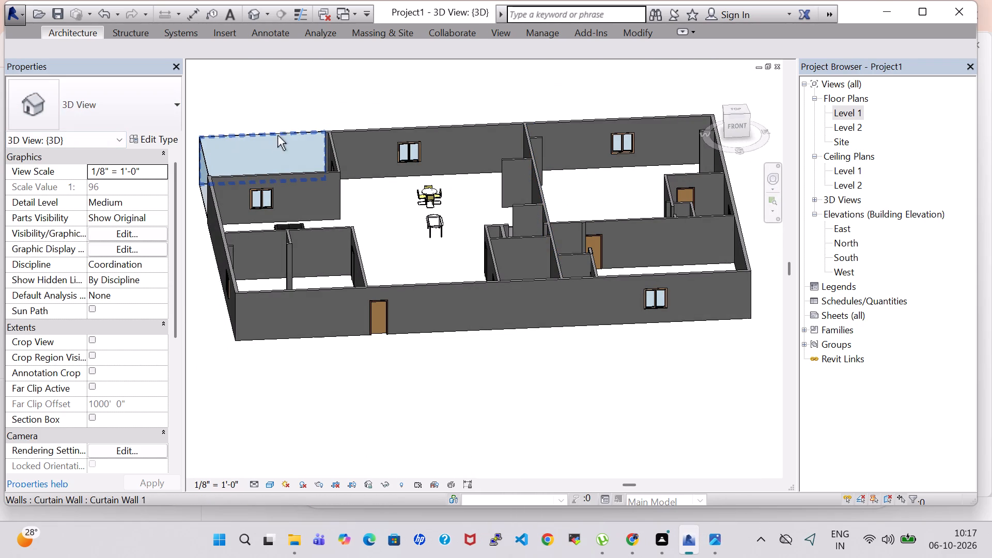
Examine the furnished house model in 3D from above and from several sides, checking the room layout and furniture positions.
shift+middle_drag(347, 100, 340, 193)
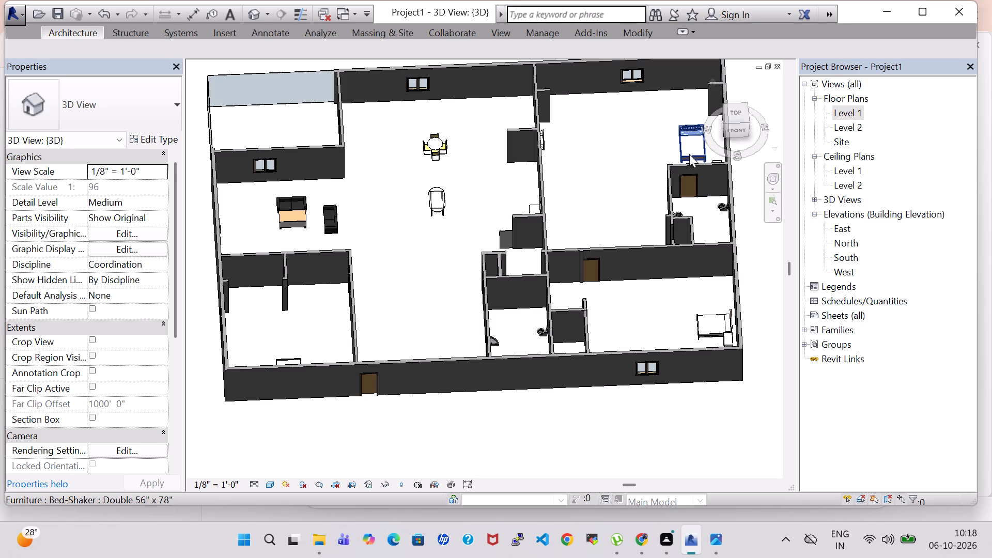
shift+scroll(426, 236, up, 1)
shift+middle_drag(426, 236, 426, 243)
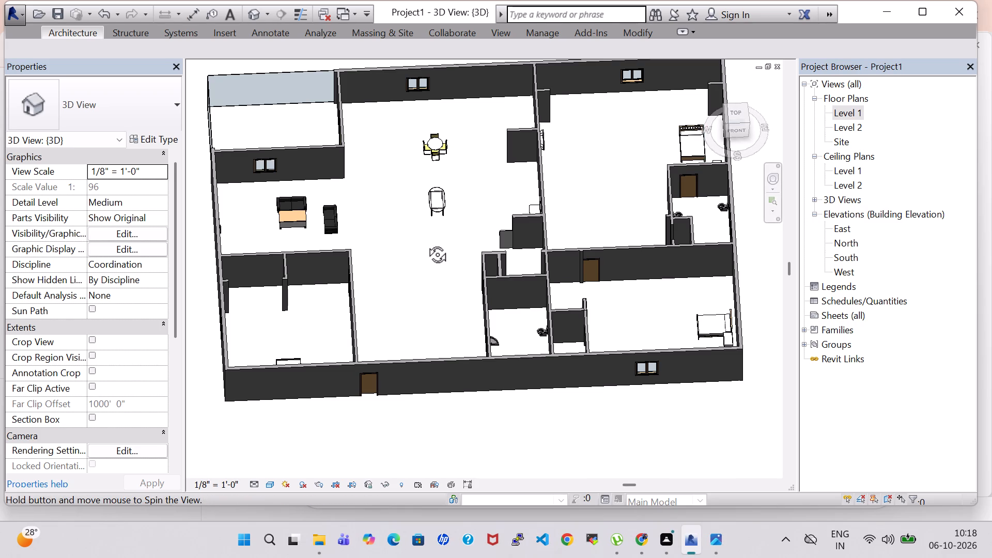
shift+middle_drag(426, 243, 417, 346)
shift+middle_drag(417, 346, 407, 345)
shift+middle_drag(295, 270, 307, 191)
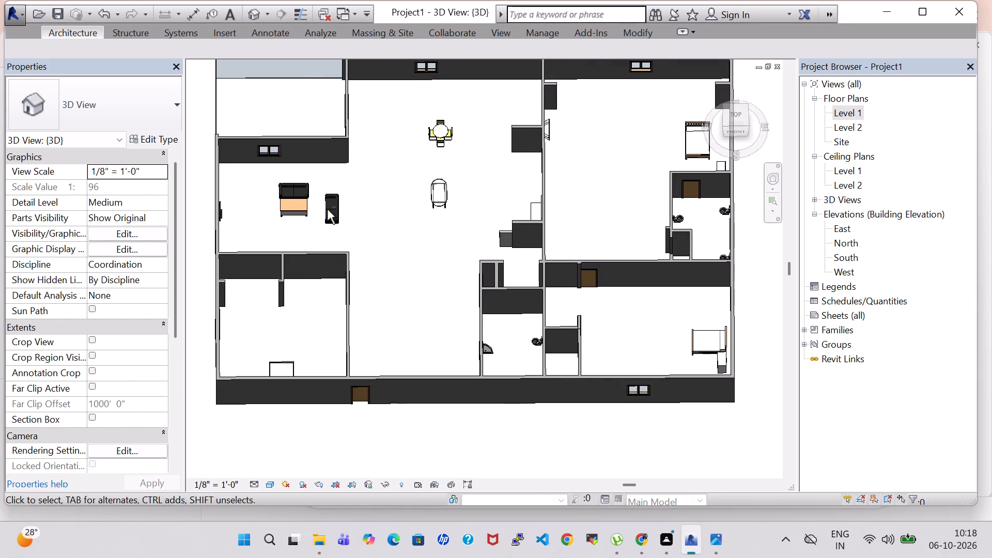
shift+middle_drag(369, 283, 267, 256)
shift+scroll(369, 283, up, 1)
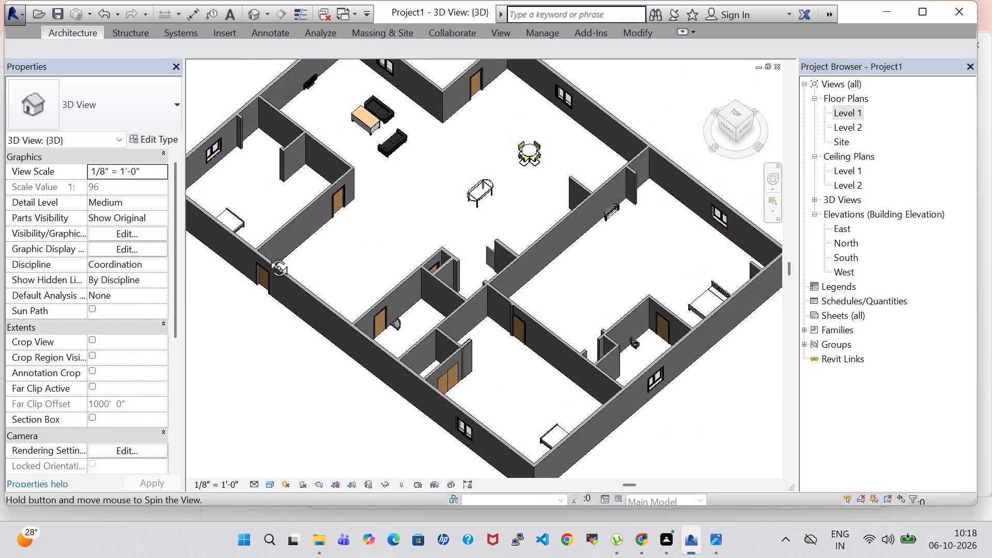
shift+middle_drag(267, 256, 381, 254)
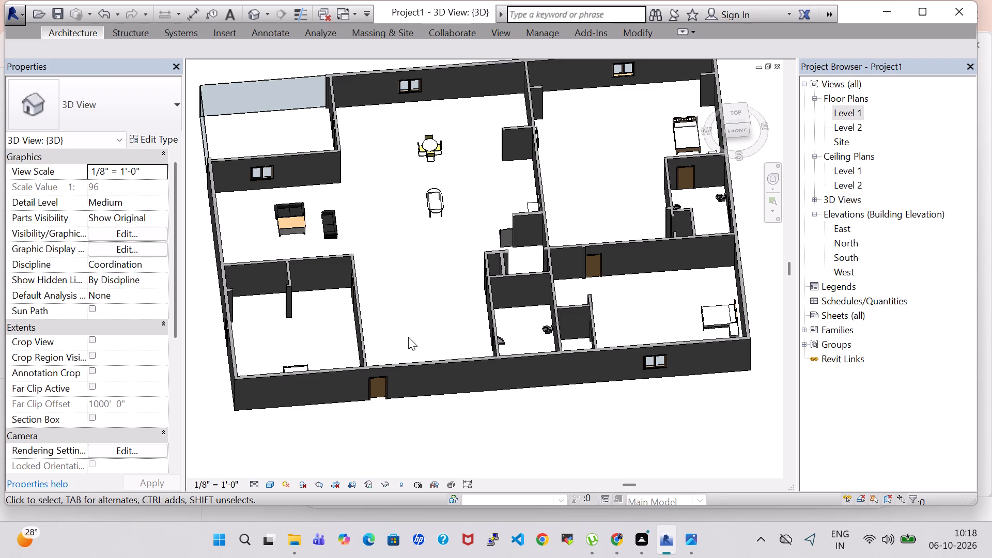
scroll(262, 221, up, 1)
middle_drag(262, 221, 245, 221)
shift+middle_drag(245, 218, 168, 124)
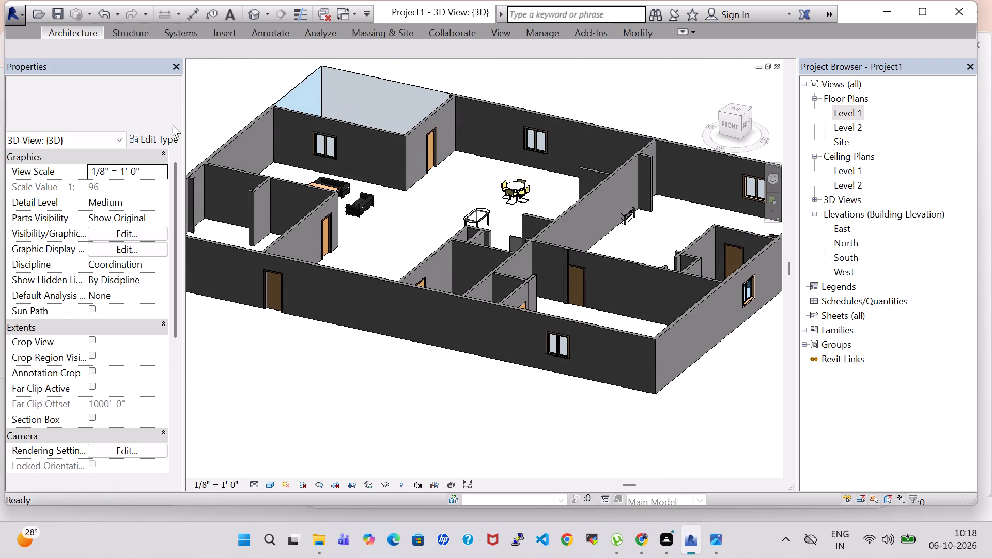
shift+middle_drag(454, 182, 346, 215)
shift+scroll(454, 182, up, 1)
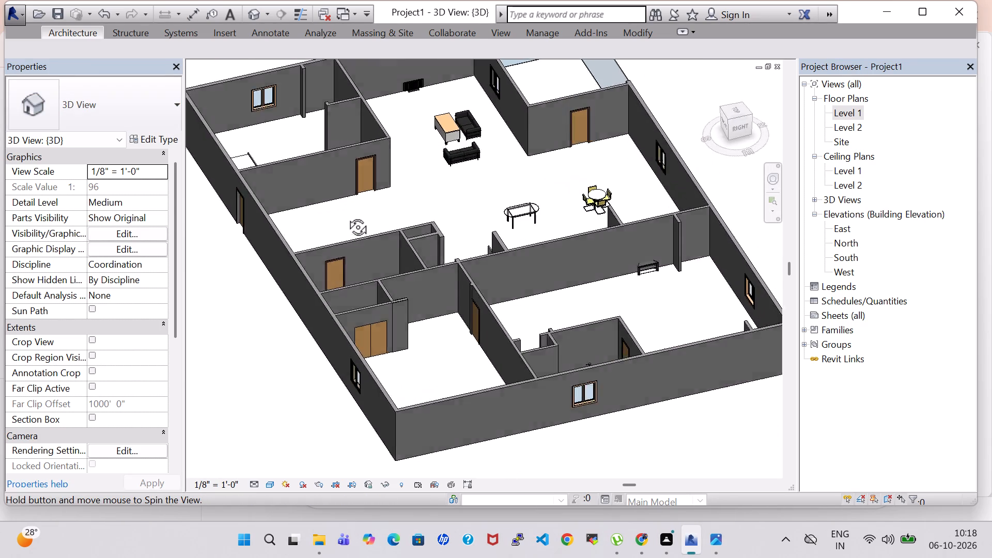
shift+middle_drag(346, 215, 344, 213)
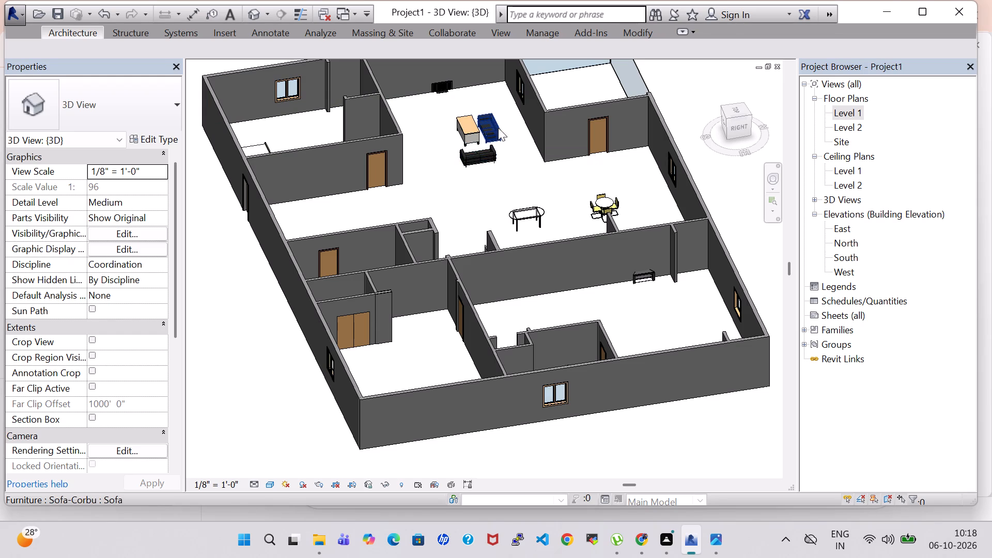
shift+middle_drag(504, 191, 589, 195)
shift+scroll(504, 191, up, 1)
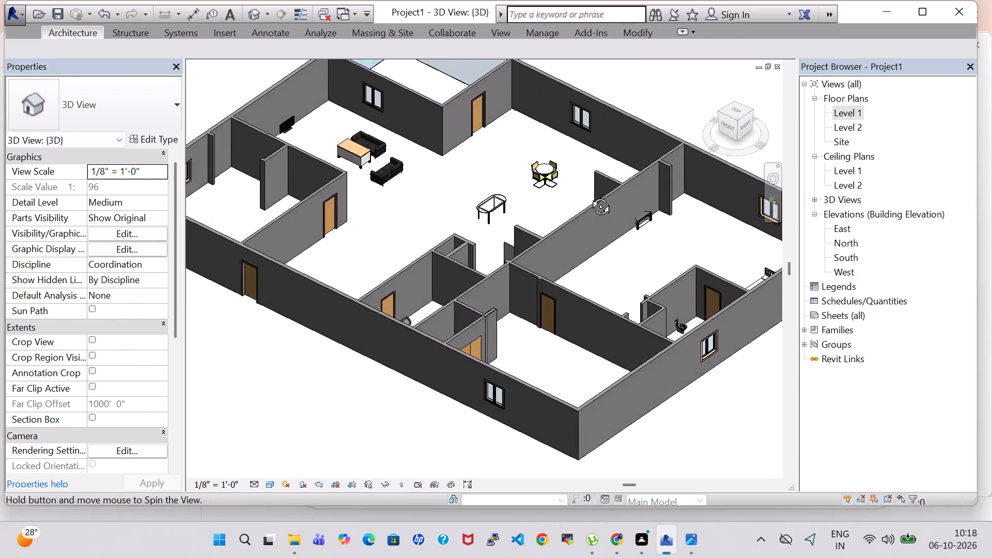
shift+middle_drag(589, 195, 656, 195)
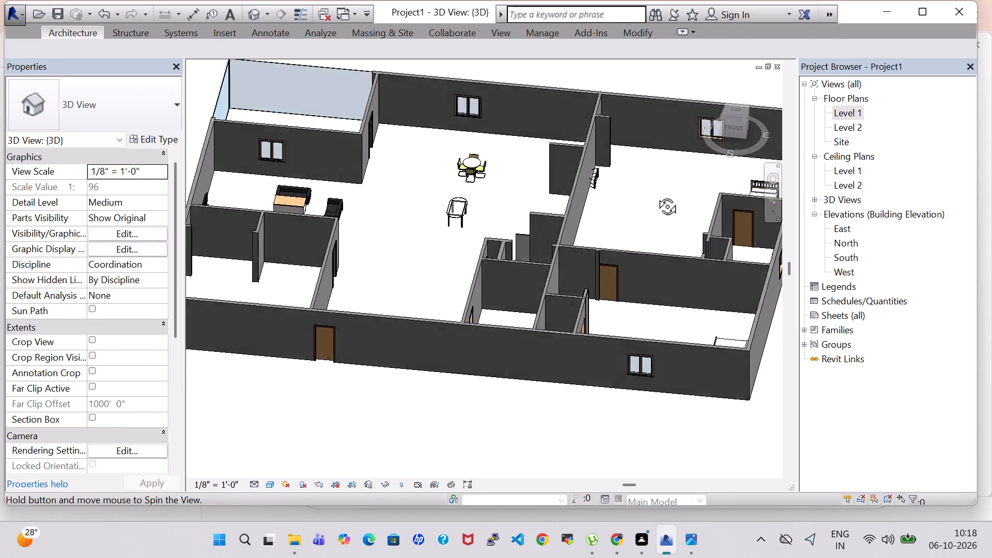
shift+middle_drag(656, 195, 655, 211)
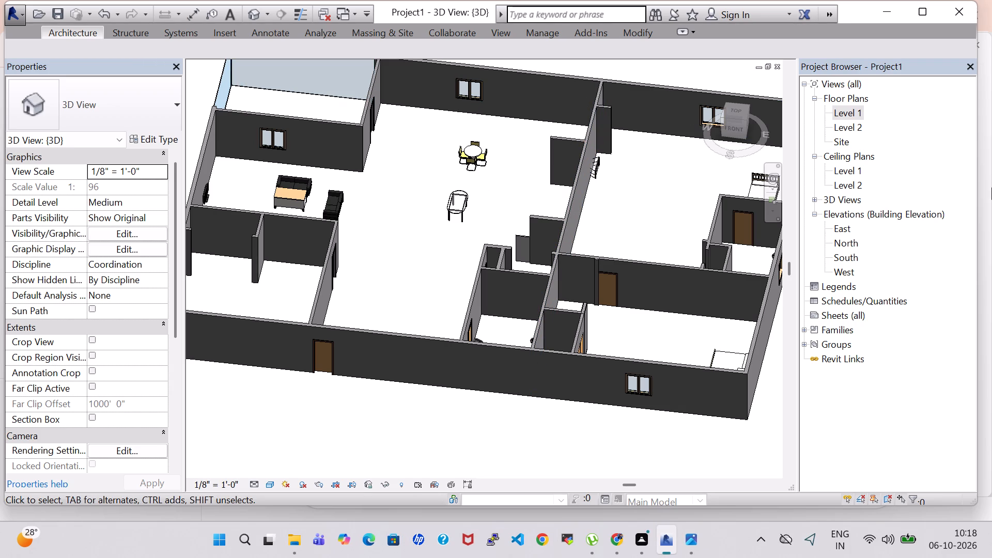
Open the Level 1 floor plan and select the round dining table with chairs in the central hall.
double_click(851, 109)
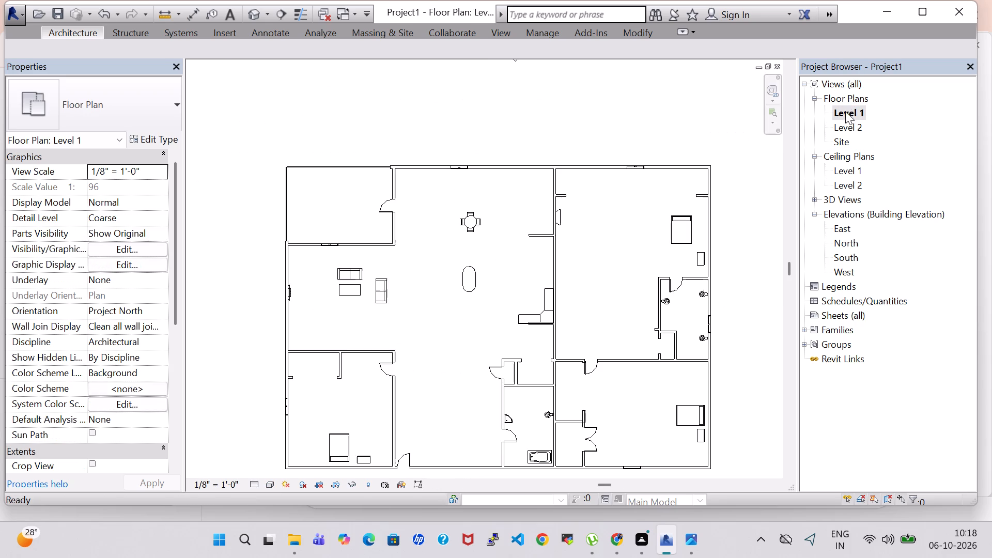
click(461, 222)
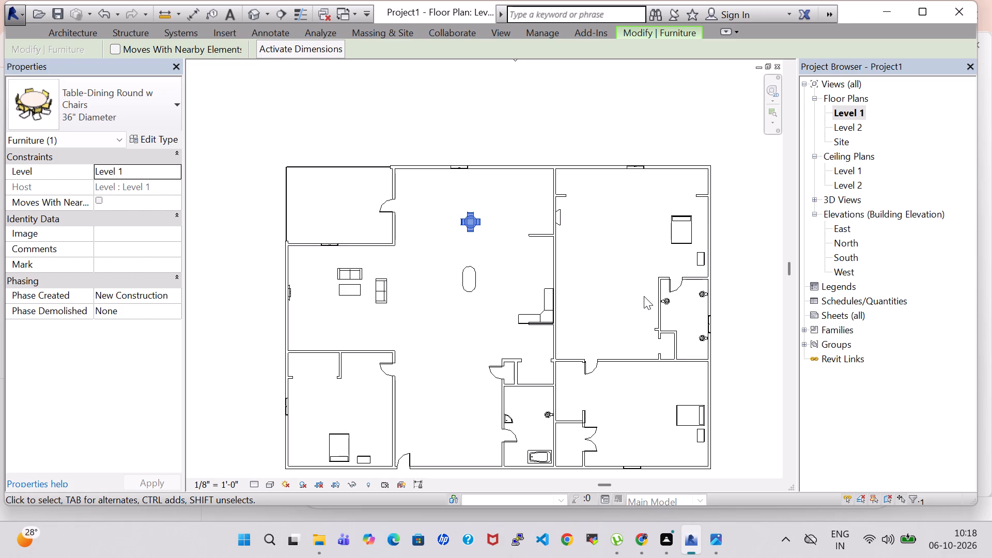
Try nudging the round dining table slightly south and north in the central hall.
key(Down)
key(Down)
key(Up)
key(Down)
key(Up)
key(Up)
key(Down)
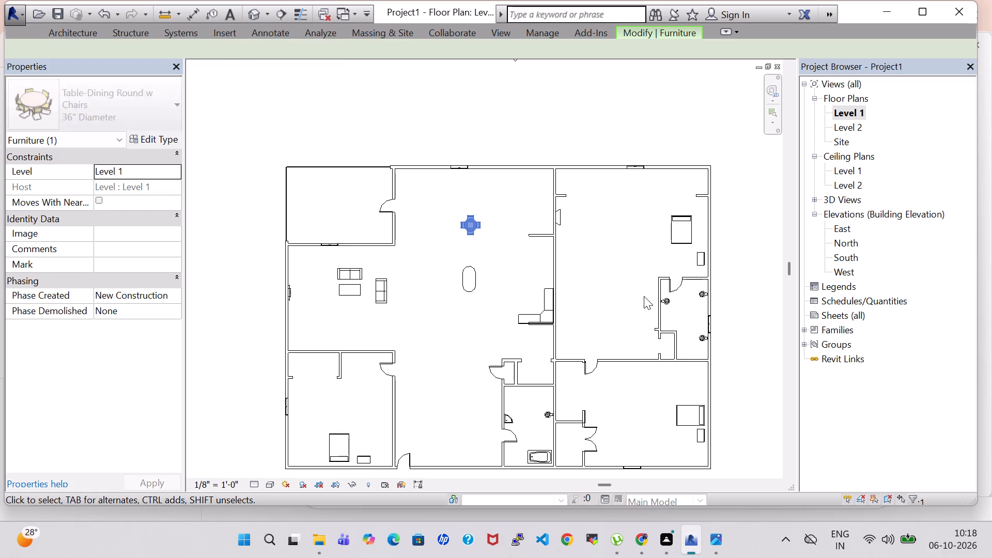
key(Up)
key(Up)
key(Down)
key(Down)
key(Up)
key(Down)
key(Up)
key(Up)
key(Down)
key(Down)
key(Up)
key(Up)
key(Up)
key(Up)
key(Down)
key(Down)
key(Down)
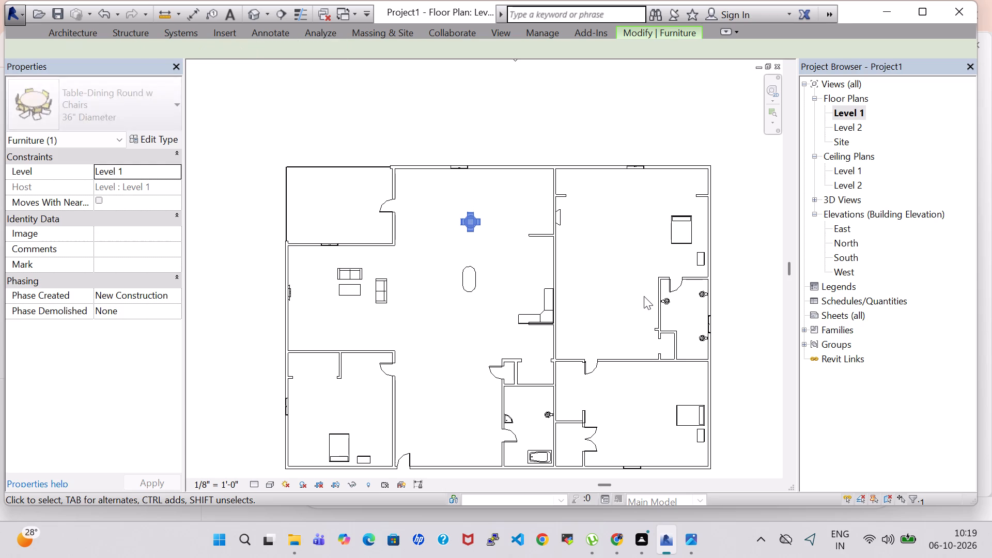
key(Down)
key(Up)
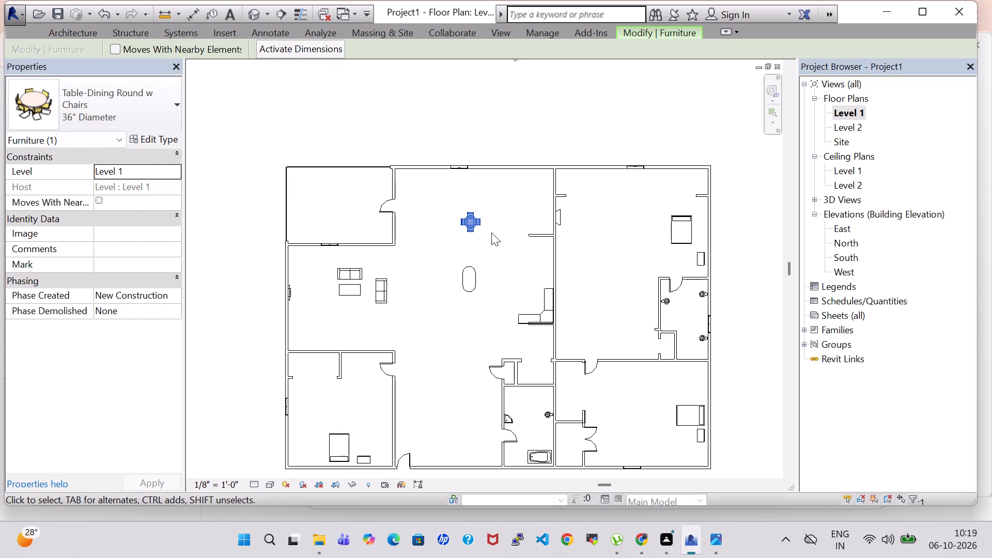
Nudge the round dining table with chairs slightly north, farther from the oval table in the central hall.
key(Down)
key(Down)
key(Down)
key(Up)
key(Up)
key(Up)
key(Up)
key(Up)
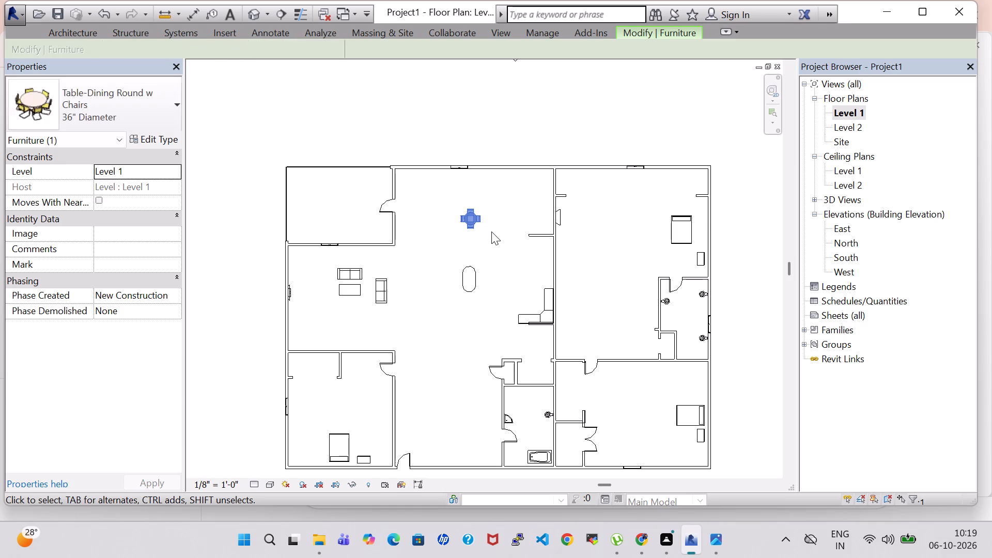
key(Down)
key(Down)
key(Down)
key(Down)
key(Up)
key(Up)
key(Up)
key(Up)
key(Up)
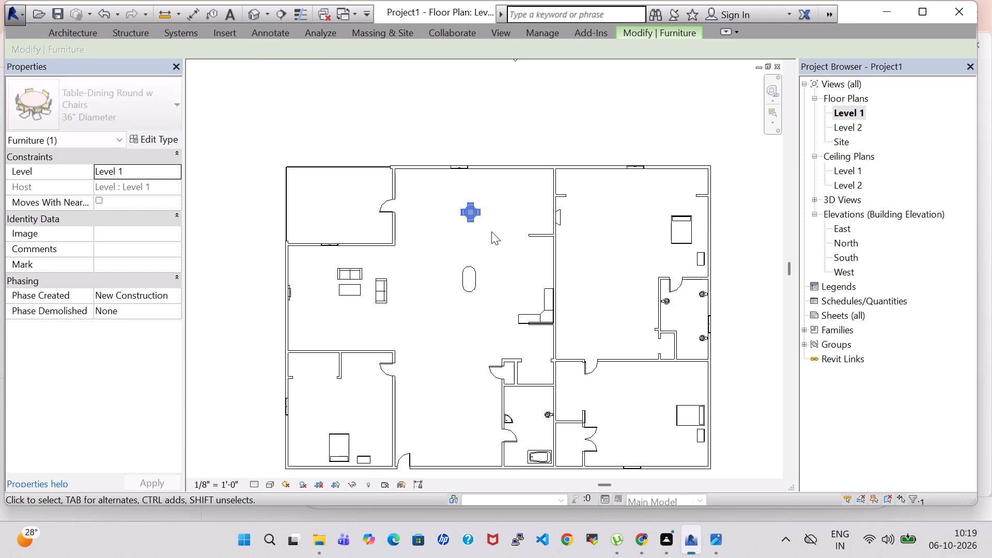
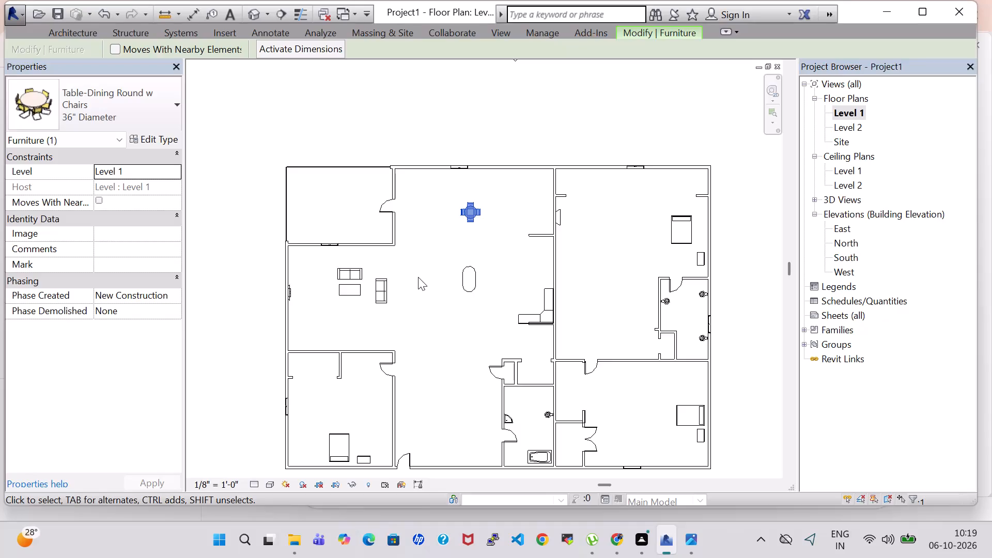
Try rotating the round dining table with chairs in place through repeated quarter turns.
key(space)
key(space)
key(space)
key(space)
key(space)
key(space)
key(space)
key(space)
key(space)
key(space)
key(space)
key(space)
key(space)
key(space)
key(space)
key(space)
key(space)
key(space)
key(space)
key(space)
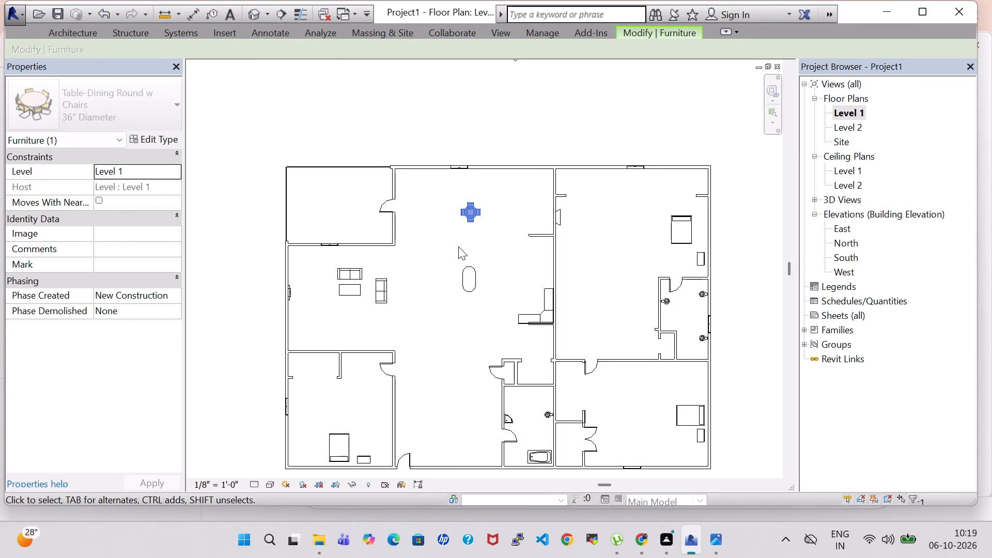
Nudge the round dining table slightly south toward the oval table and rotate it in place by quarter turns.
key(Down)
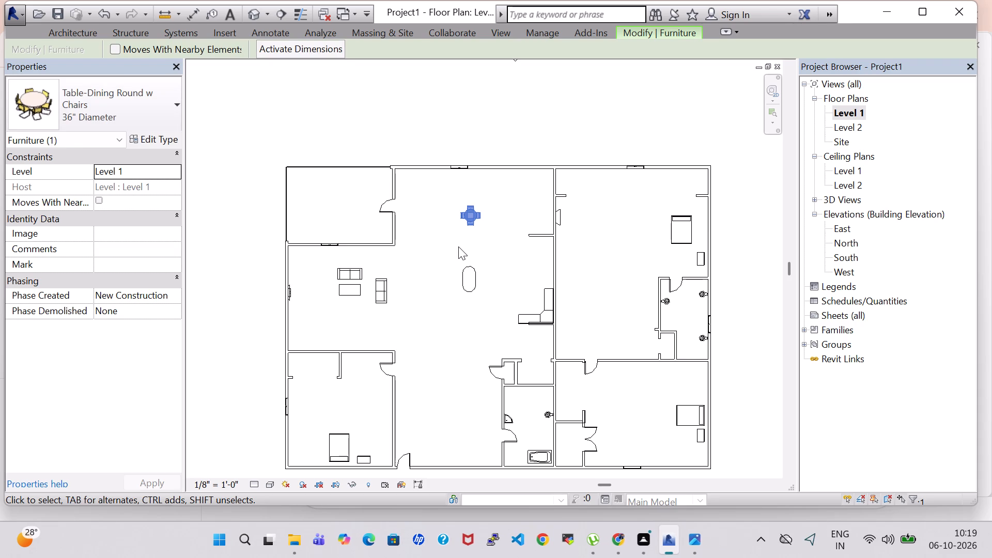
key(space)
key(space)
key(space)
key(space)
key(space)
key(space)
key(space)
key(space)
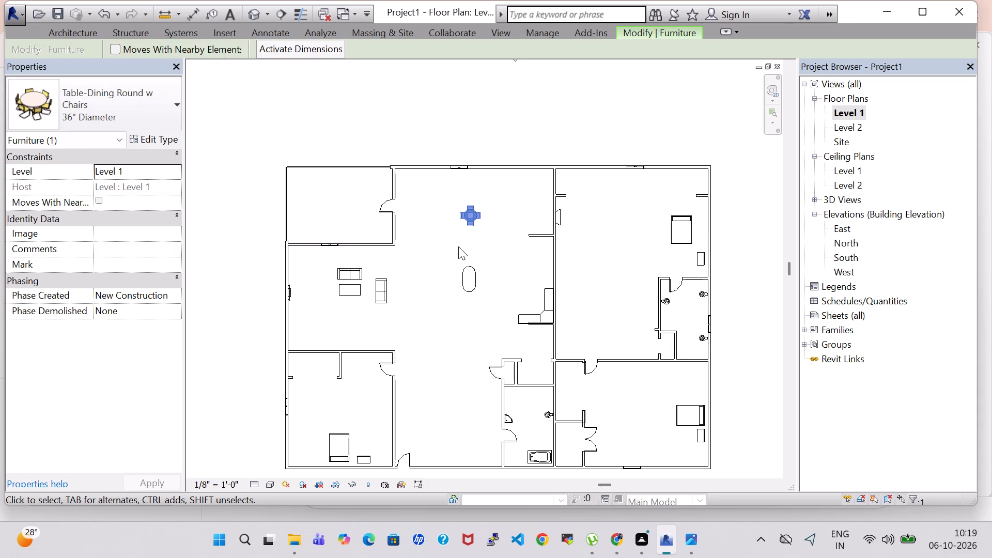
key(space)
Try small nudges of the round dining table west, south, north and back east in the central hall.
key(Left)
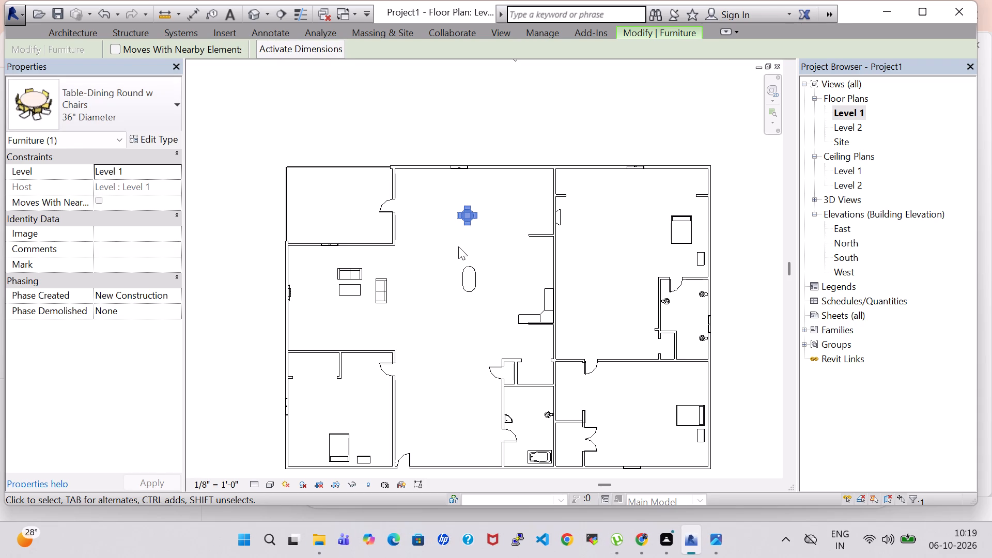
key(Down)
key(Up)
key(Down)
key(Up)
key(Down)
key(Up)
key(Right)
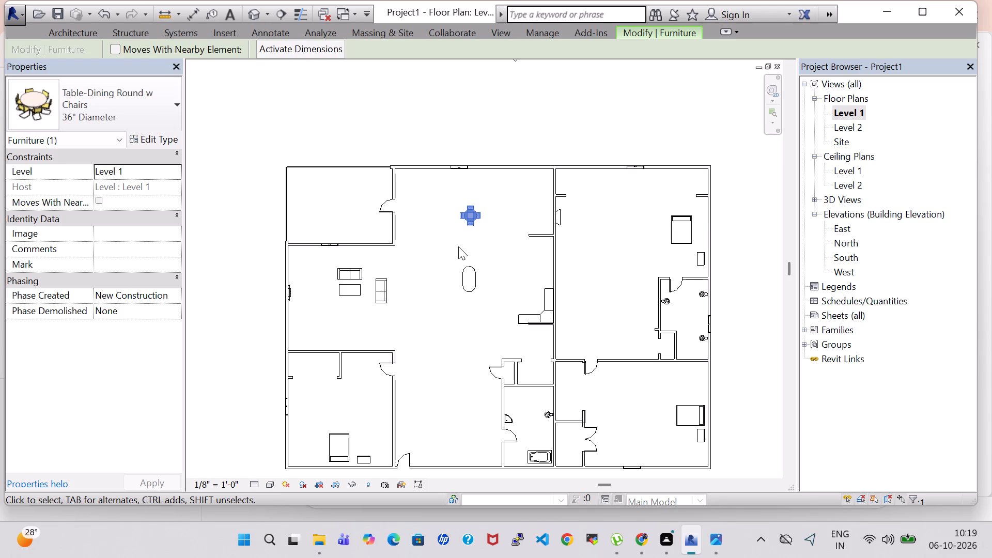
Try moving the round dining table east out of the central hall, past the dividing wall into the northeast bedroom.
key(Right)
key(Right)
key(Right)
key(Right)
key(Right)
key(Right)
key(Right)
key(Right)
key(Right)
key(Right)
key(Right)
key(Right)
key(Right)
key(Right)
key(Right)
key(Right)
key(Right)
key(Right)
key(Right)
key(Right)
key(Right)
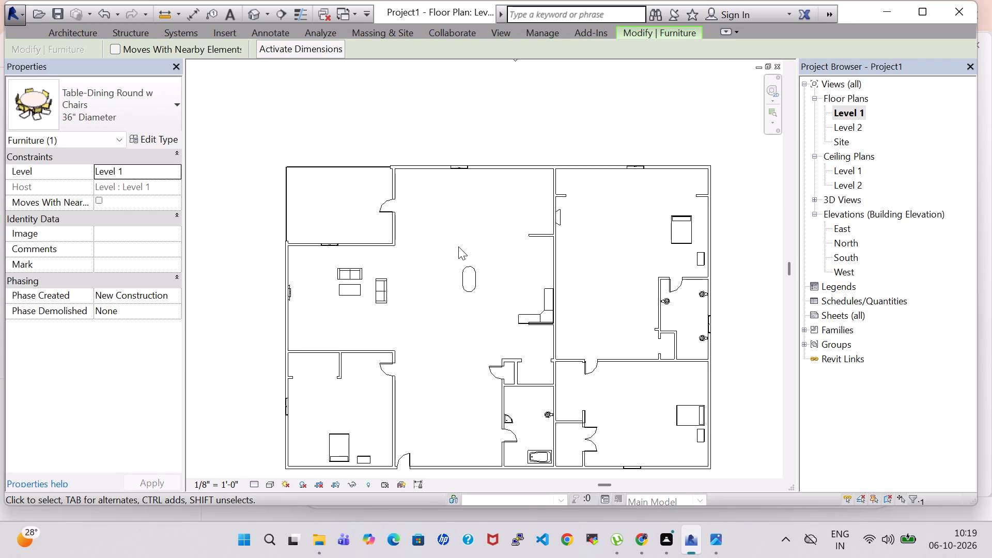
Move the round dining table back west into the central hall, roughly in line north of the oval table.
key(Left)
key(Left)
key(Left)
key(Left)
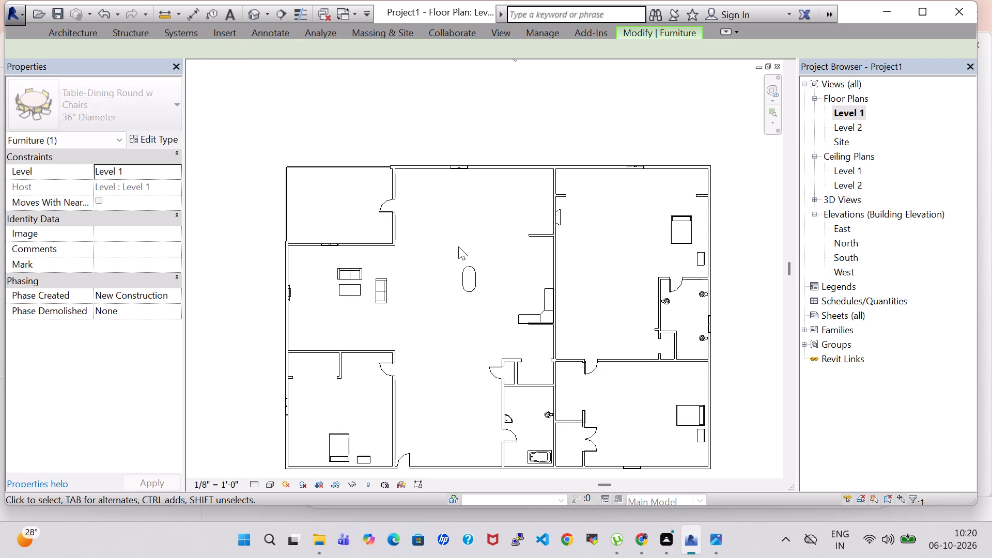
key(Left)
key(Left)
key(Left)
key(Left)
key(Left)
key(Left)
key(Left)
key(Left)
key(Left)
key(Left)
key(Left)
key(Left)
key(Left)
key(Left)
key(Left)
key(Left)
key(Left)
key(Left)
key(Left)
key(Left)
key(Left)
key(Left)
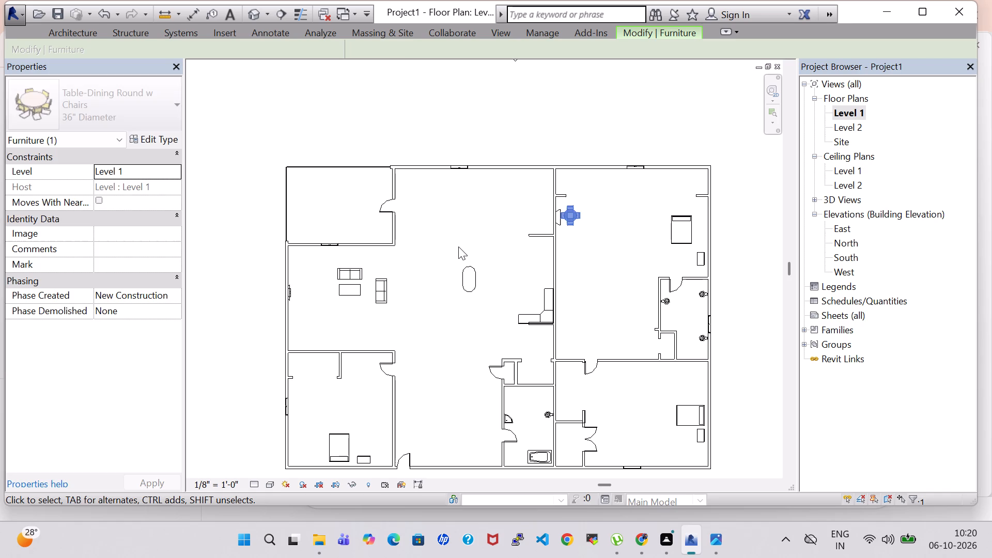
key(Left)
key(Left)
key(Left)
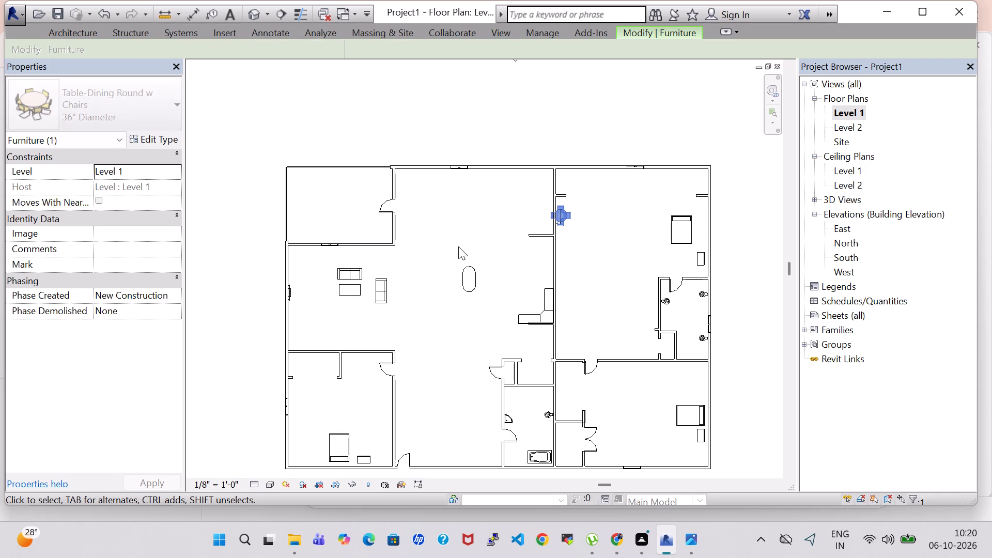
key(Left)
key(Left)
key(Left)
key(Left)
key(Left)
key(Left)
key(Left)
key(Left)
key(Left)
key(Left)
key(Left)
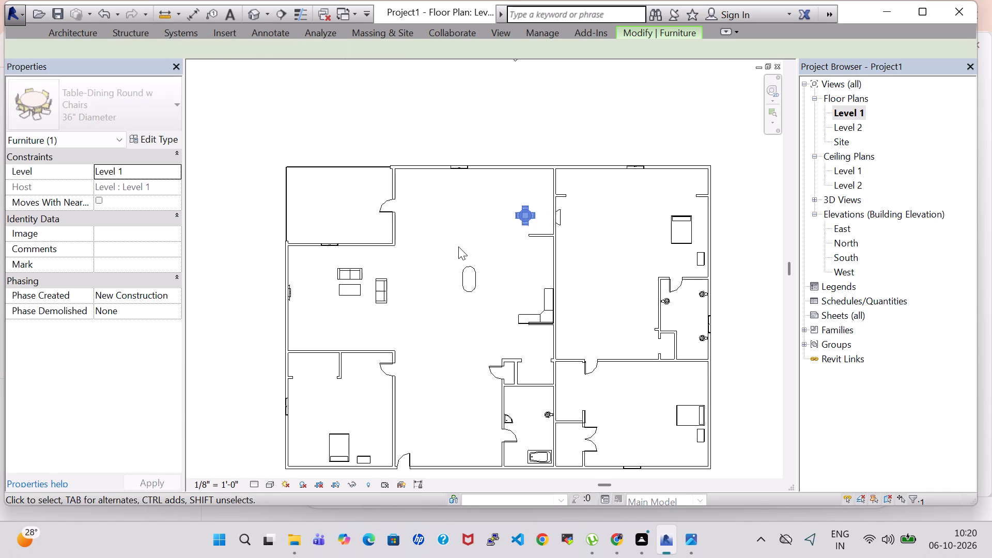
key(Left)
key(Left)
key(Left)
key(Left)
key(Left)
key(Left)
key(Left)
key(Left)
key(Left)
key(Left)
key(Left)
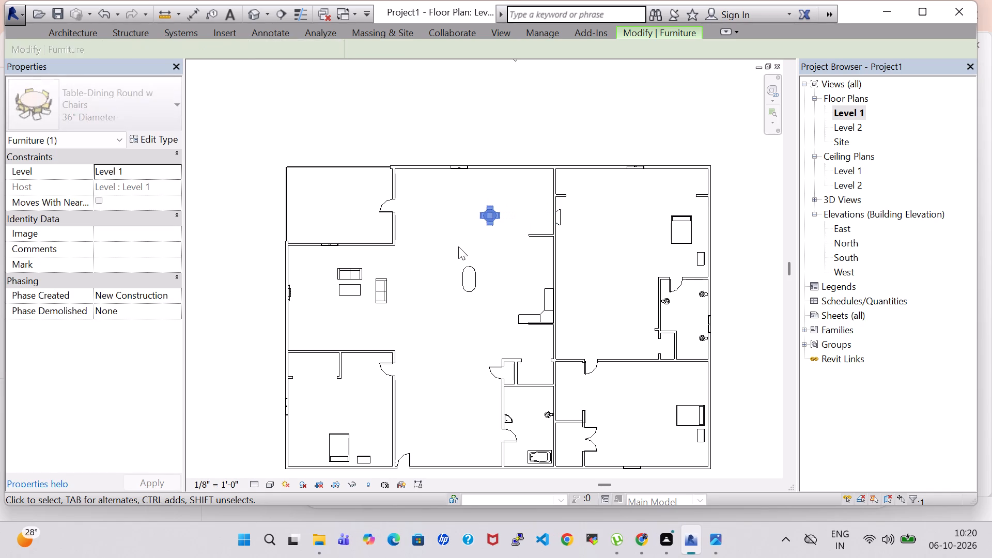
key(Left)
key(Left)
key(Left)
key(Left)
key(Left)
key(Left)
key(Left)
key(Left)
key(Left)
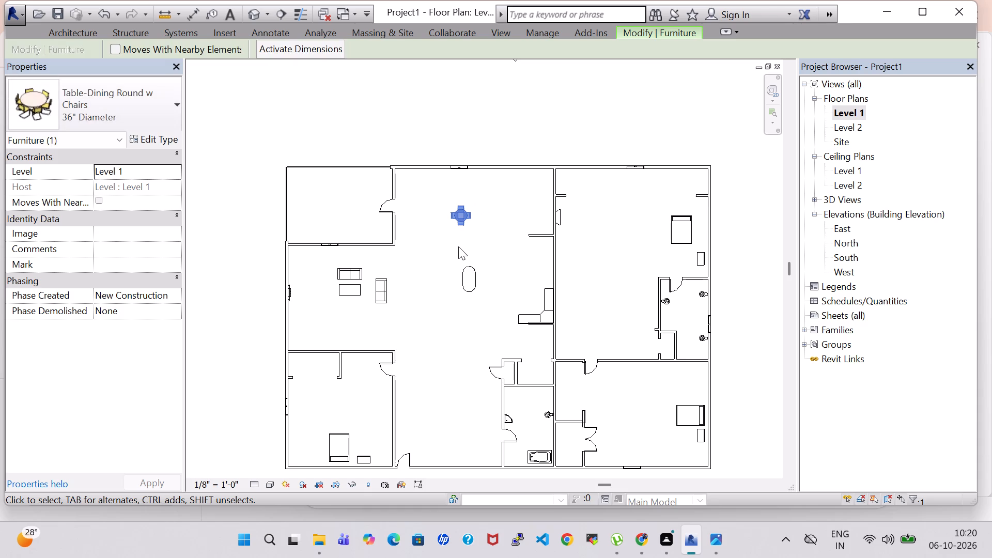
key(Right)
key(Right)
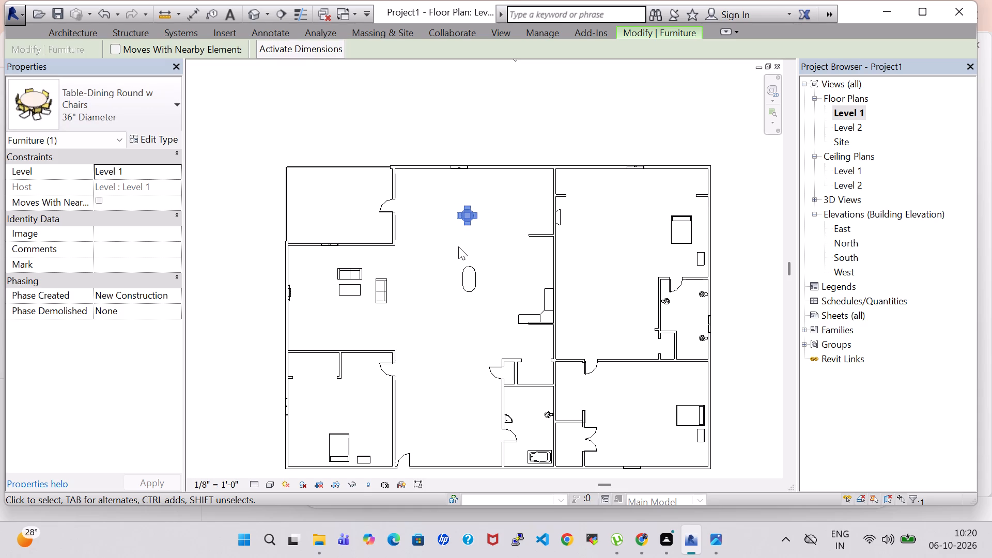
Rotate the round dining table with chairs in place by six quarter turns.
key(space)
key(space)
key(space)
key(space)
key(space)
key(space)
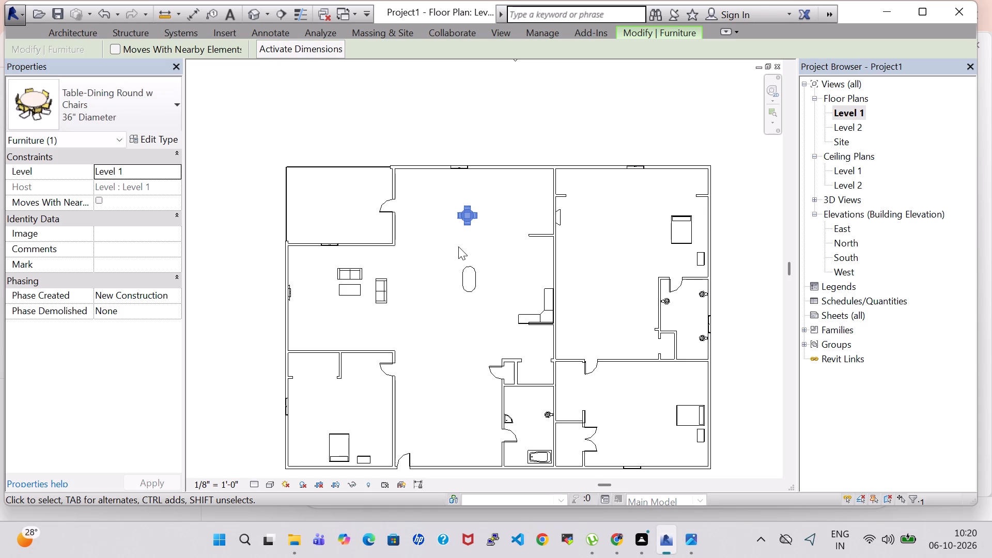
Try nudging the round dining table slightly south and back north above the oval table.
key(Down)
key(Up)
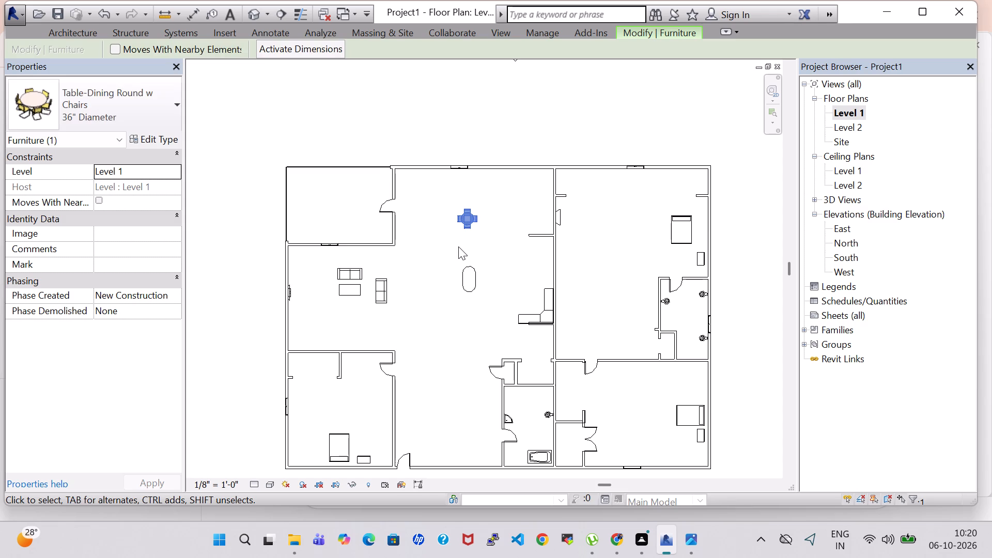
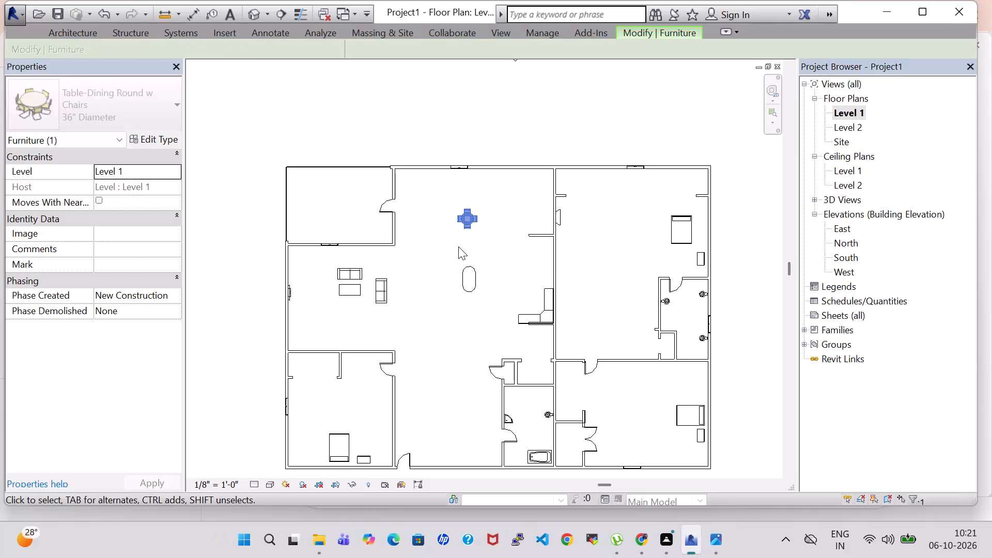
Nudge the round dining table with chairs south in the central hall, closer to the oval table.
key(Up)
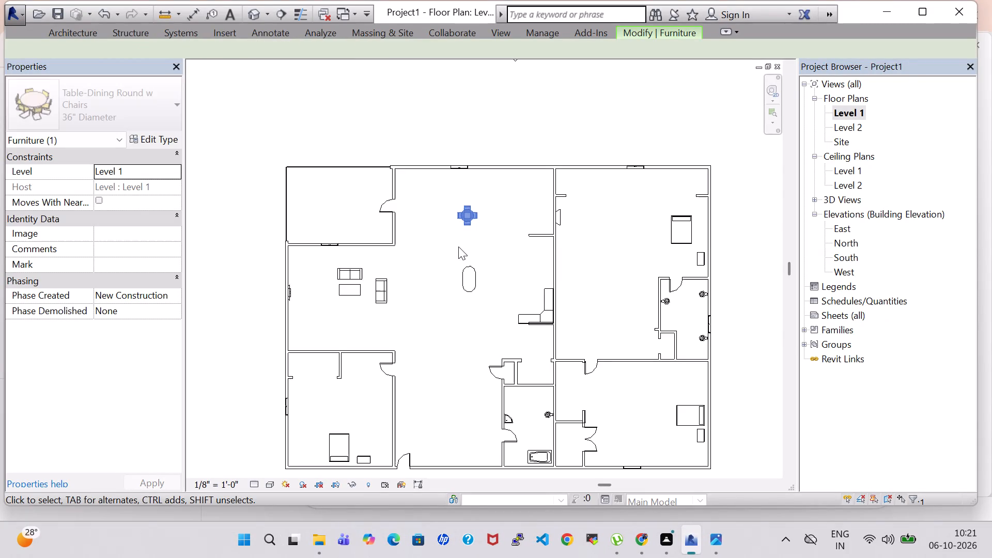
key(Down)
key(Down)
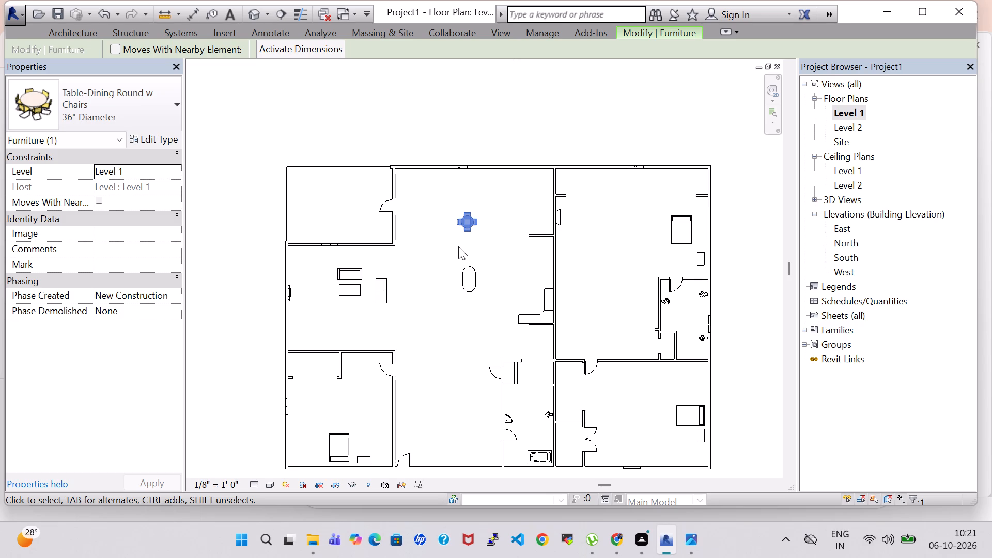
key(Up)
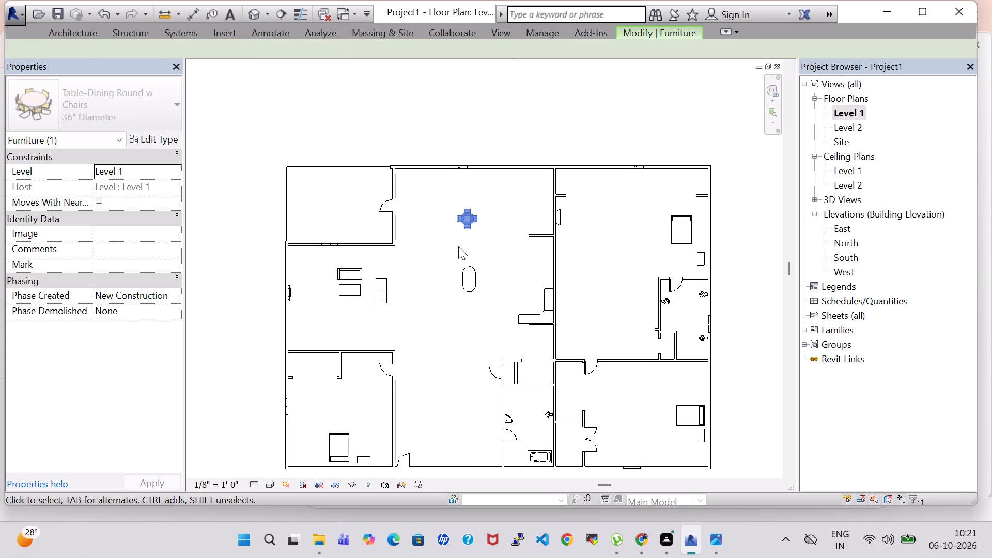
key(Down)
key(Down)
key(Down)
key(Up)
key(Down)
key(Down)
key(Down)
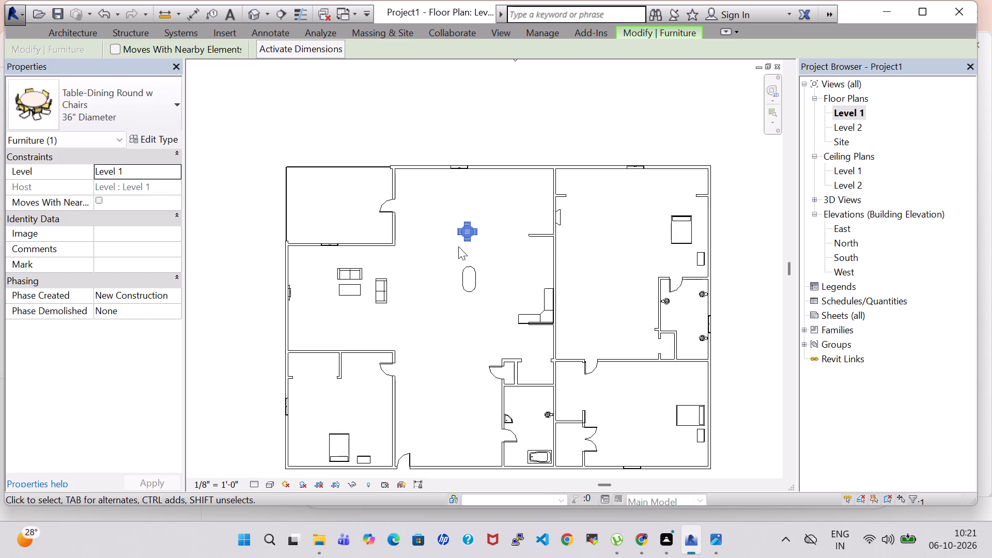
key(Down)
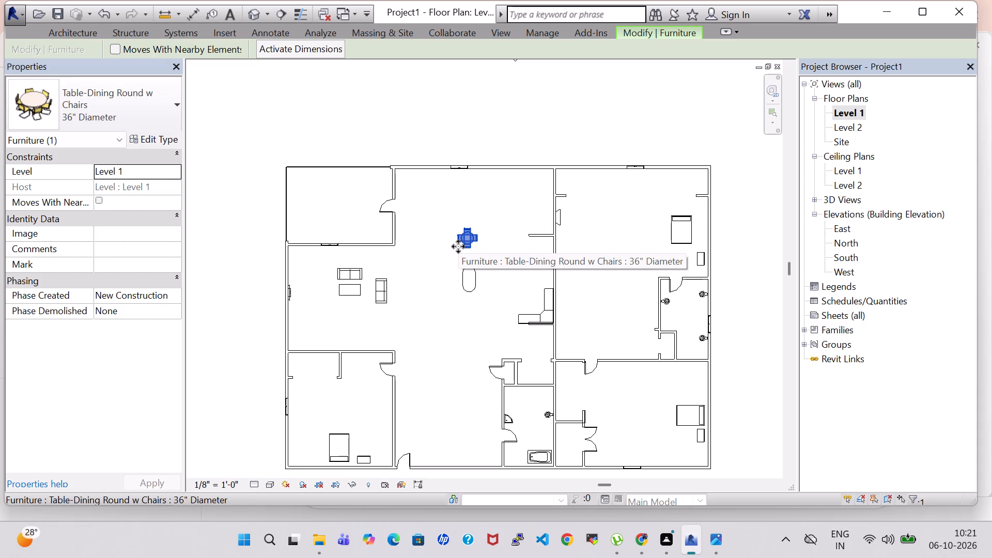
Rotate the round dining table a quarter turn and nudge it slightly back north, away from the oval table.
key(space)
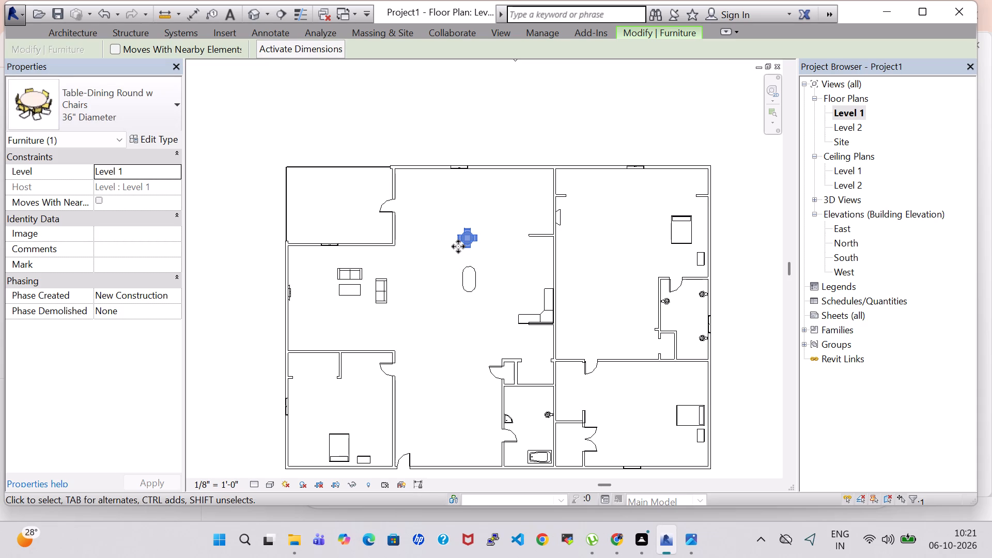
key(Up)
key(Up)
key(Down)
key(Down)
key(Up)
key(Up)
key(Up)
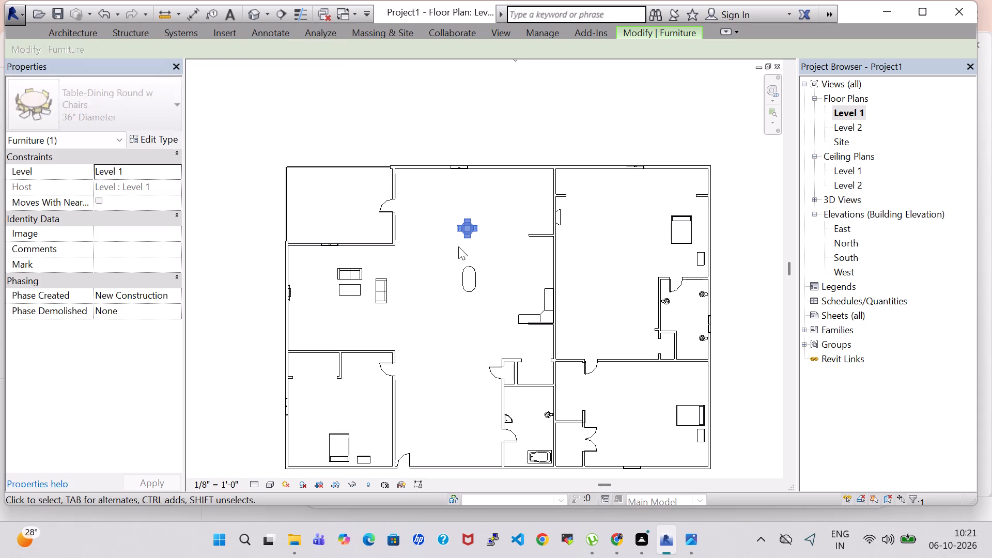
key(Up)
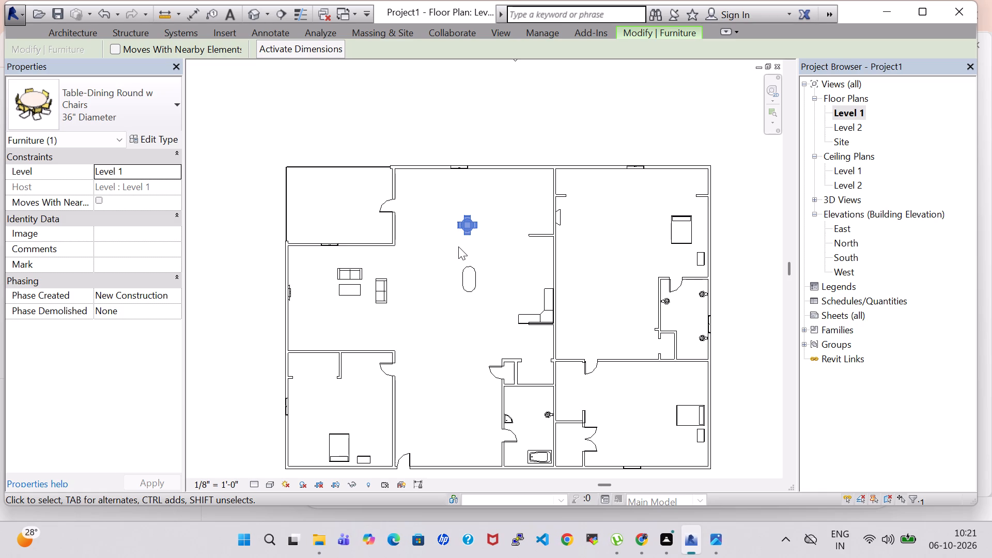
Rotate the round dining table with chairs in place by six quarter turns.
key(space)
key(space)
key(space)
key(Return)
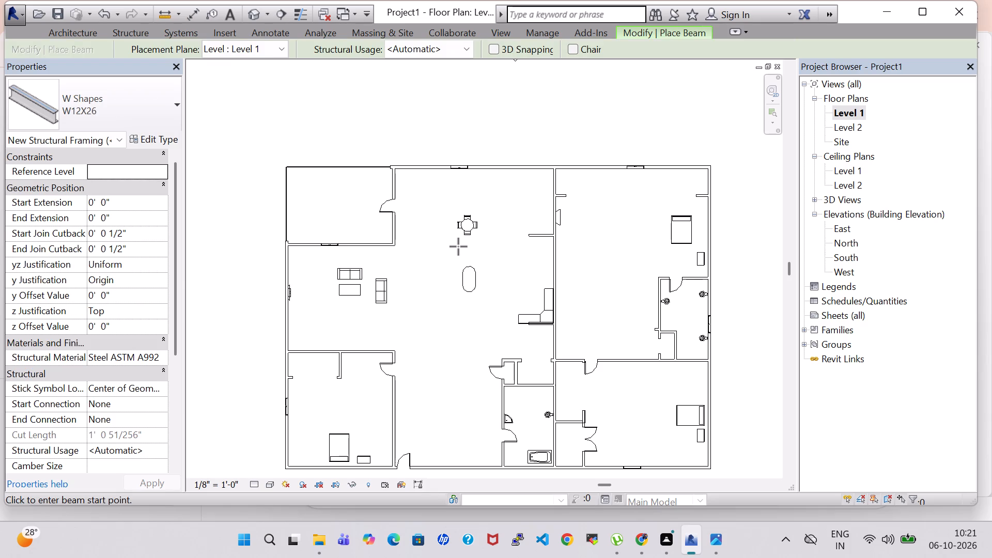
key(Escape)
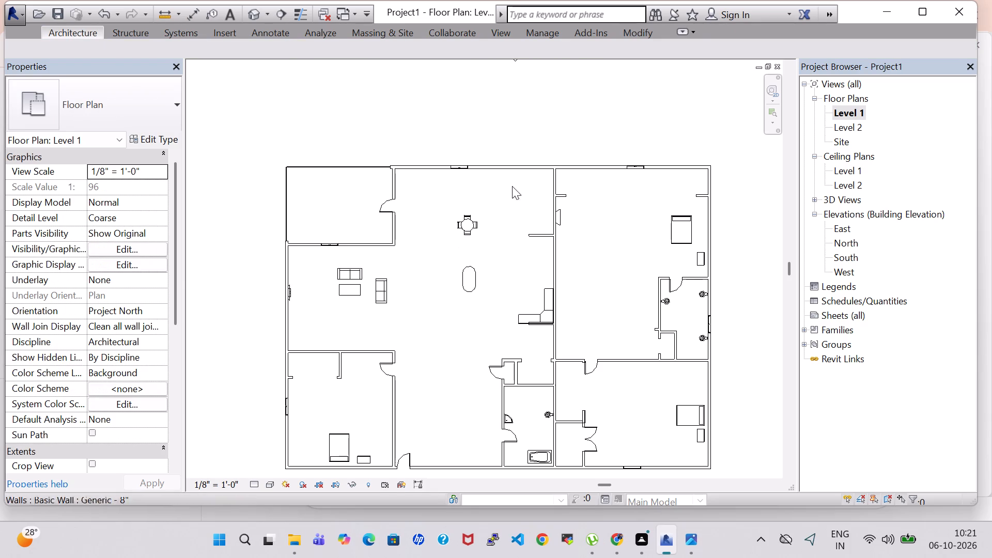
click(477, 227)
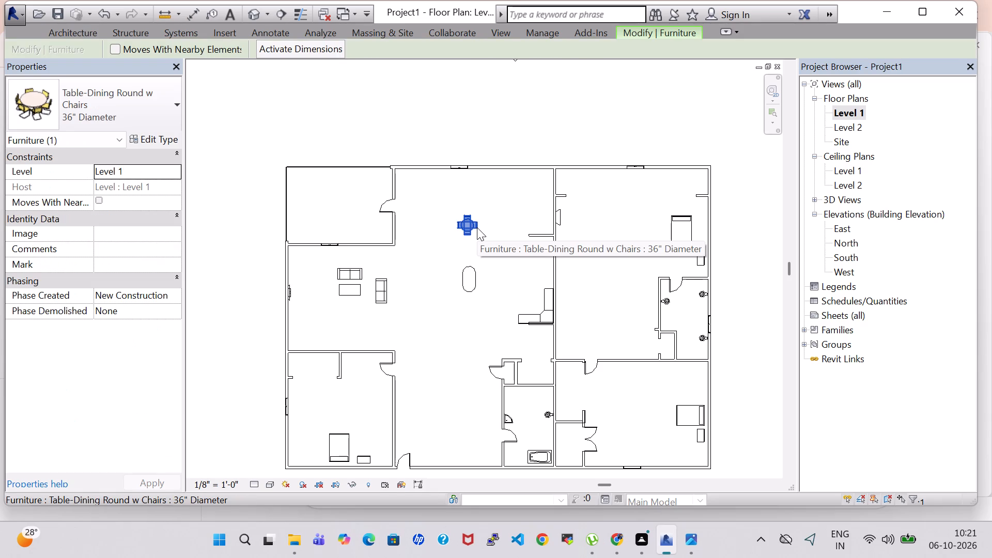
key(space)
key(space)
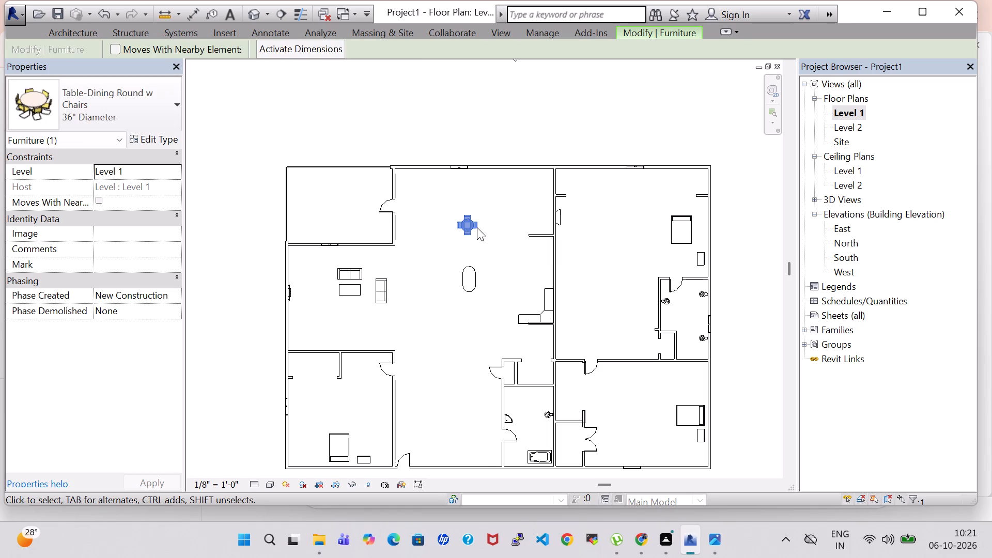
key(space)
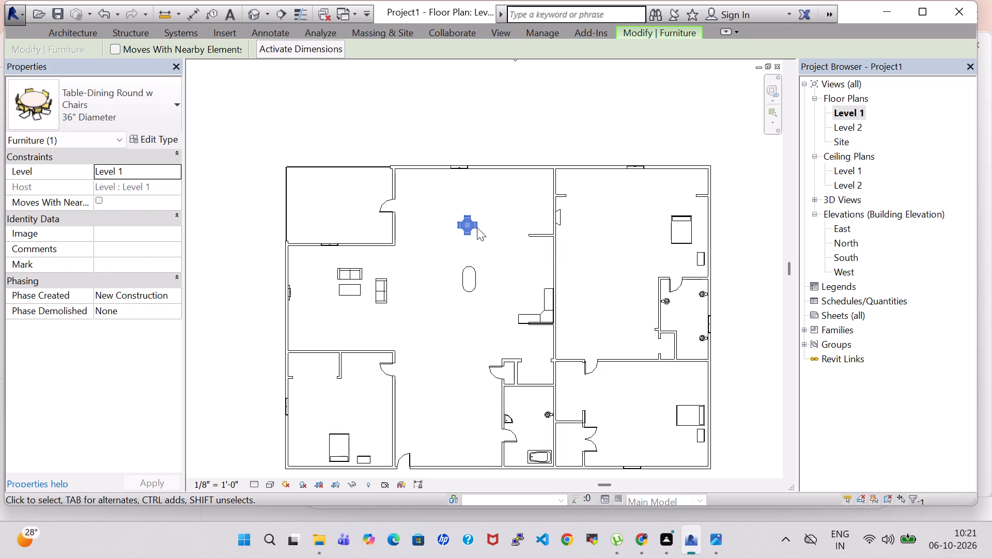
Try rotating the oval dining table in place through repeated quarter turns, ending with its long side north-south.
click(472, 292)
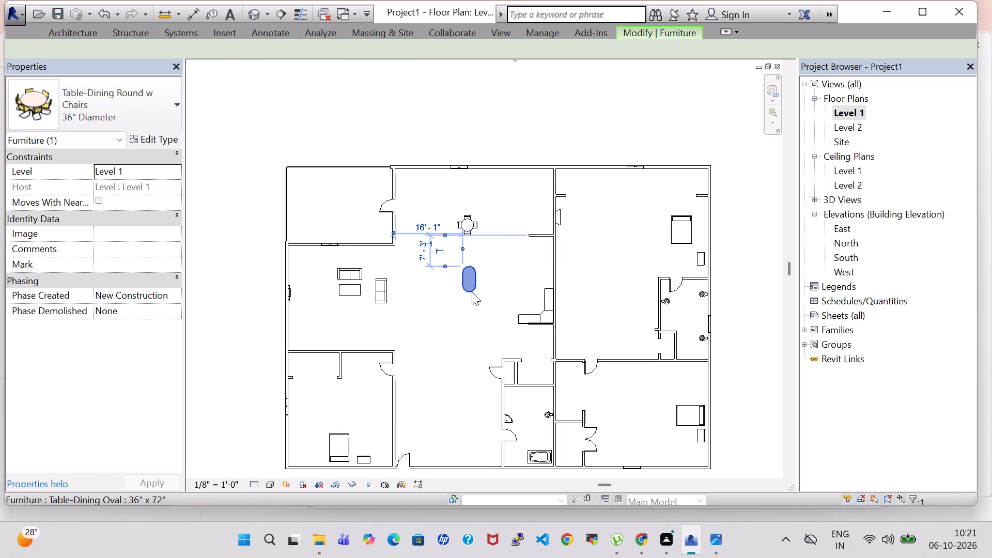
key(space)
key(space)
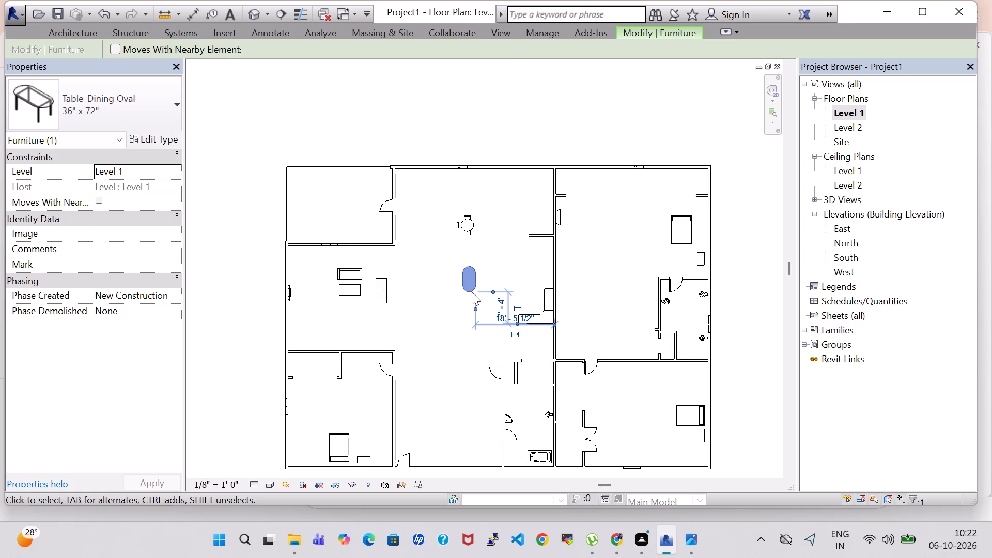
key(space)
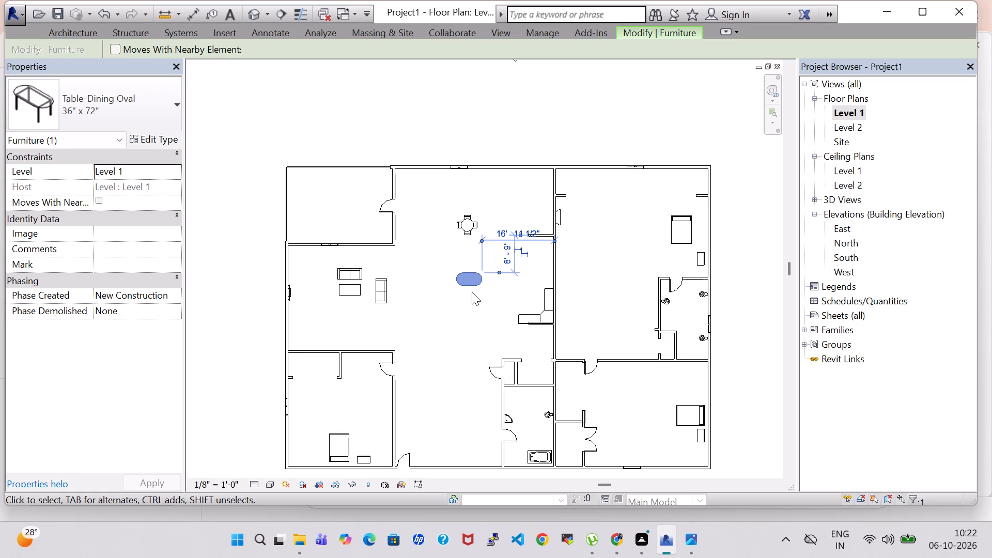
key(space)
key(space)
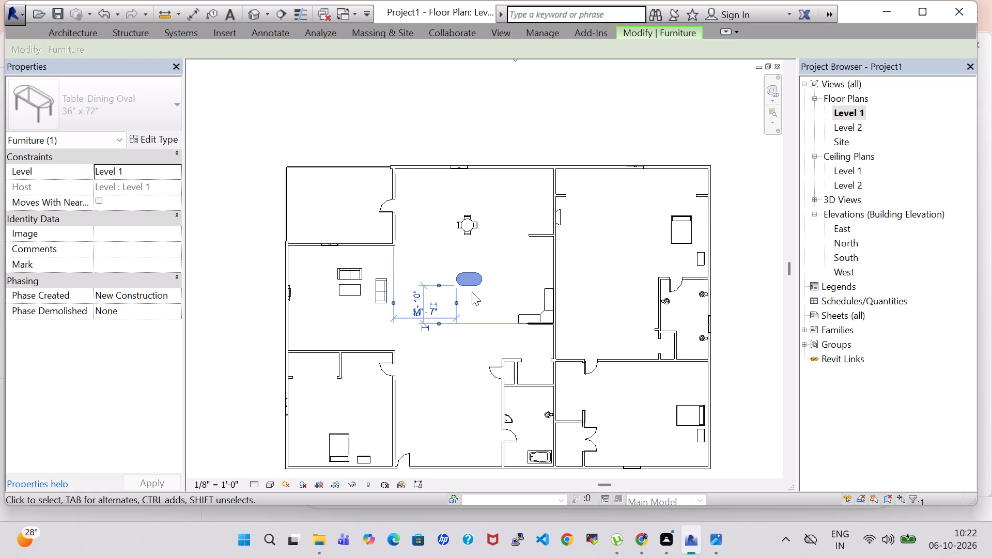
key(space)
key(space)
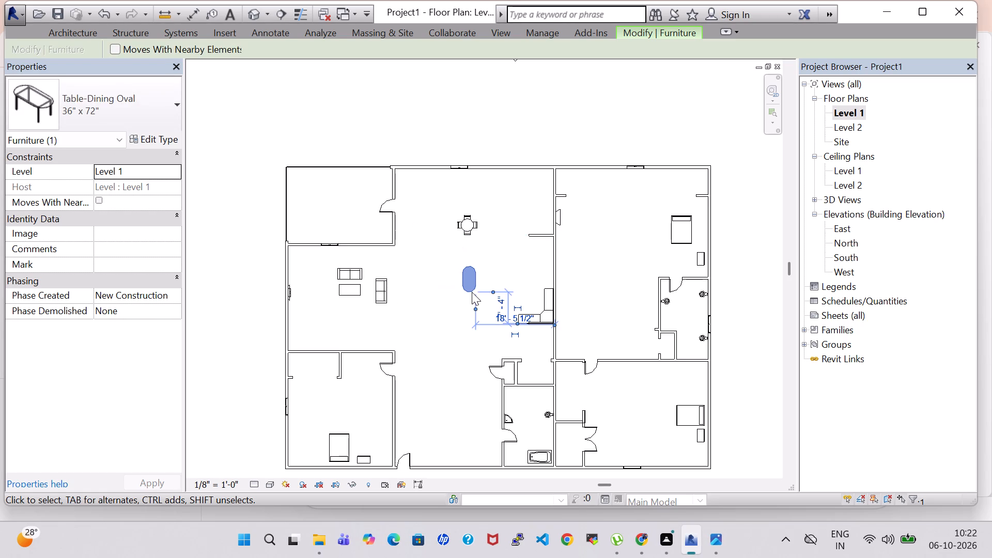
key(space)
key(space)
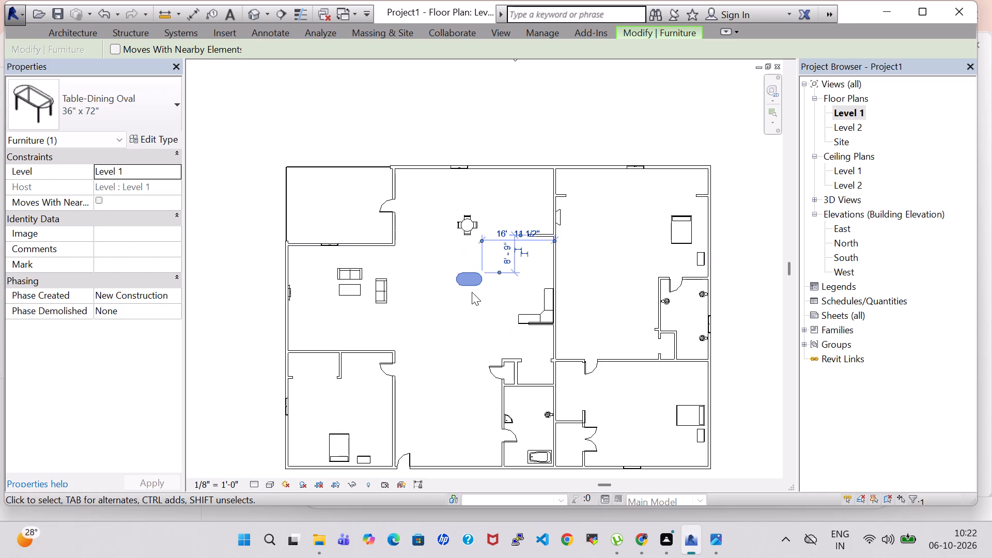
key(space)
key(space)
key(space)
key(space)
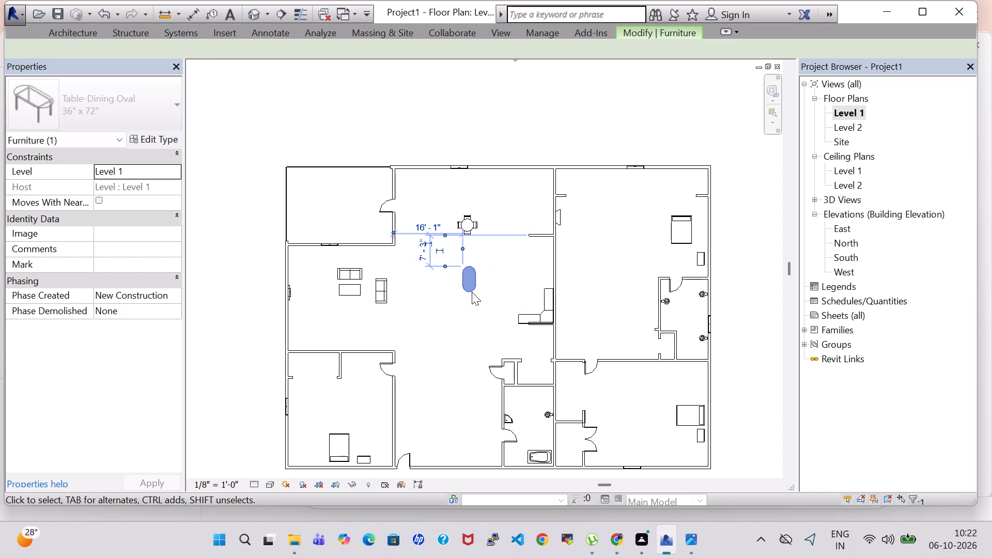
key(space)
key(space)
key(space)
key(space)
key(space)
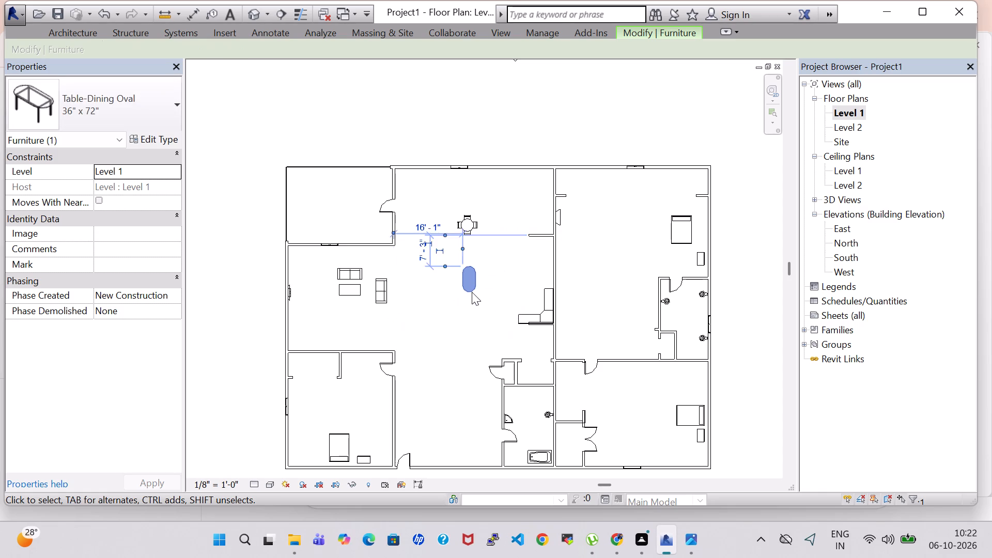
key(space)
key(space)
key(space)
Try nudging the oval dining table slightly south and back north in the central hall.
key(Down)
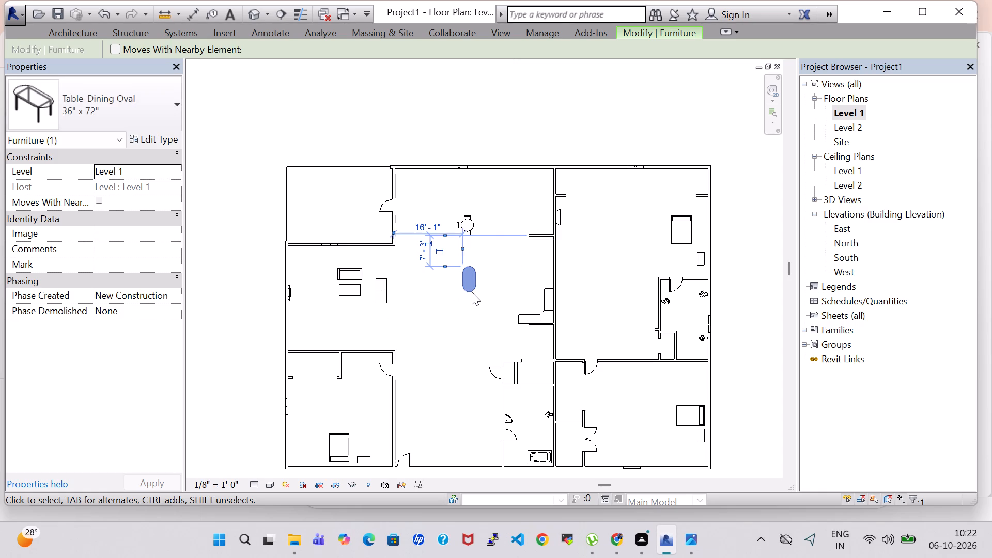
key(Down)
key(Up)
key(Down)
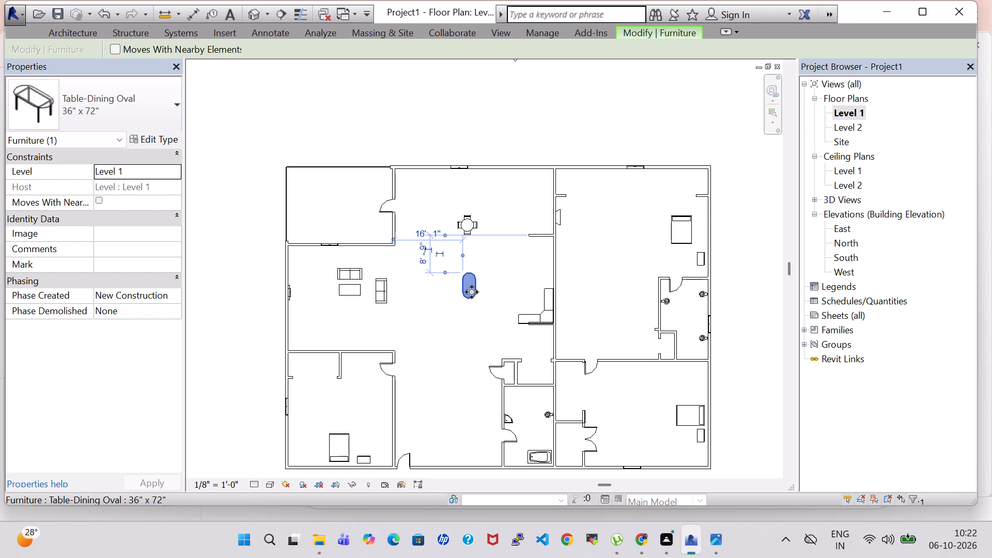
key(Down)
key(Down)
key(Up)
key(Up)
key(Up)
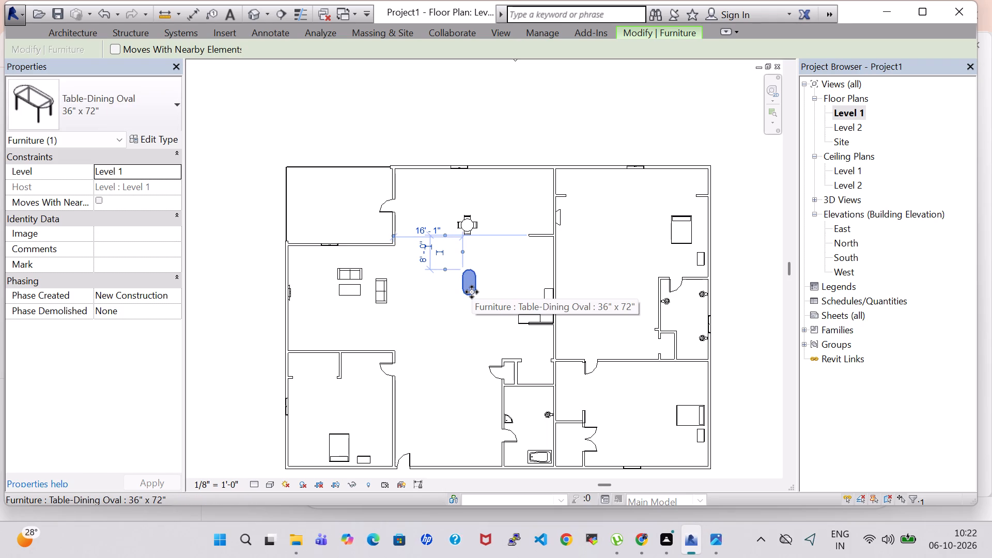
Move the oval dining table north toward the round table, about 2'-9" south of the hall's short east wall stub.
key(Up)
key(Up)
key(Up)
key(Up)
key(Up)
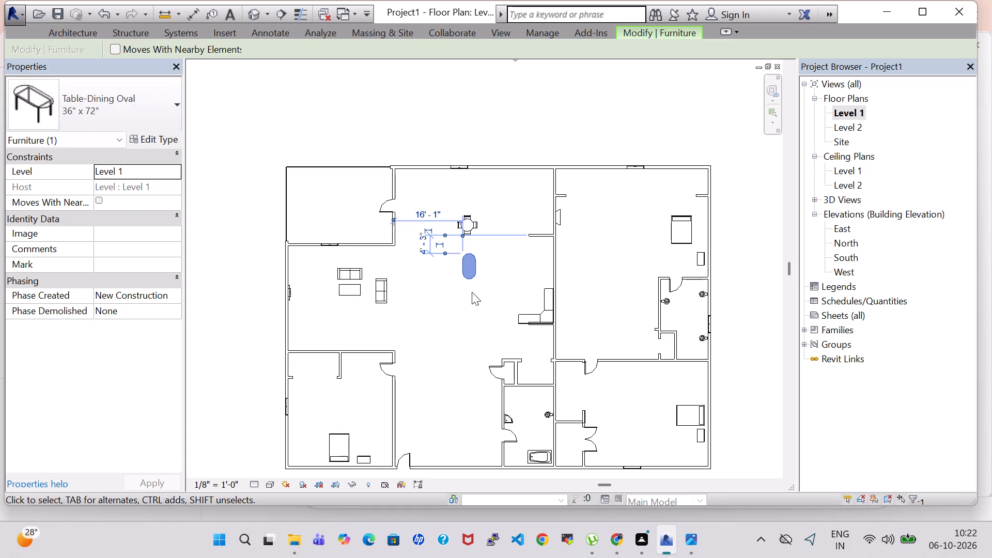
key(Up)
key(Down)
key(Down)
key(Up)
key(Up)
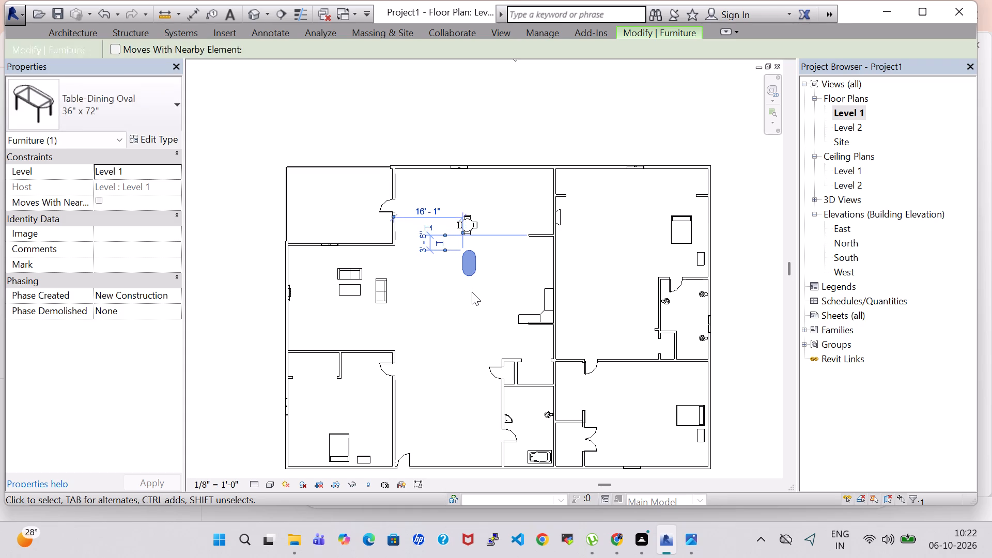
key(Up)
key(Down)
key(Down)
key(Down)
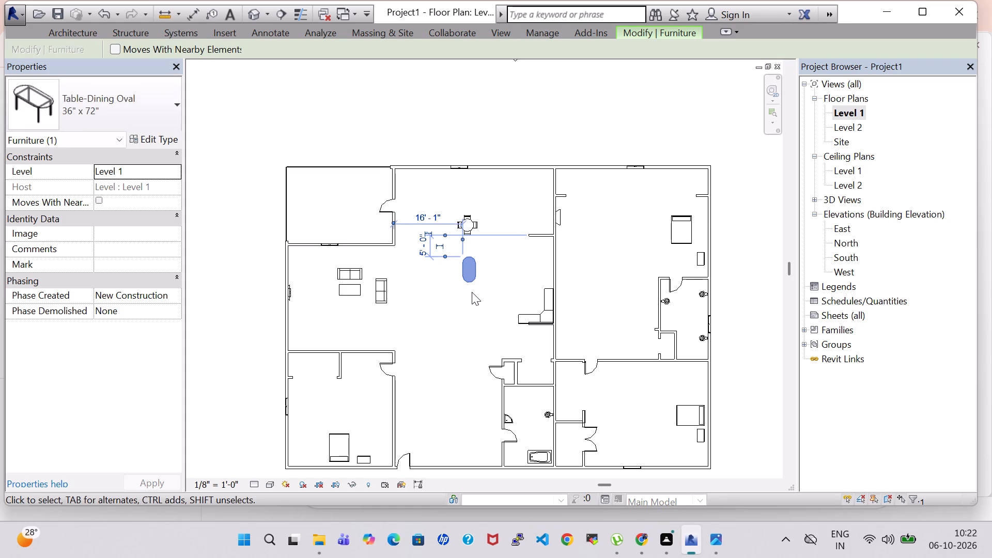
key(Up)
key(Up)
key(Up)
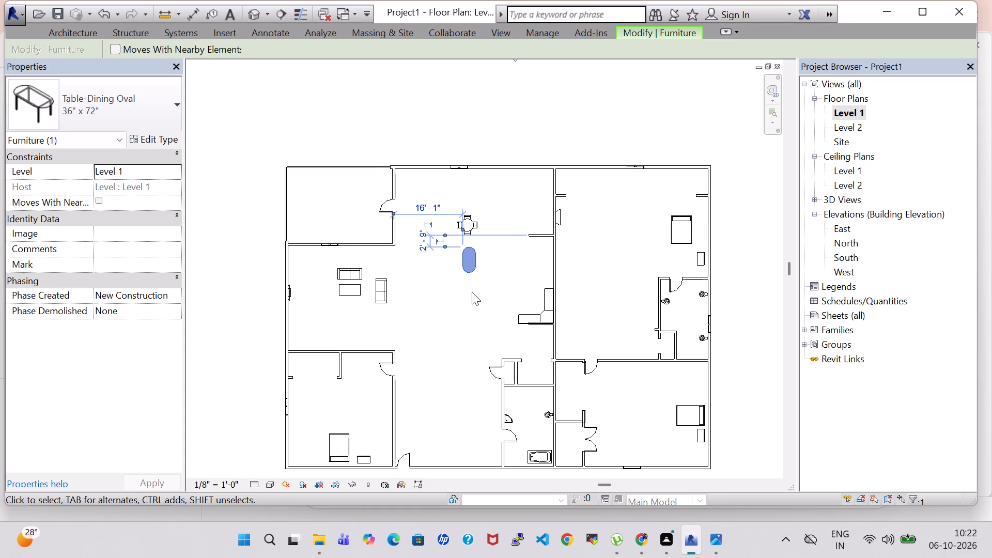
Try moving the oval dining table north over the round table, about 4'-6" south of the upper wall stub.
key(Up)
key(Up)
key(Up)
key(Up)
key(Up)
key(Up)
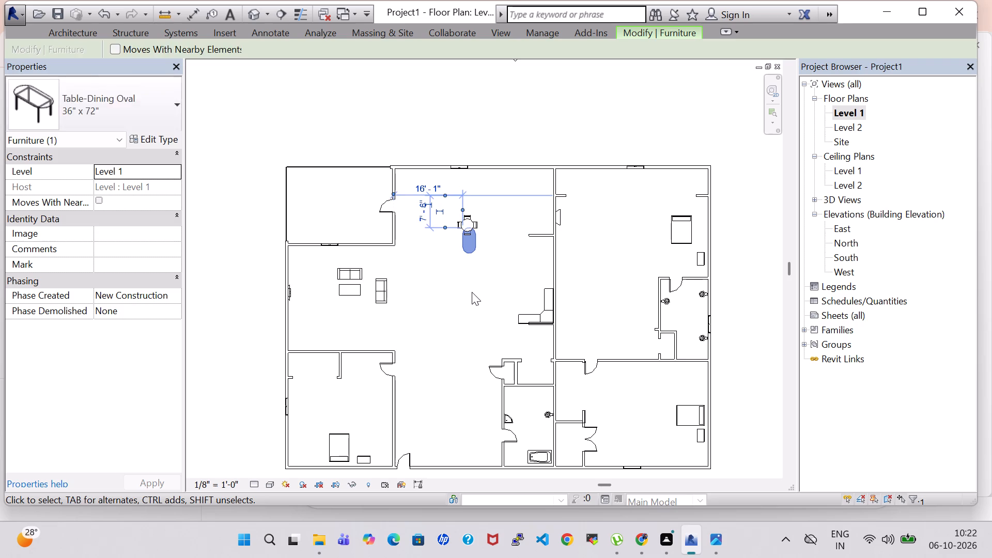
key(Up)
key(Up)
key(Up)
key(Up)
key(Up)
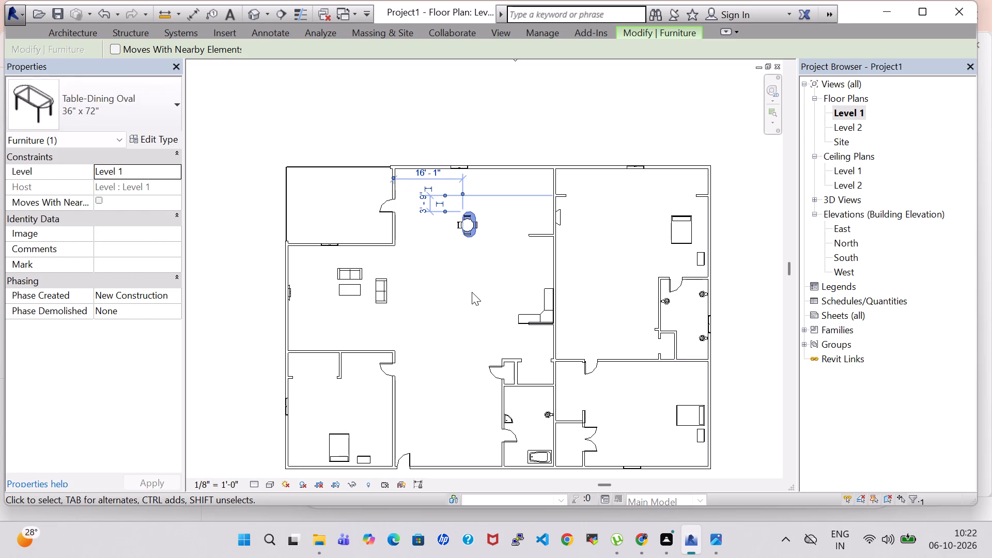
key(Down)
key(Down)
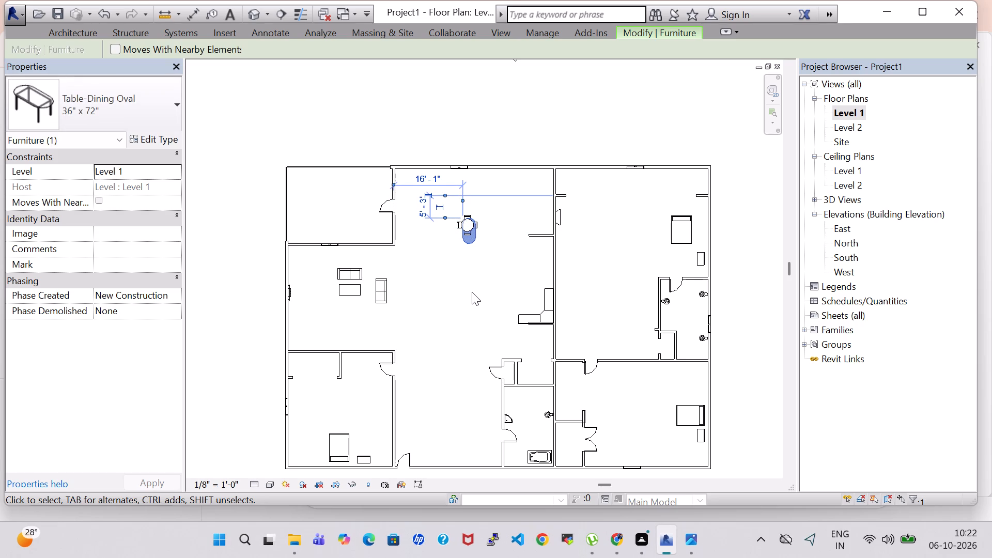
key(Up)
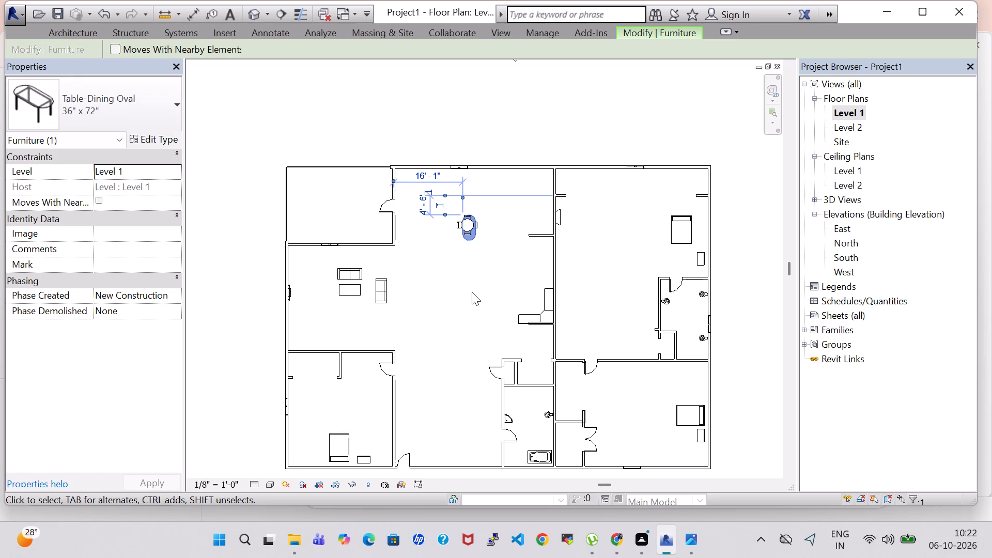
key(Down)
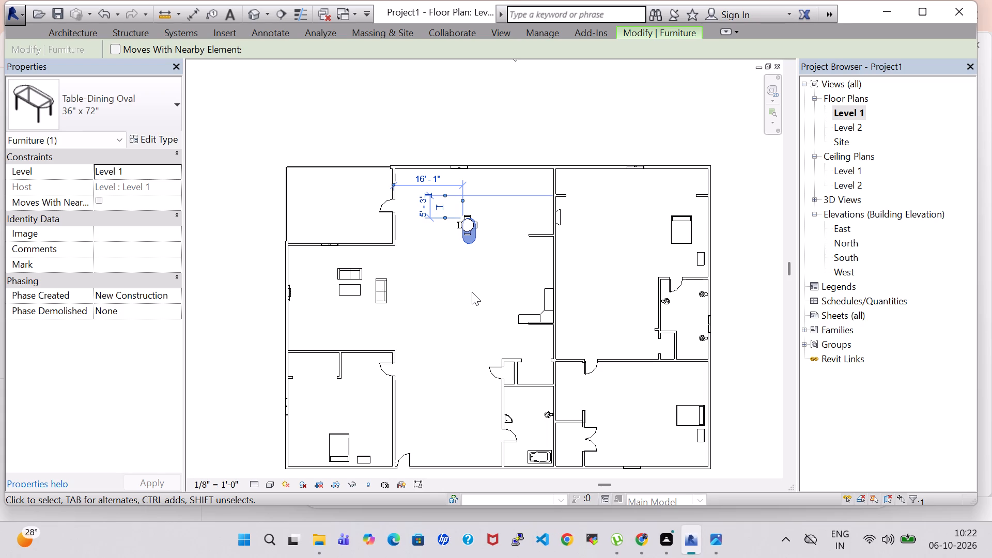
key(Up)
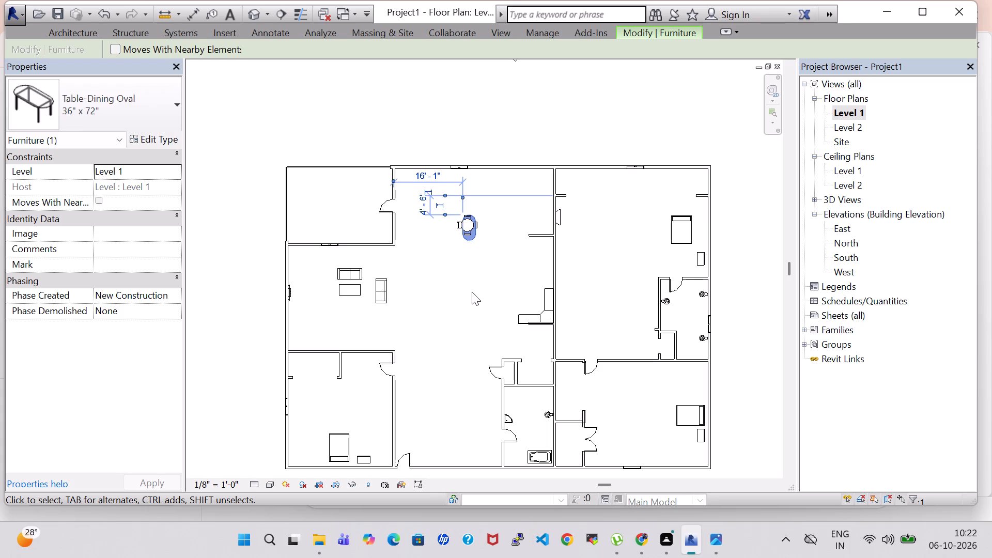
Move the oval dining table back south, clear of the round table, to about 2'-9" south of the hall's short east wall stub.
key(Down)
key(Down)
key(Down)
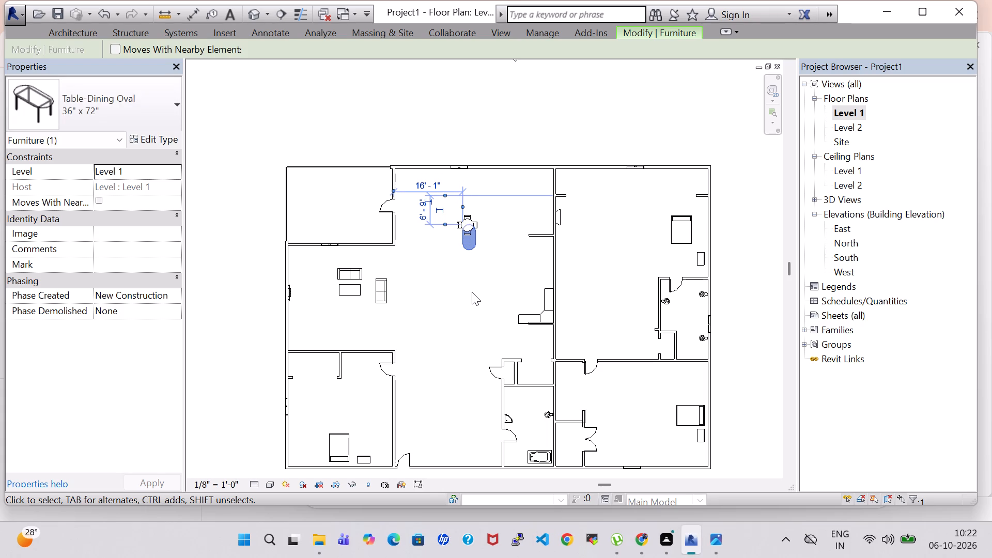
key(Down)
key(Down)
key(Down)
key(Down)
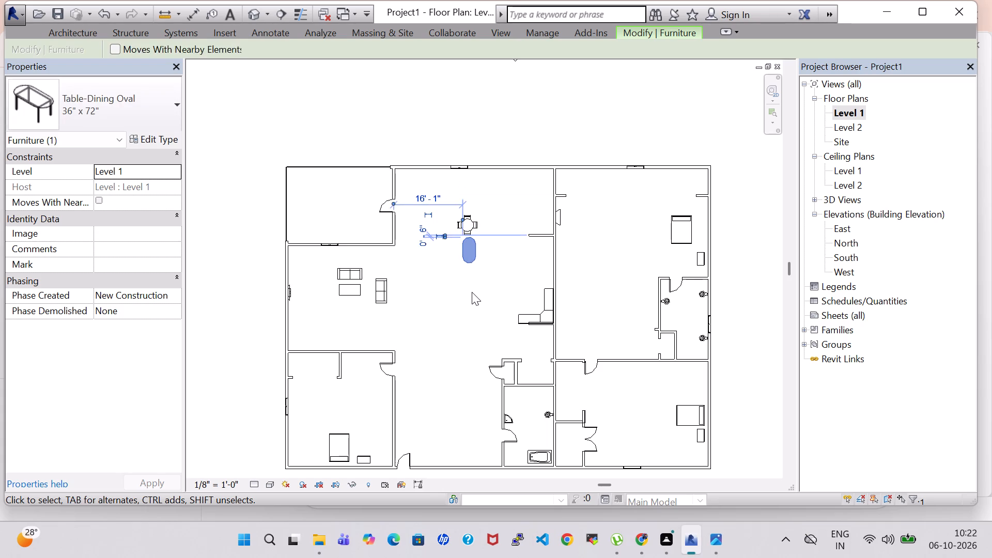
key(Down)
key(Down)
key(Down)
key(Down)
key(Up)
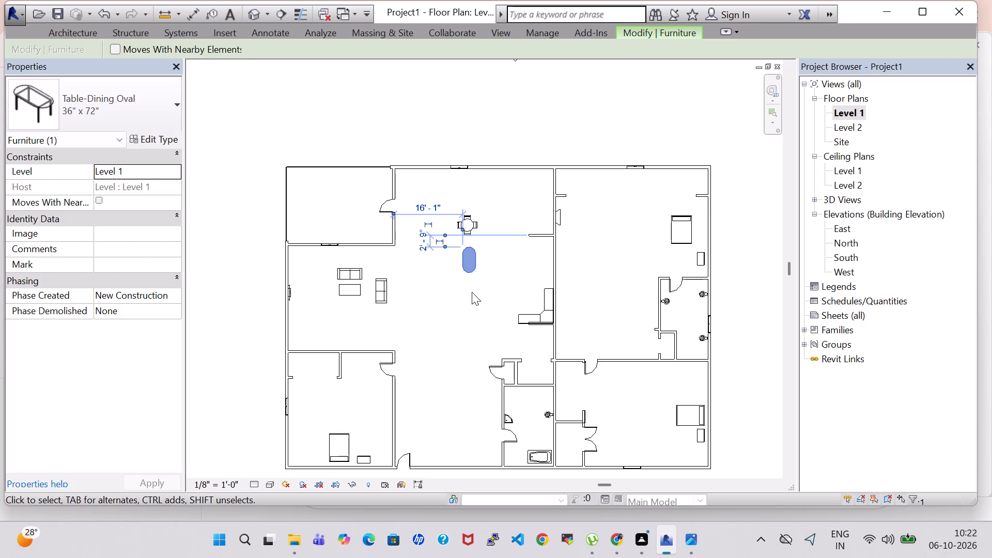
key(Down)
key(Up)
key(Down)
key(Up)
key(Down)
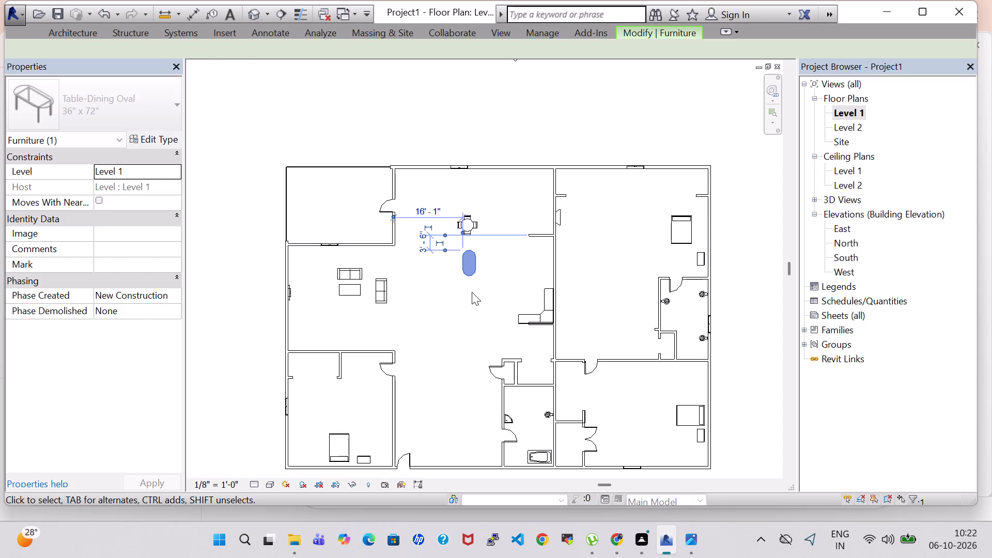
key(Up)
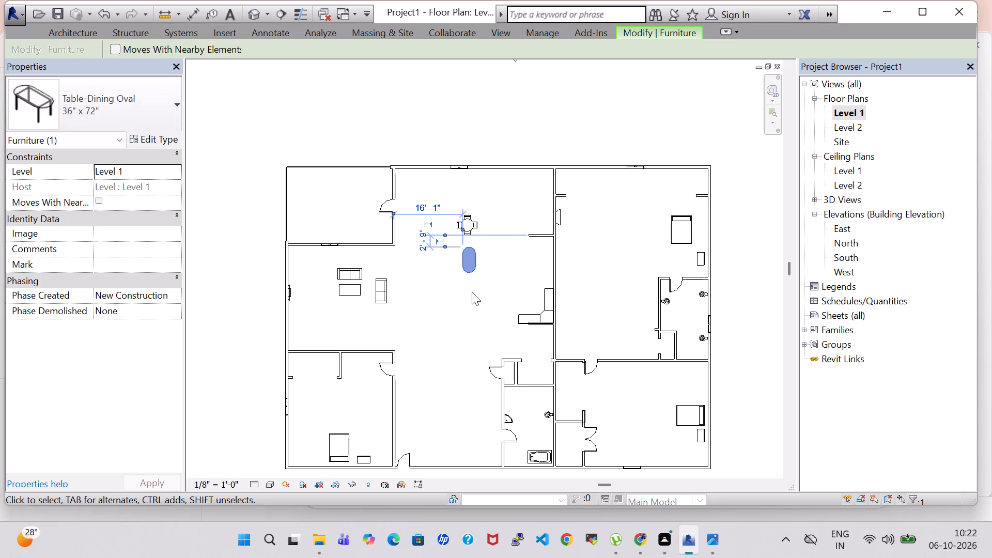
Move the oval dining table farther south, to about 8'-9" south of the hall's short east wall stub.
key(Up)
key(Up)
key(Down)
key(Down)
key(Down)
key(Down)
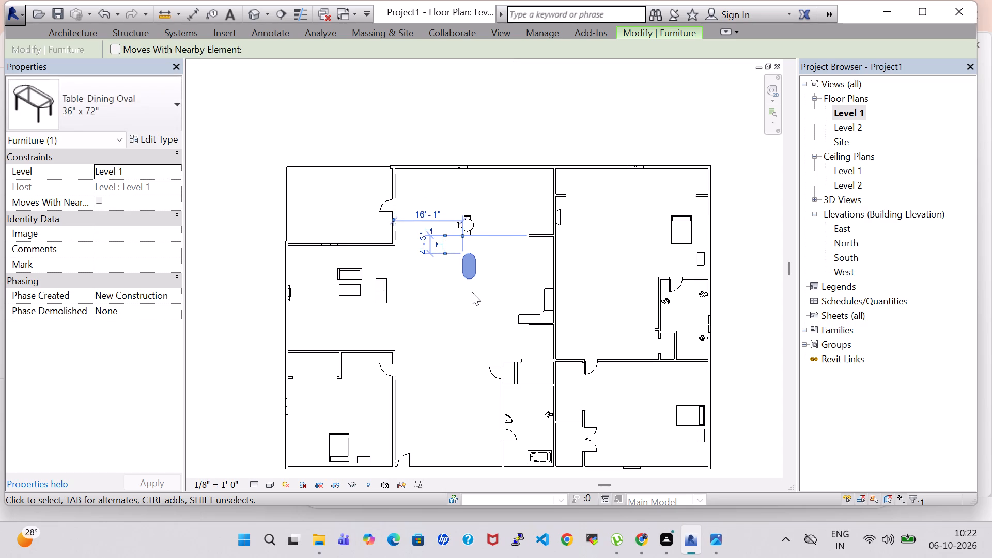
key(Down)
key(Down)
key(Down)
key(Down)
key(Down)
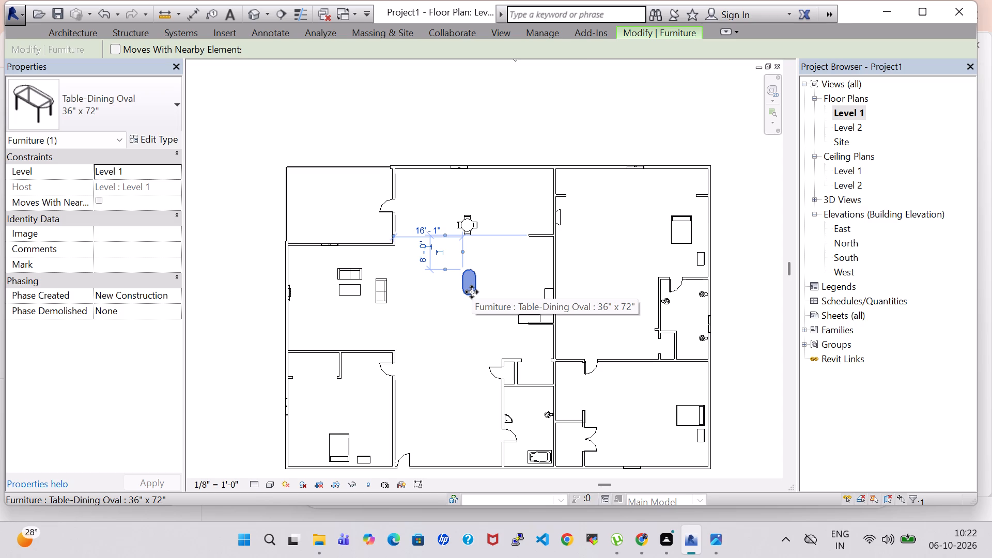
key(Up)
key(Down)
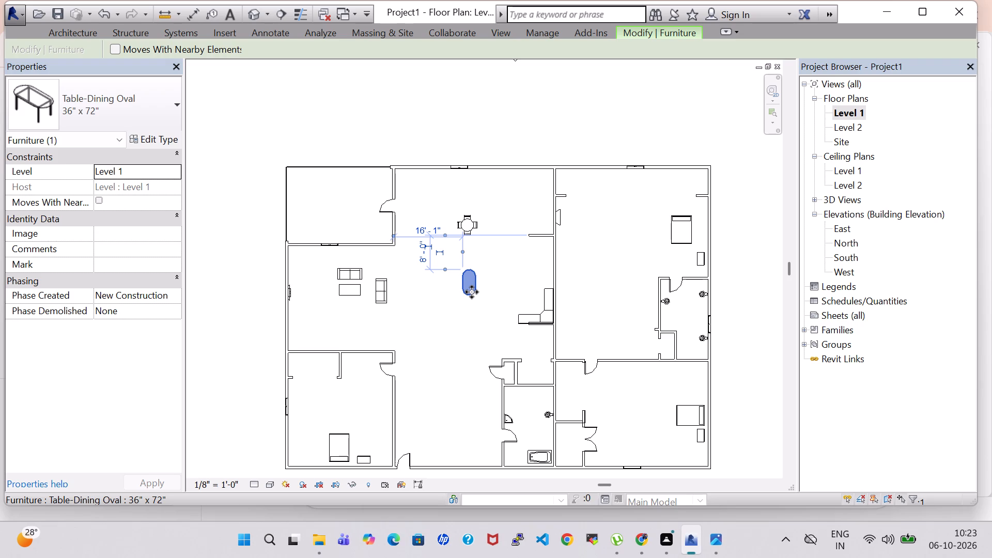
key(Down)
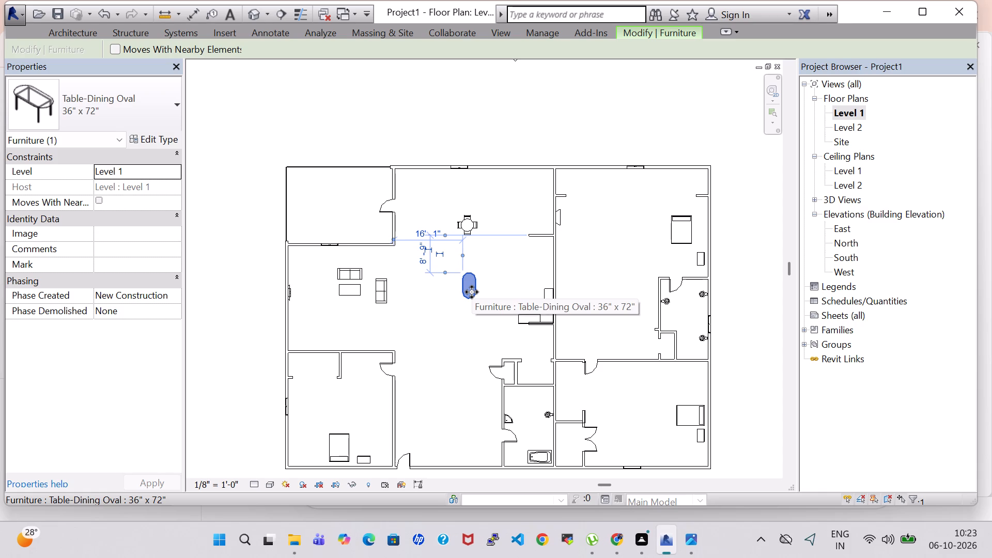
Shift the oval dining table west to about 13'-10" from the hall's west wall line, and one nudge farther south.
key(Left)
key(Left)
key(Left)
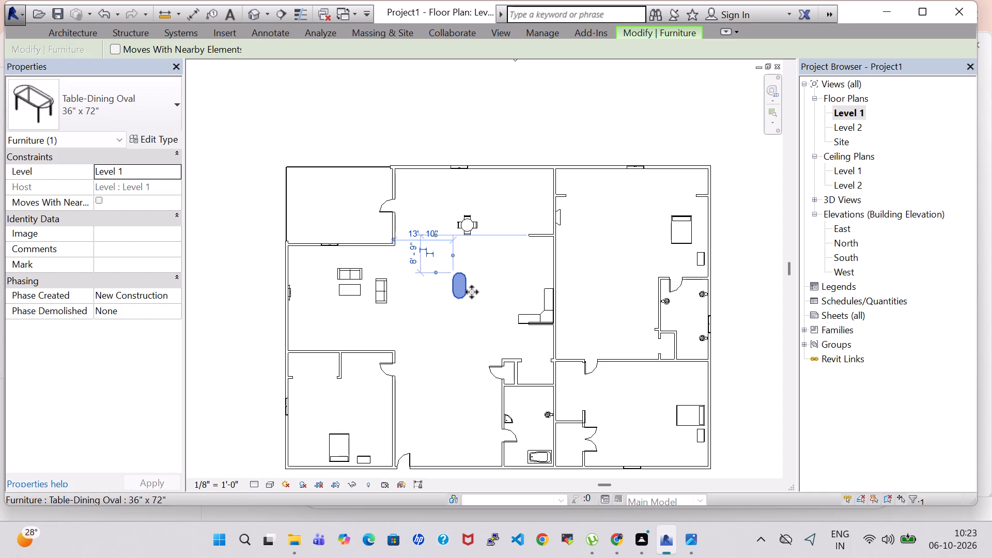
click(472, 292)
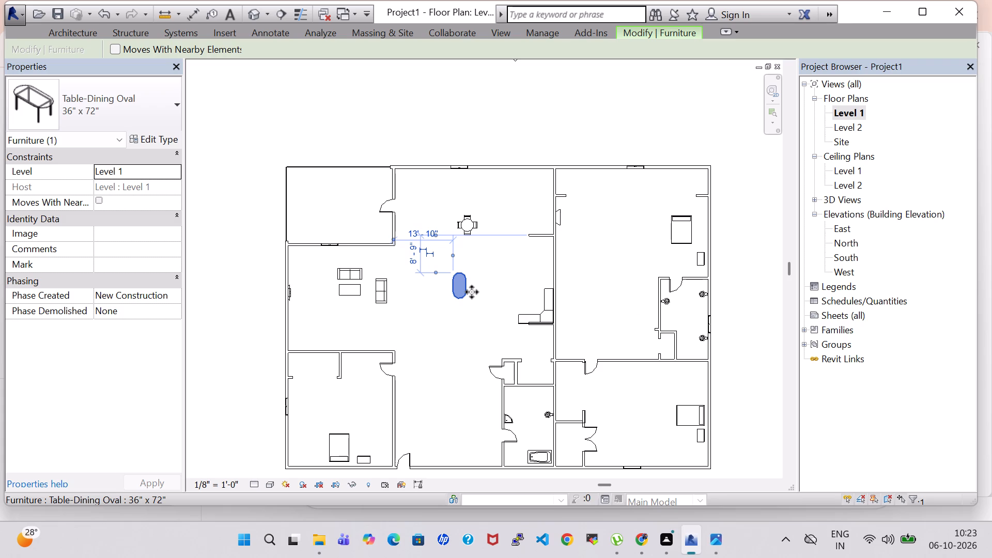
key(Up)
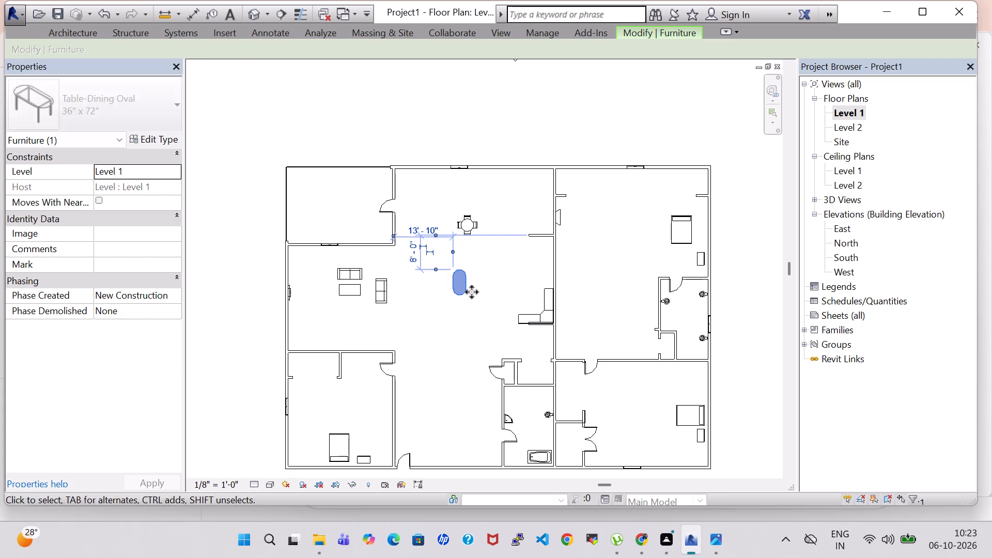
key(Down)
key(Down)
Rotate the oval dining table in place by two quarter turns, leaving its long side north-south.
key(space)
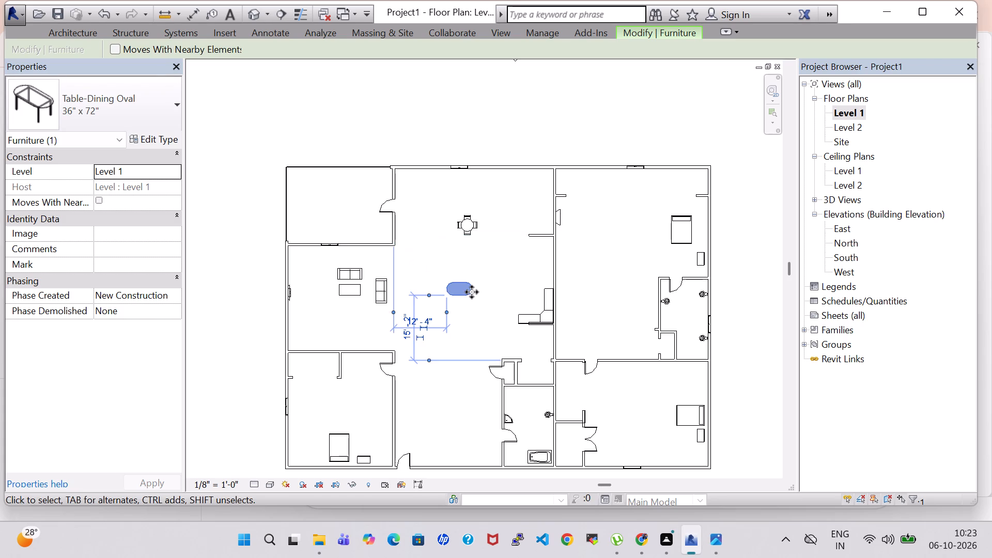
key(space)
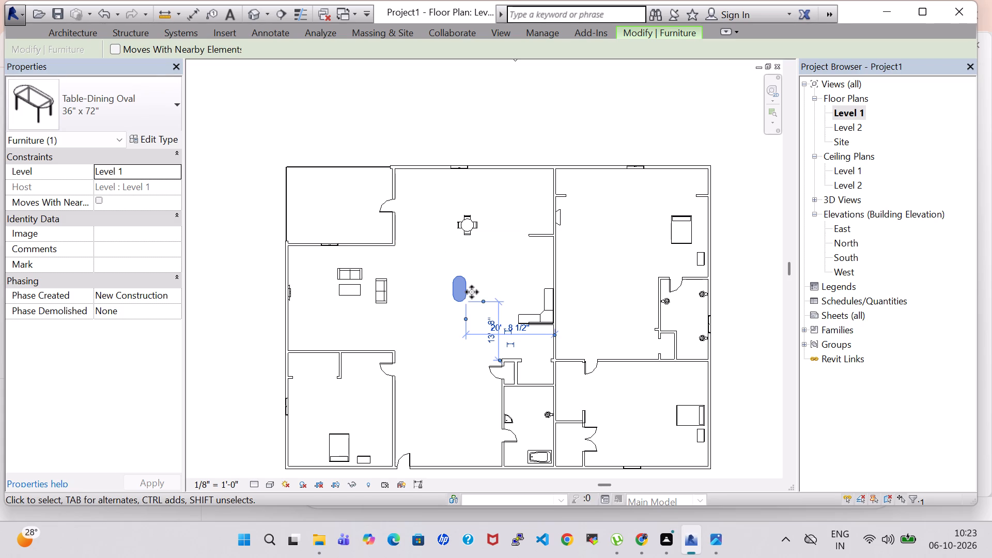
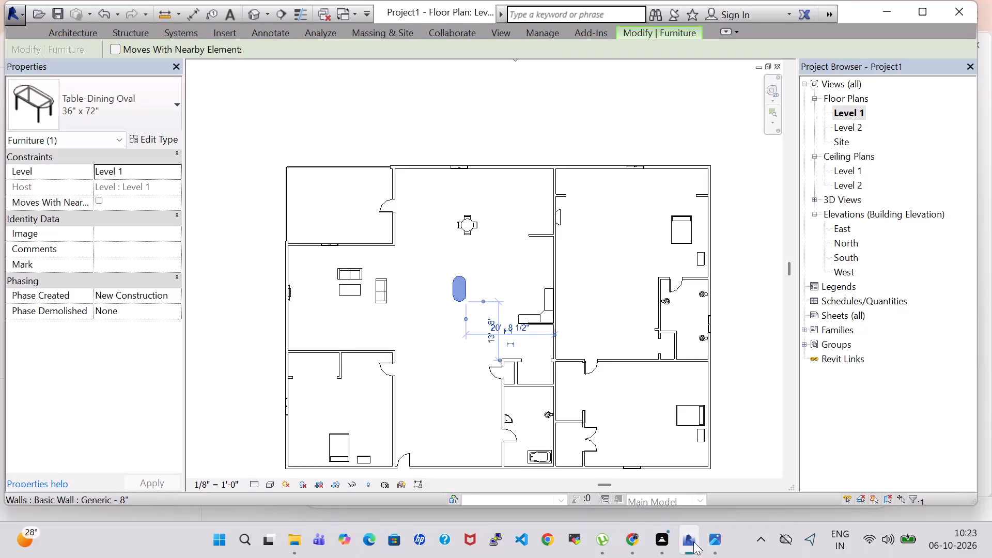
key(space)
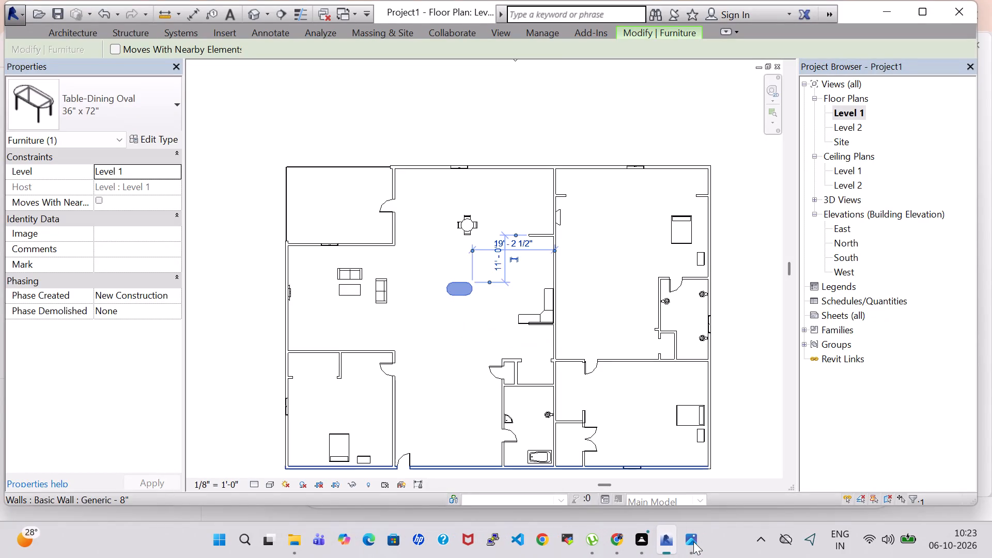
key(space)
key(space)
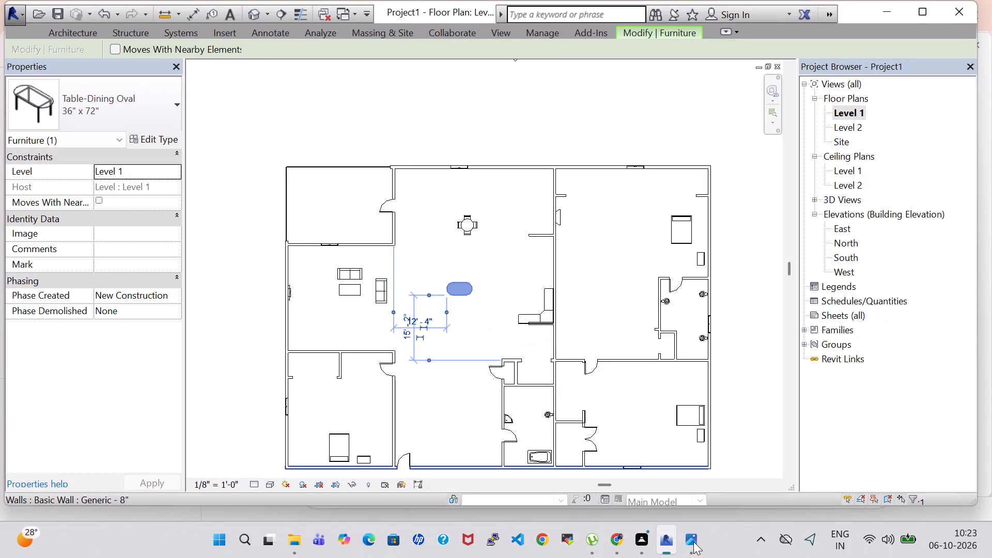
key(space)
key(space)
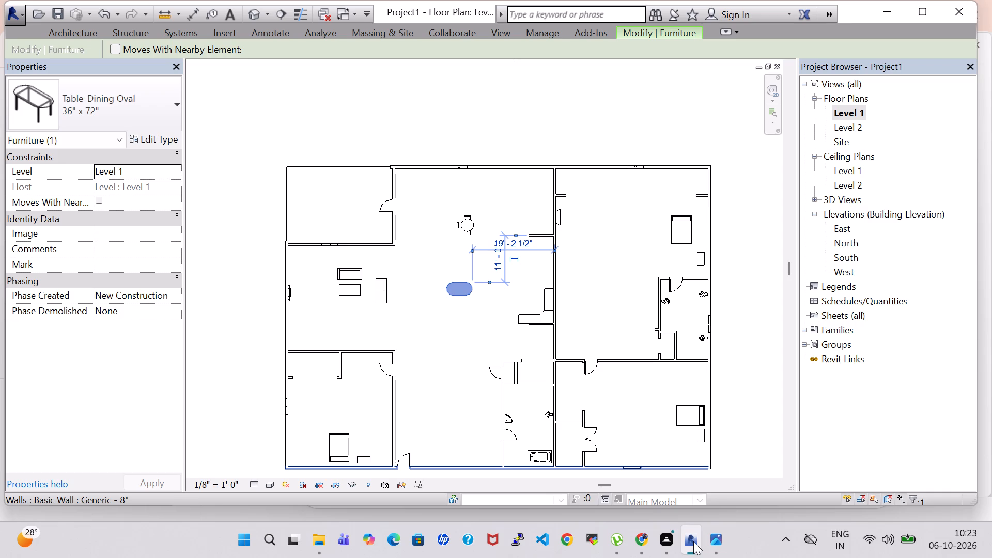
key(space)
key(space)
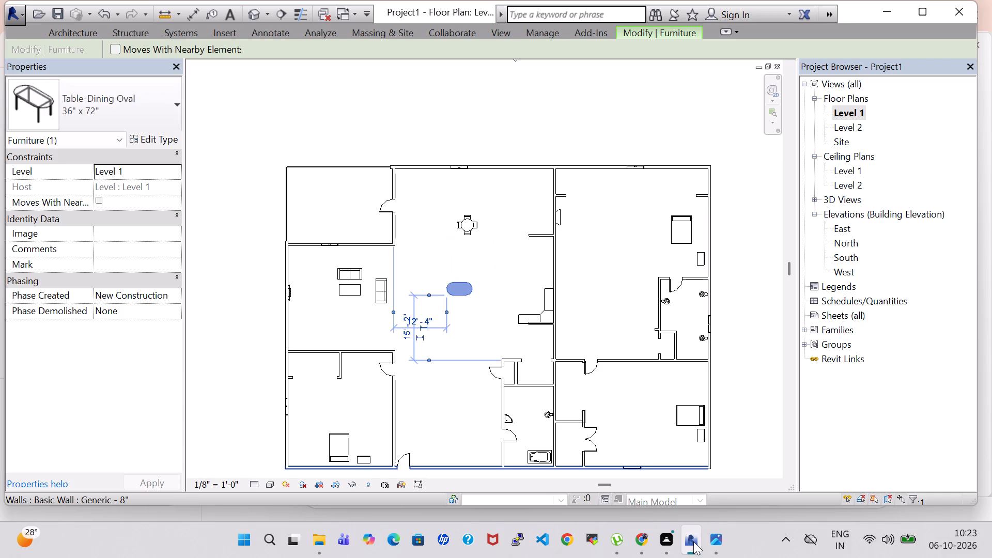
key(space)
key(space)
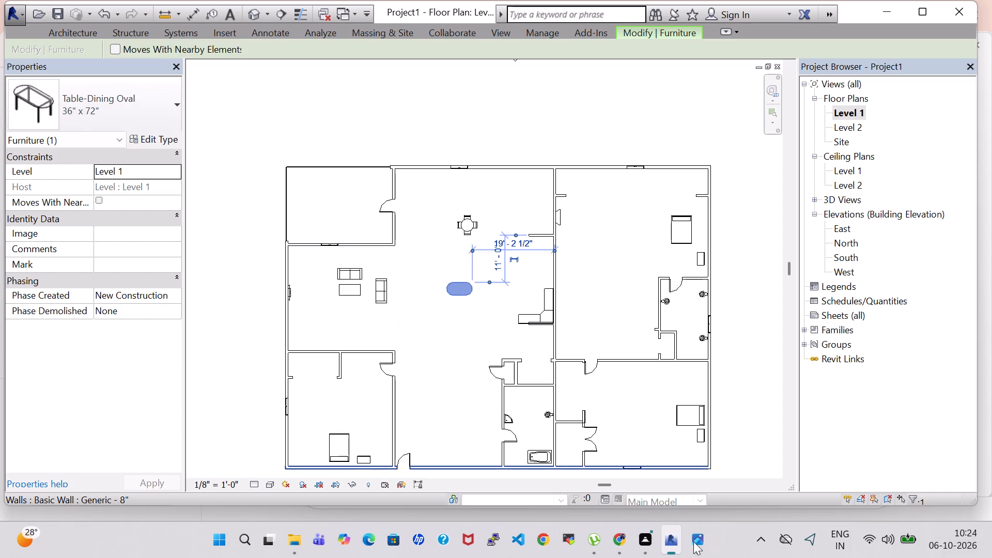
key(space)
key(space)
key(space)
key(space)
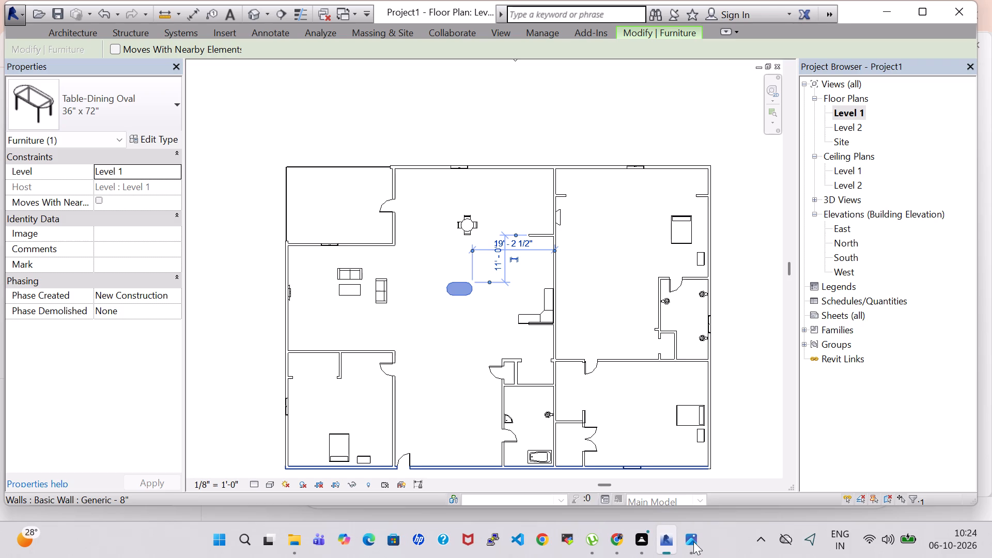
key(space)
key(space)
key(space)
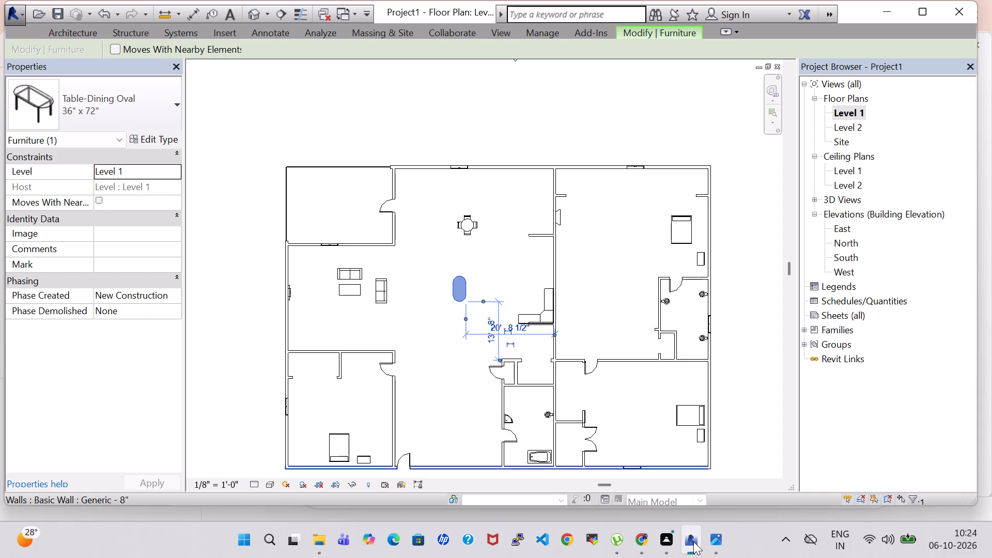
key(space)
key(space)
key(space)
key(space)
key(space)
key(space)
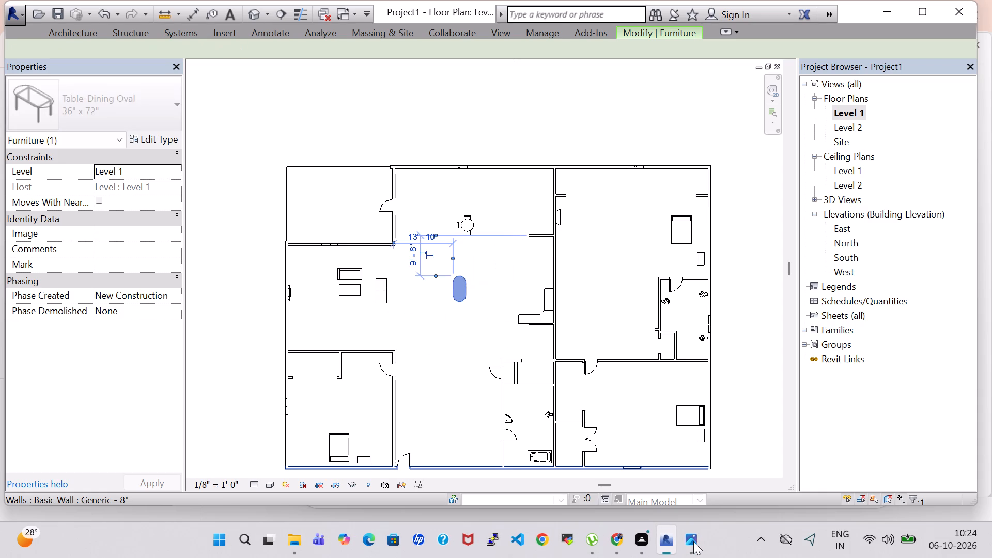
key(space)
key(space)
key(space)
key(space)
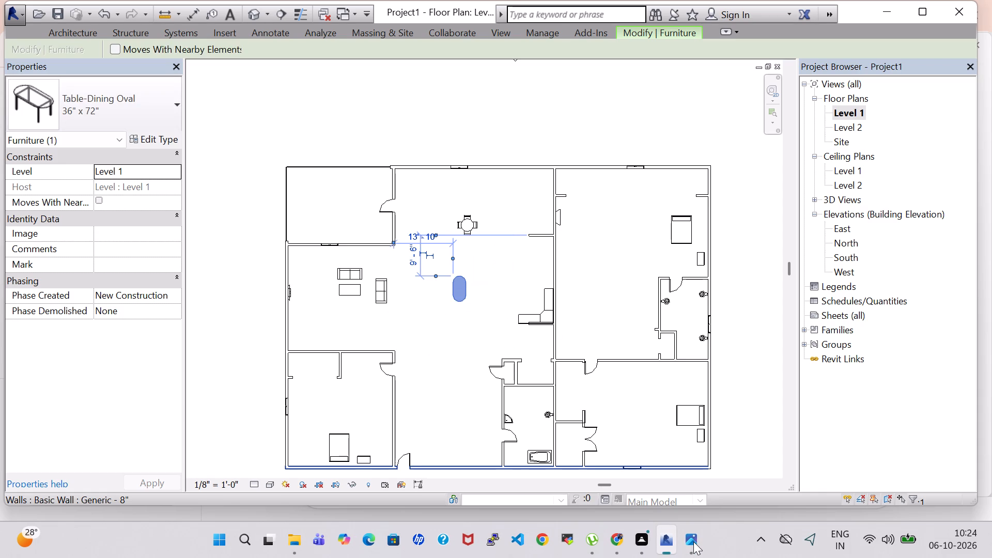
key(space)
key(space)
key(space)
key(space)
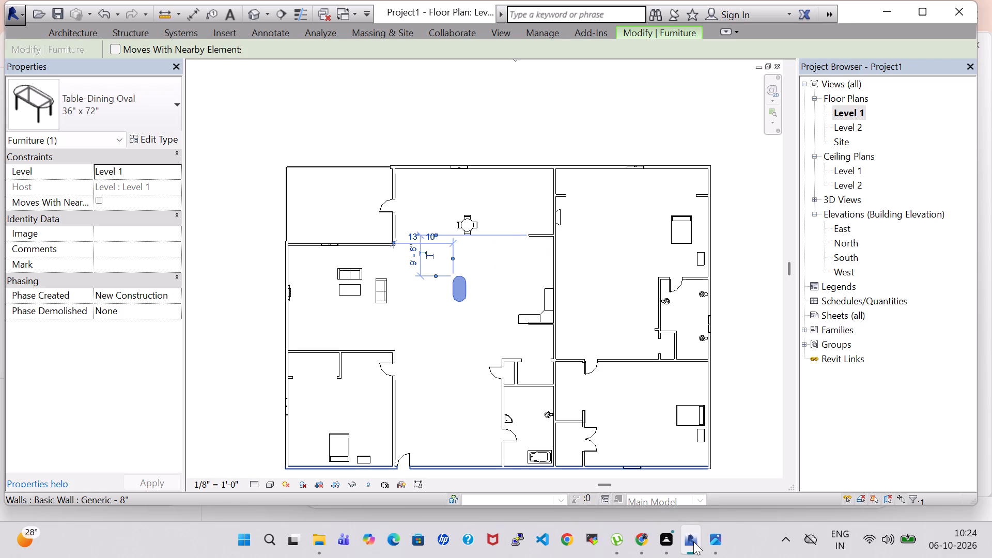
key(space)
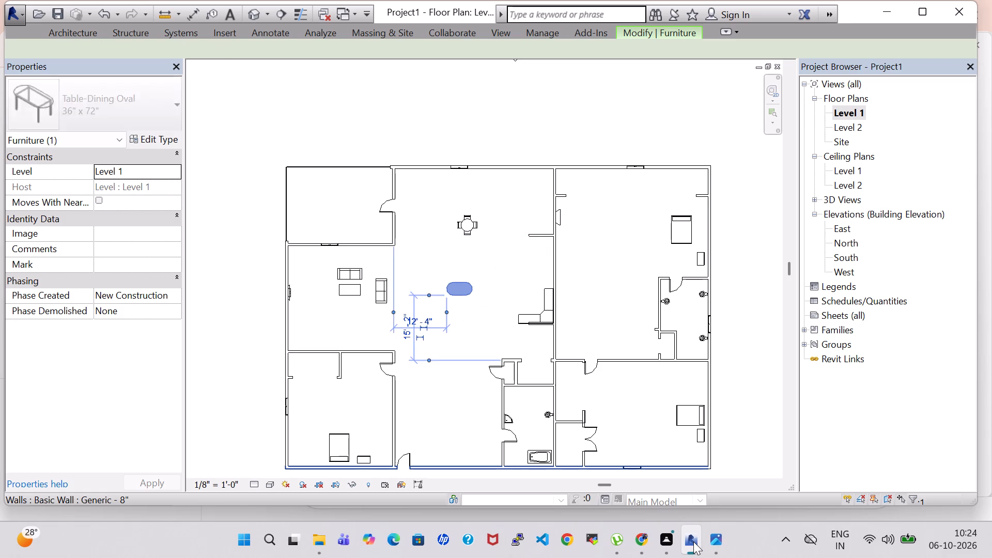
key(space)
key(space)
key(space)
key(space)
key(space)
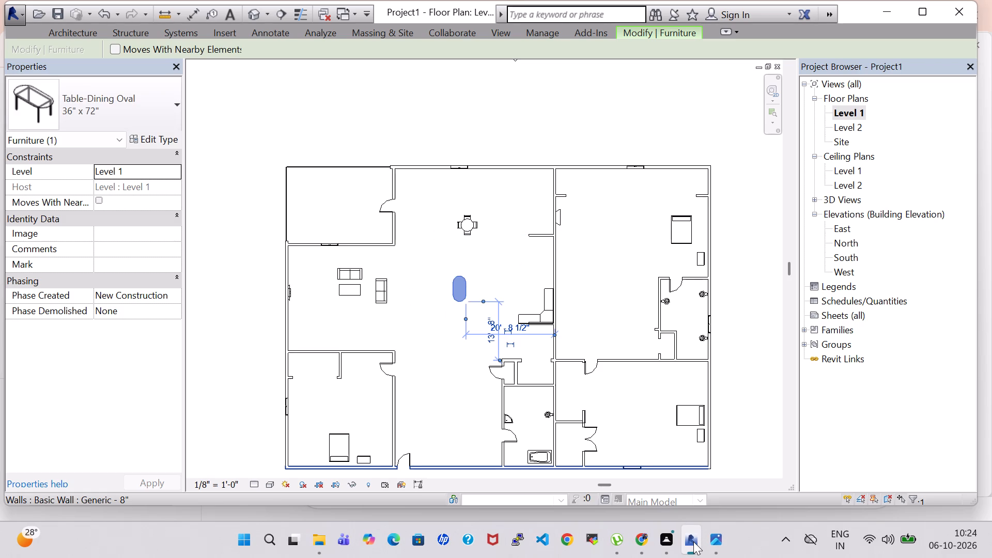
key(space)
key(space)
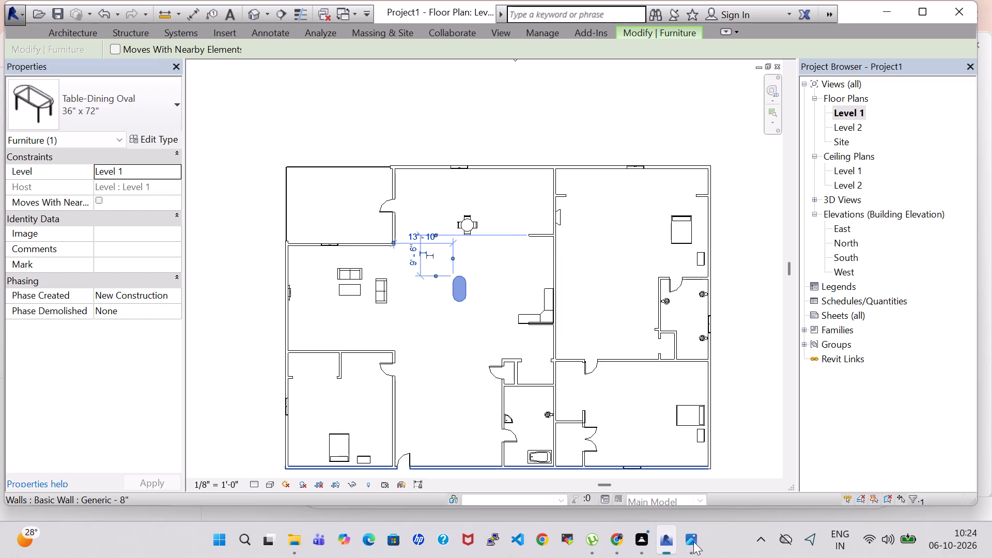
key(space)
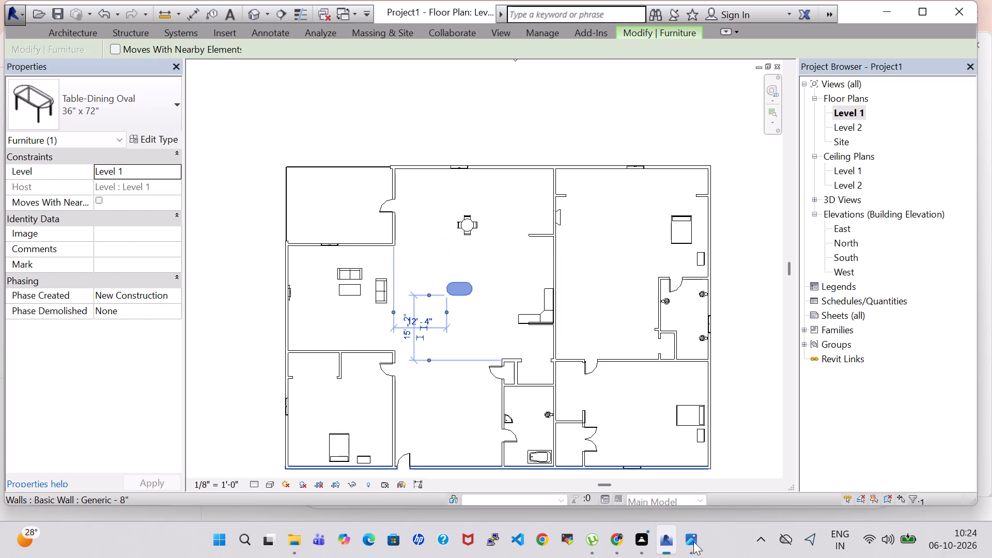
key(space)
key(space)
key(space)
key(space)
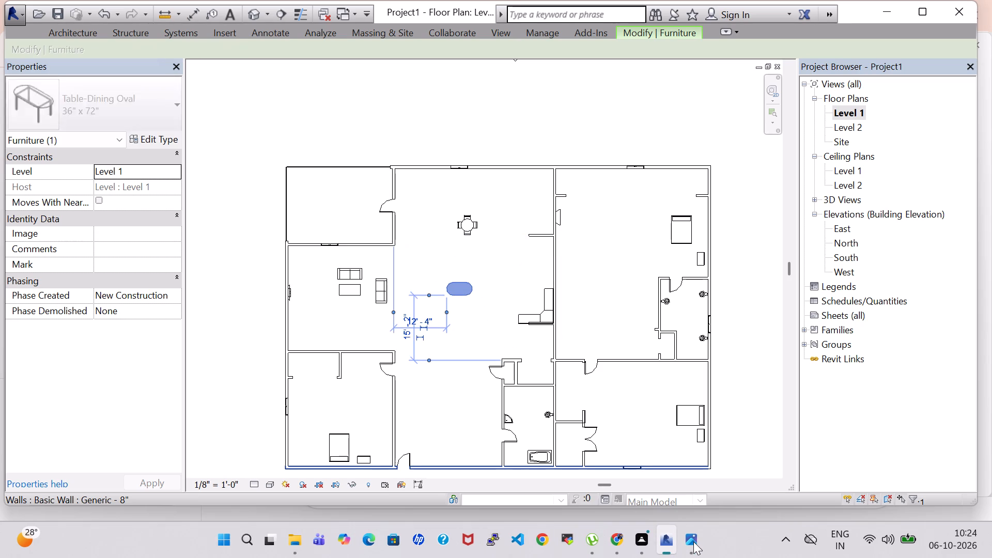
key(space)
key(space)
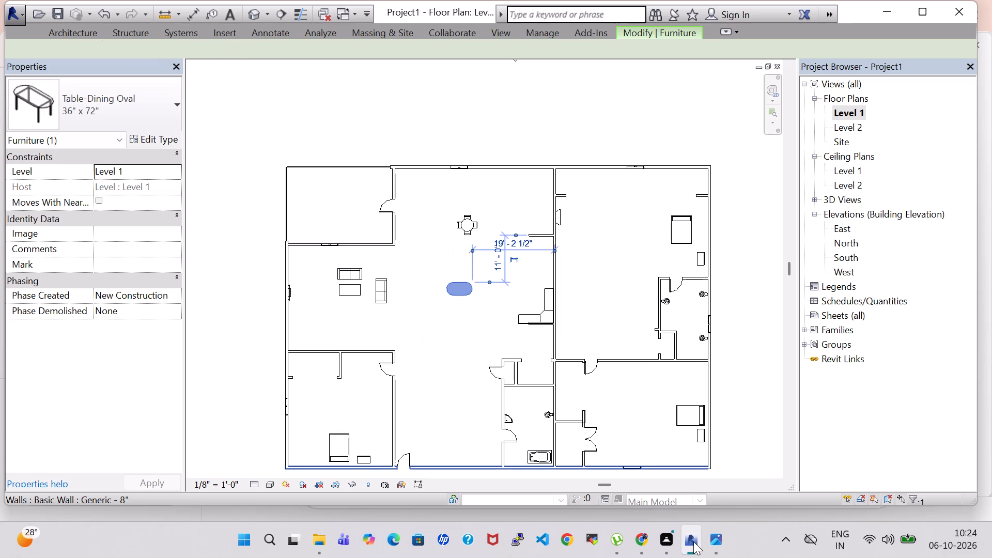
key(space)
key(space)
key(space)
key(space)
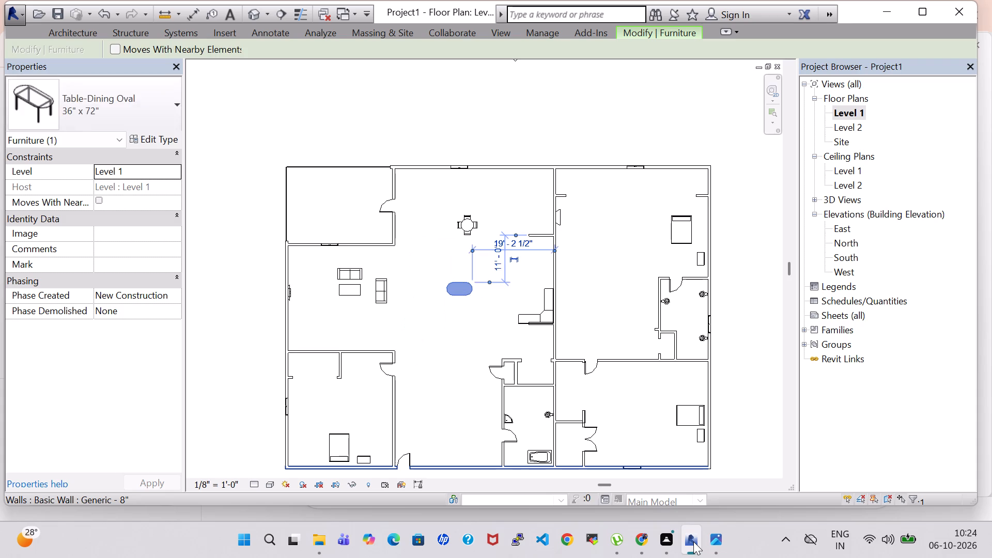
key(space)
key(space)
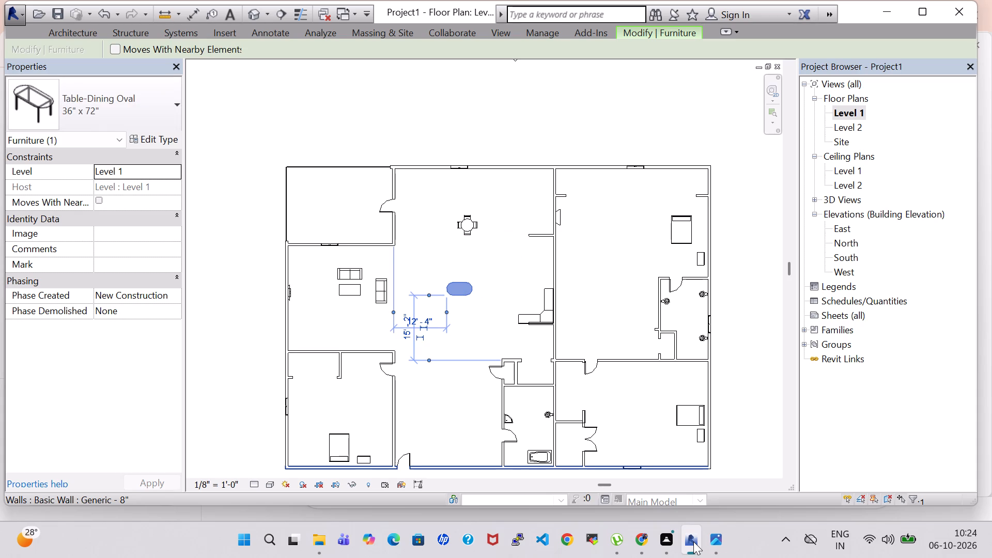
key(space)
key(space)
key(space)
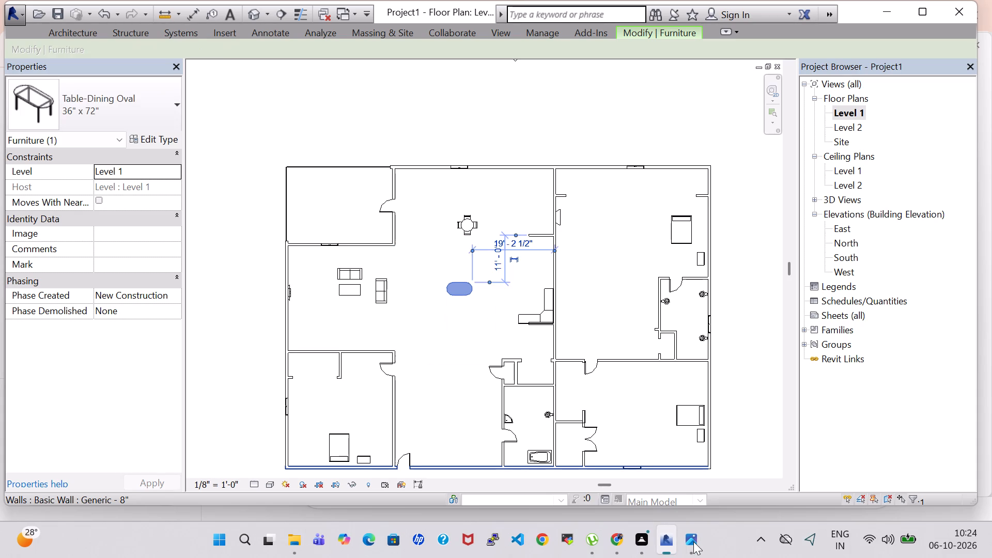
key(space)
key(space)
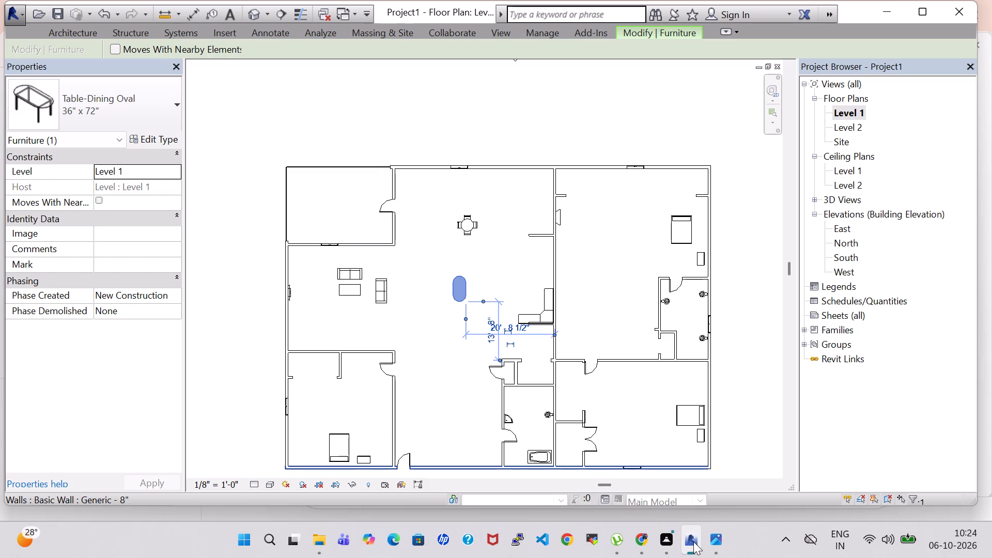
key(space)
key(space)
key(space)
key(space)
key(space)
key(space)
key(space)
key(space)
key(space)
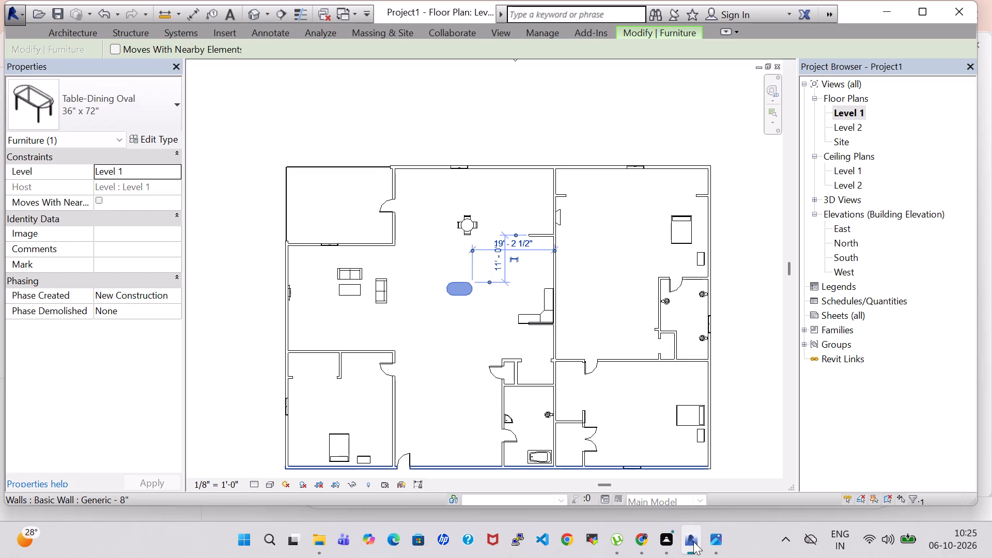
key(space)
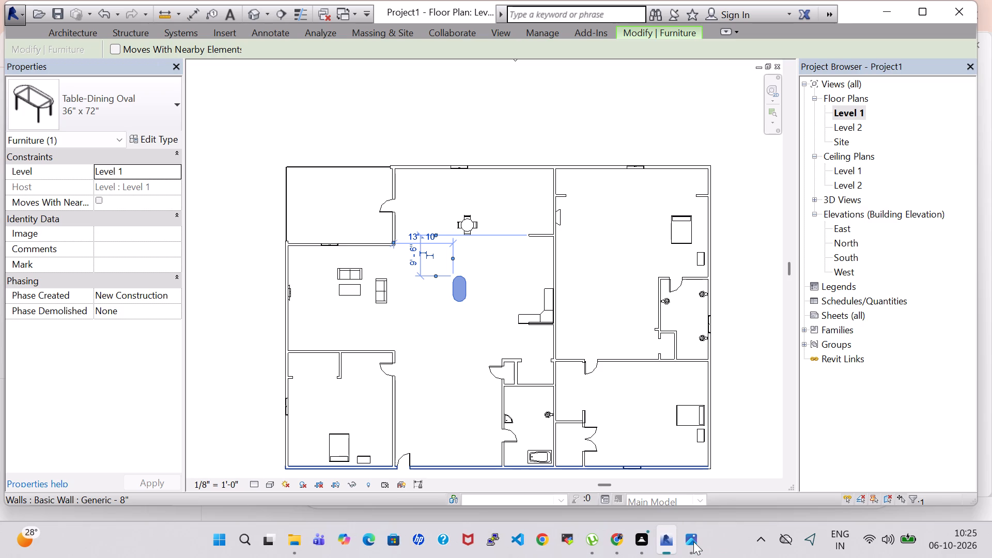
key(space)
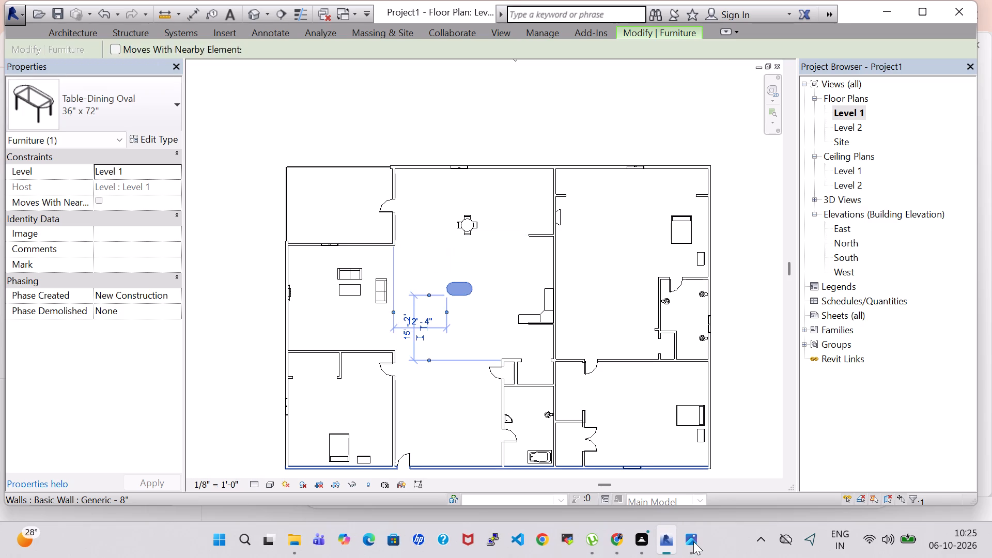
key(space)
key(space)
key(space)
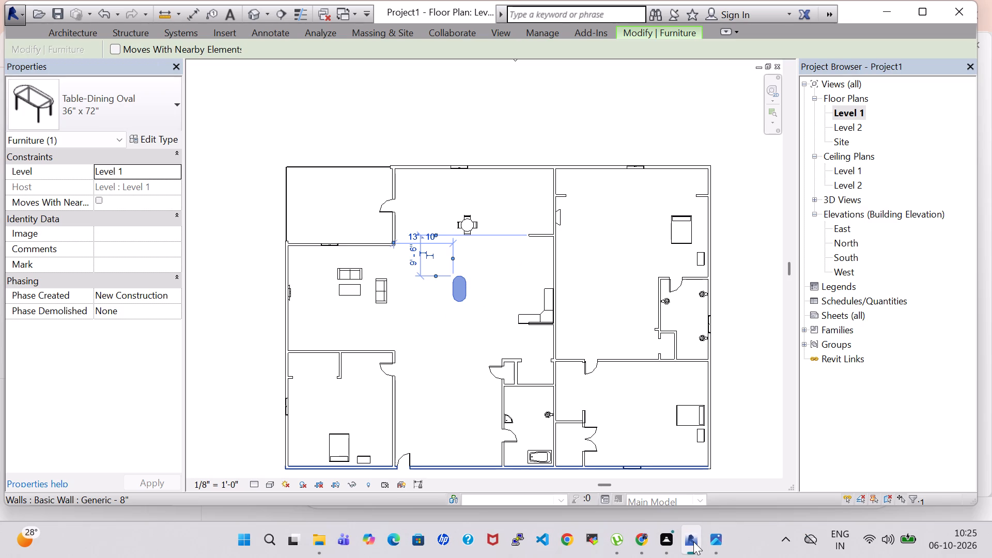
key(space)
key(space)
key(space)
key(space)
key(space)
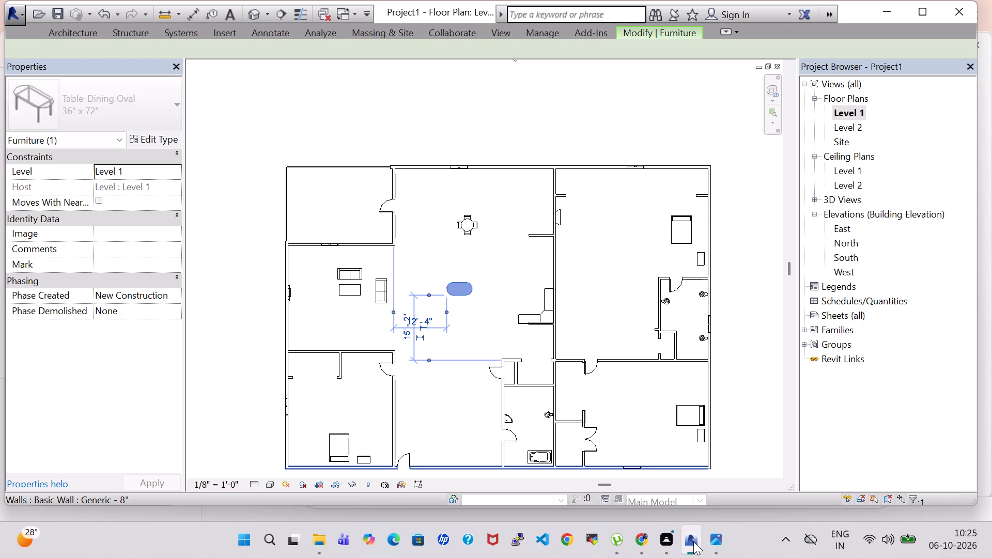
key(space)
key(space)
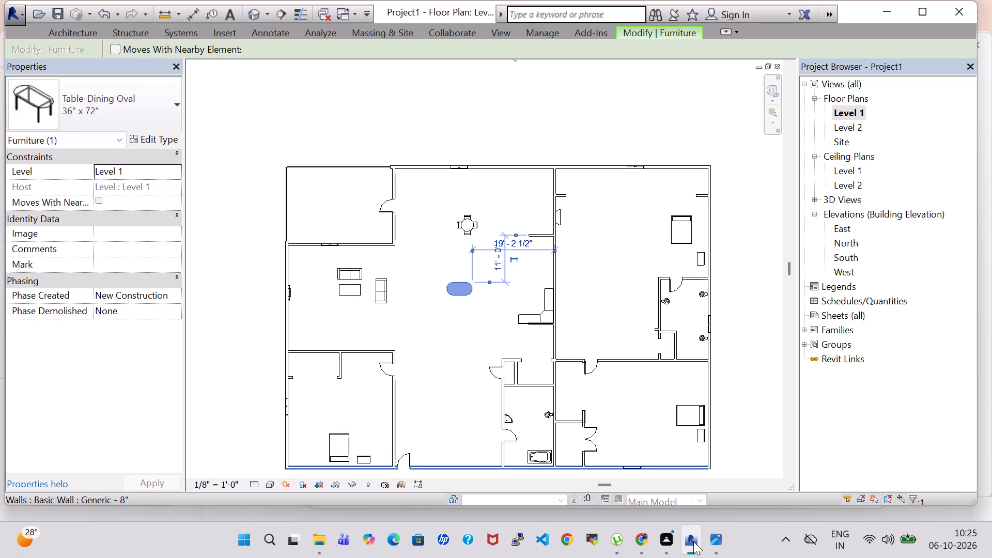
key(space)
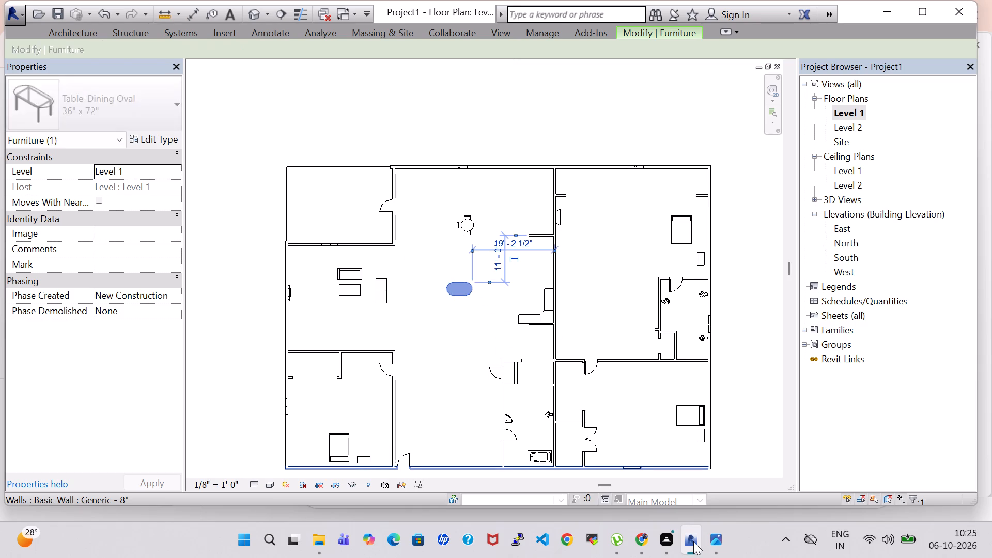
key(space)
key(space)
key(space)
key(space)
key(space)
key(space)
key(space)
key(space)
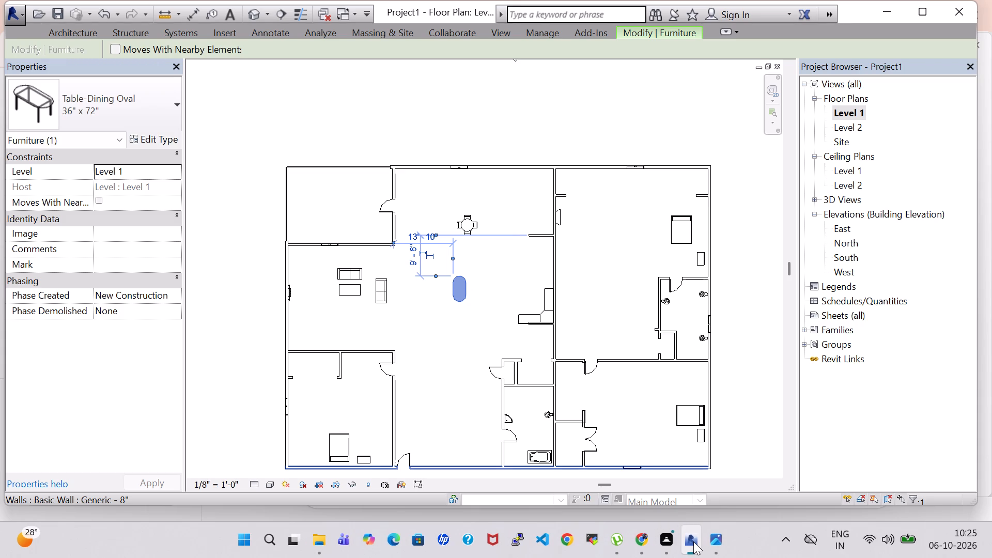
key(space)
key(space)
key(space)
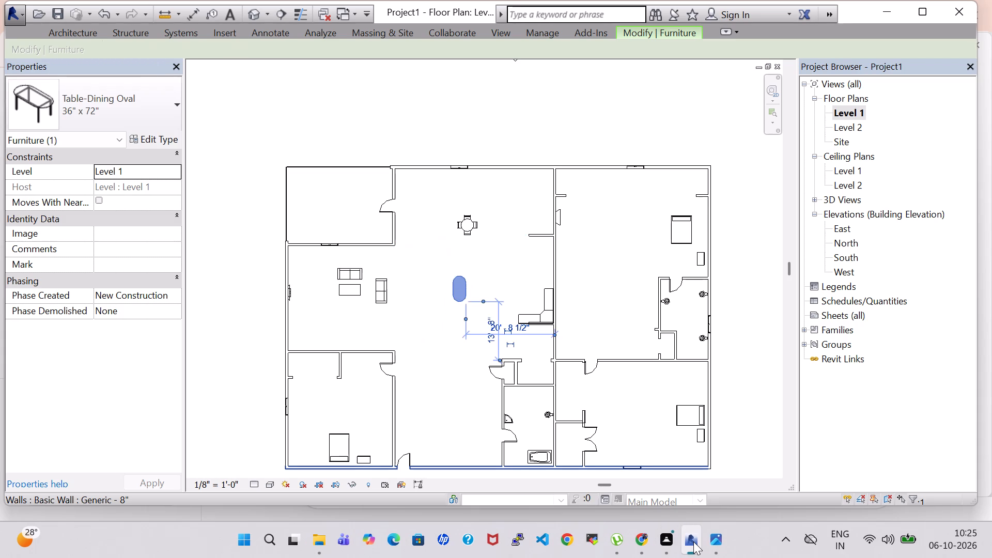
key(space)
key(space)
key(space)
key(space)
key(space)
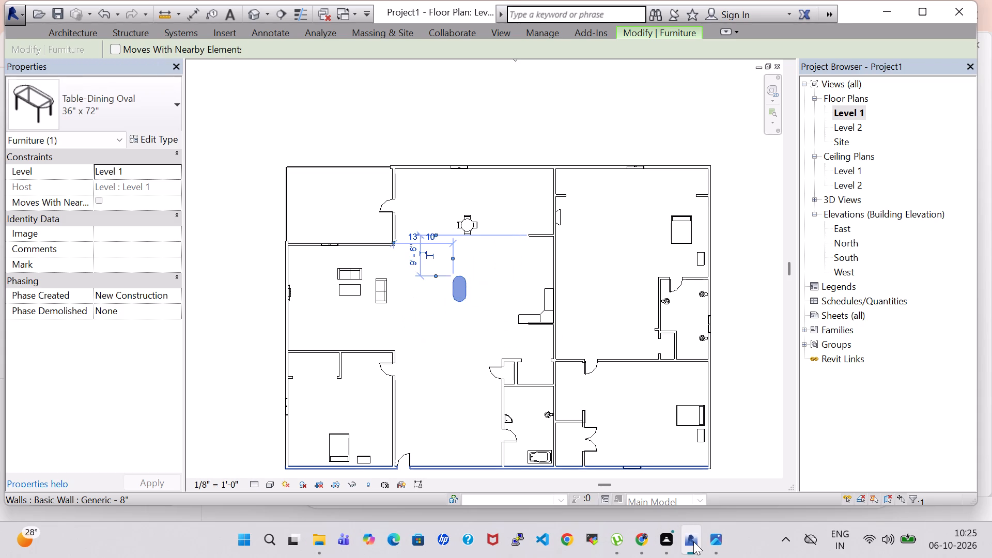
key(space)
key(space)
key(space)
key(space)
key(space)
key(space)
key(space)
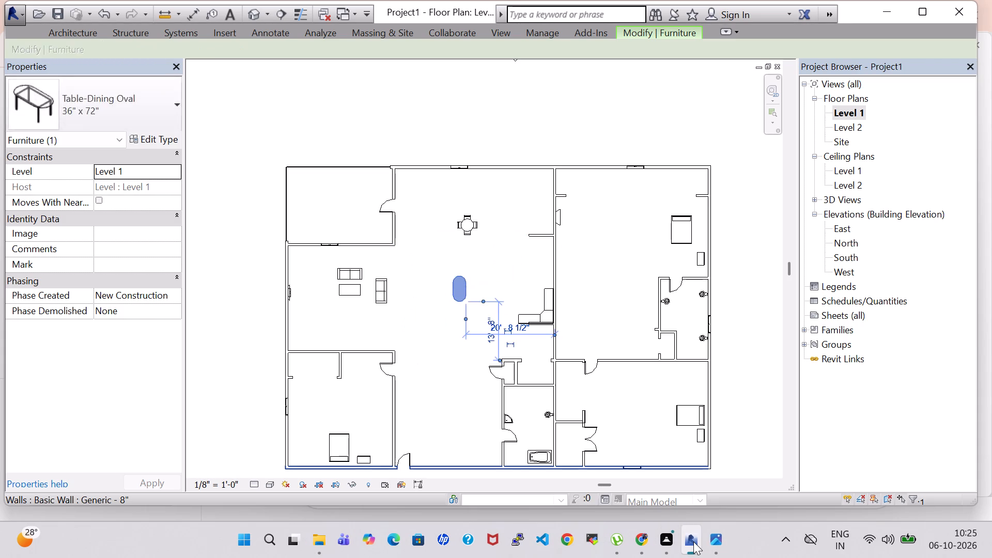
Rotate the oval dining table in place by quarter turns, leaving its long side running east-west.
key(space)
key(space)
key(space)
key(space)
key(space)
key(space)
key(space)
key(space)
key(space)
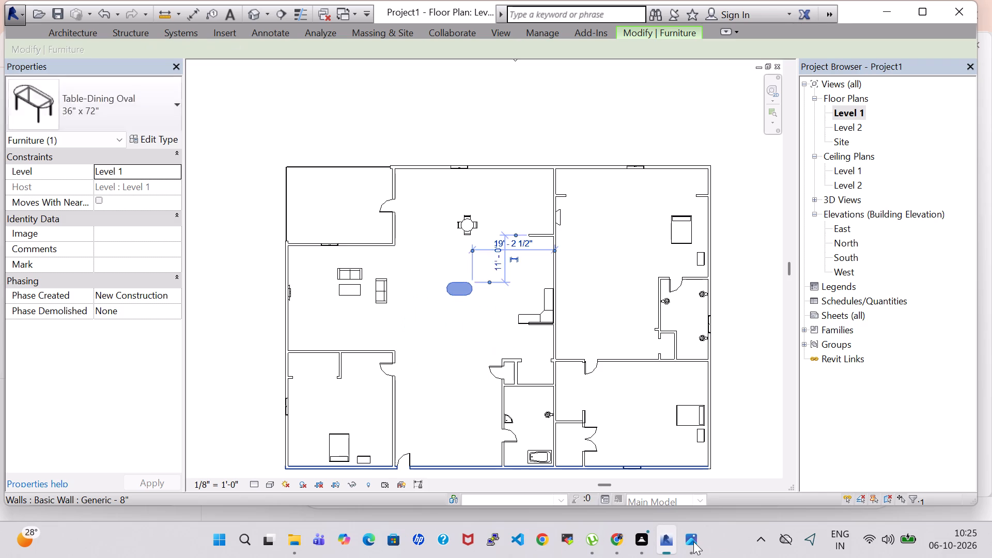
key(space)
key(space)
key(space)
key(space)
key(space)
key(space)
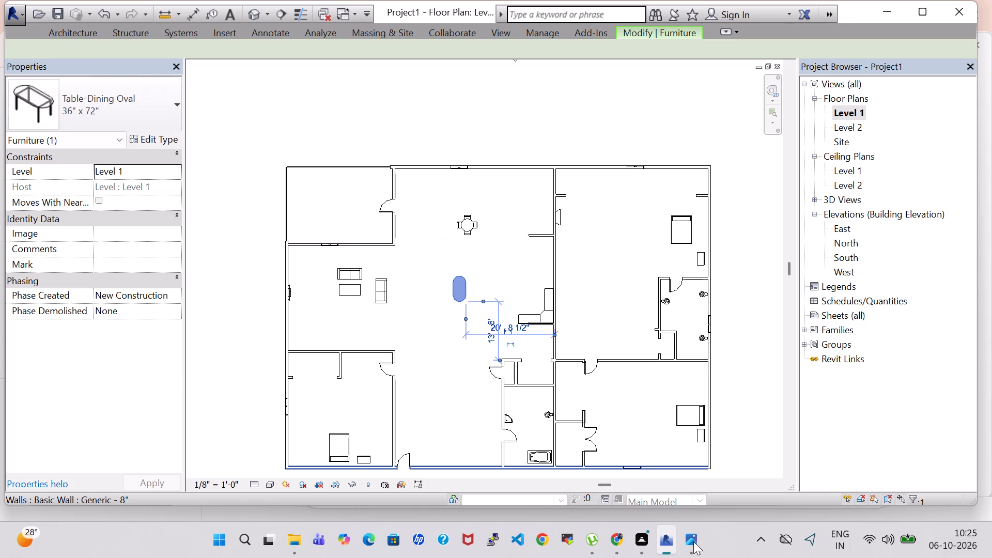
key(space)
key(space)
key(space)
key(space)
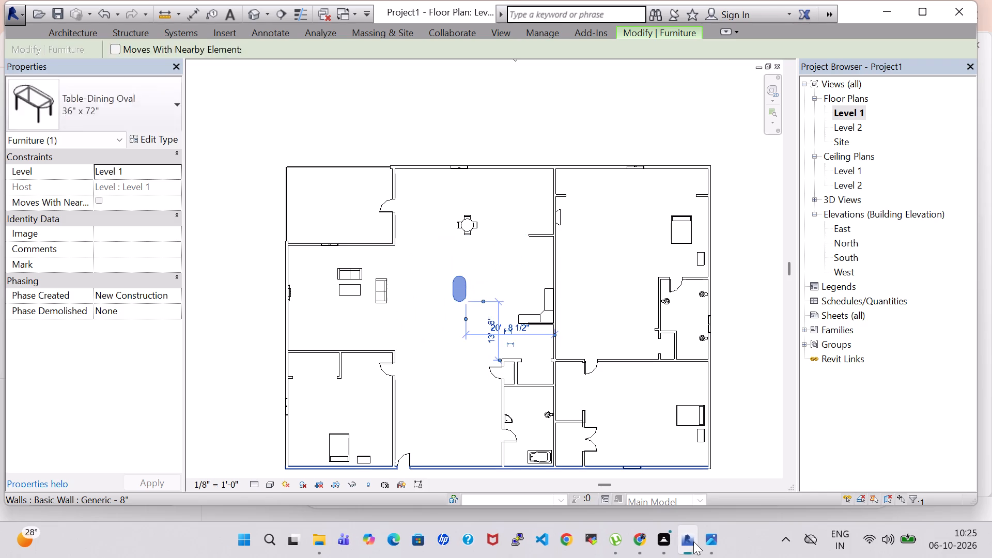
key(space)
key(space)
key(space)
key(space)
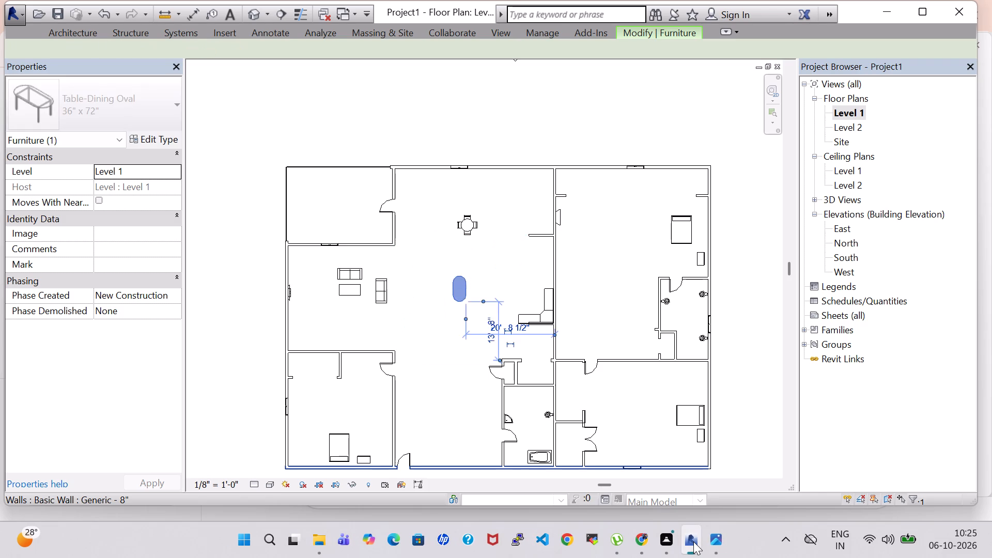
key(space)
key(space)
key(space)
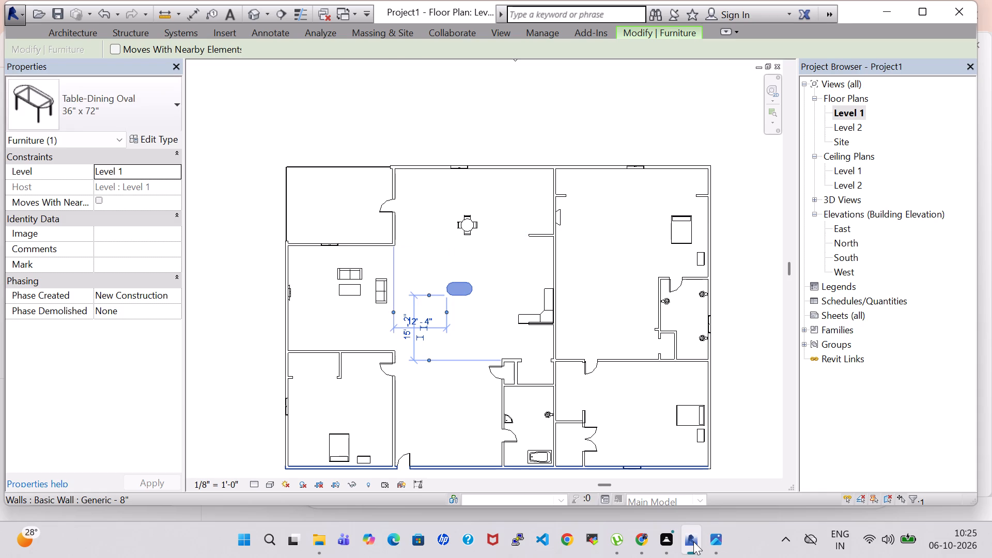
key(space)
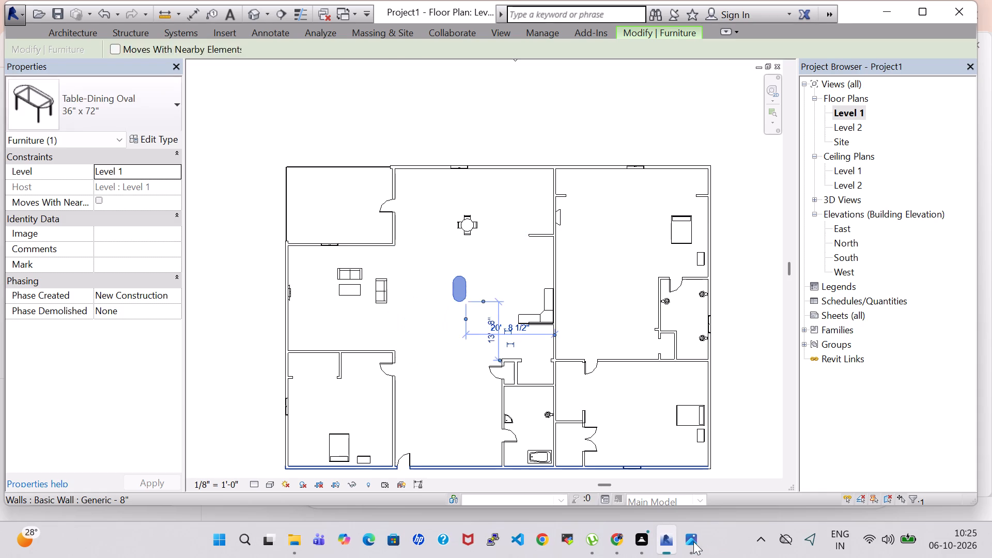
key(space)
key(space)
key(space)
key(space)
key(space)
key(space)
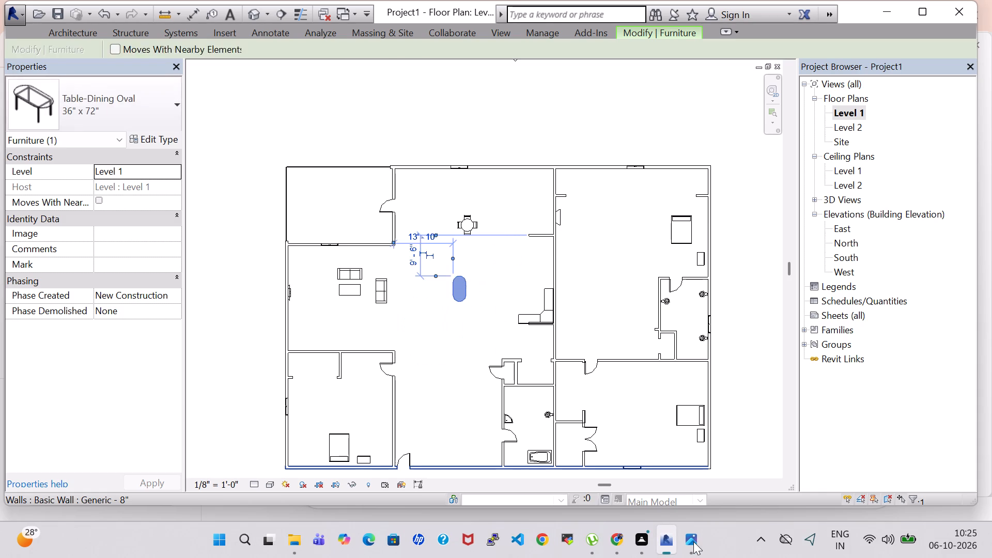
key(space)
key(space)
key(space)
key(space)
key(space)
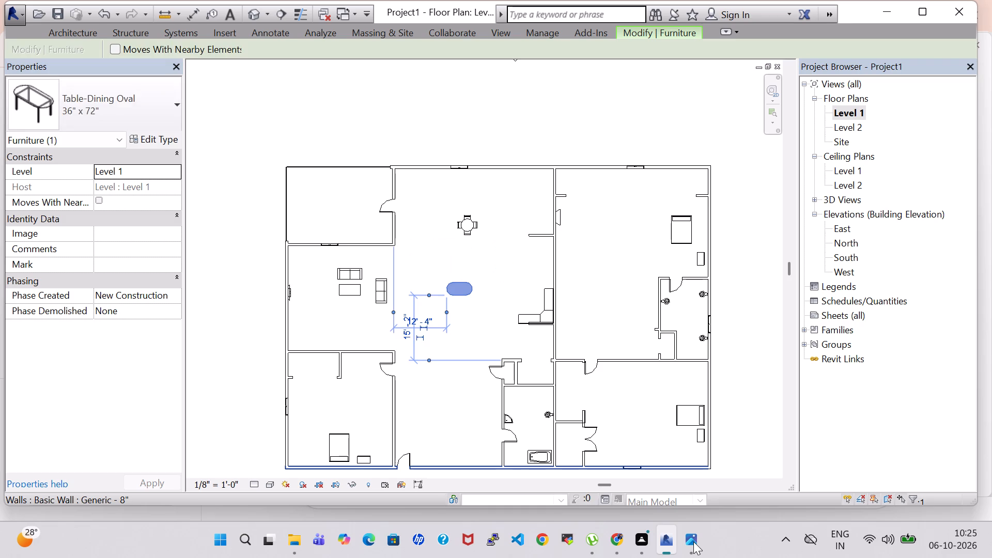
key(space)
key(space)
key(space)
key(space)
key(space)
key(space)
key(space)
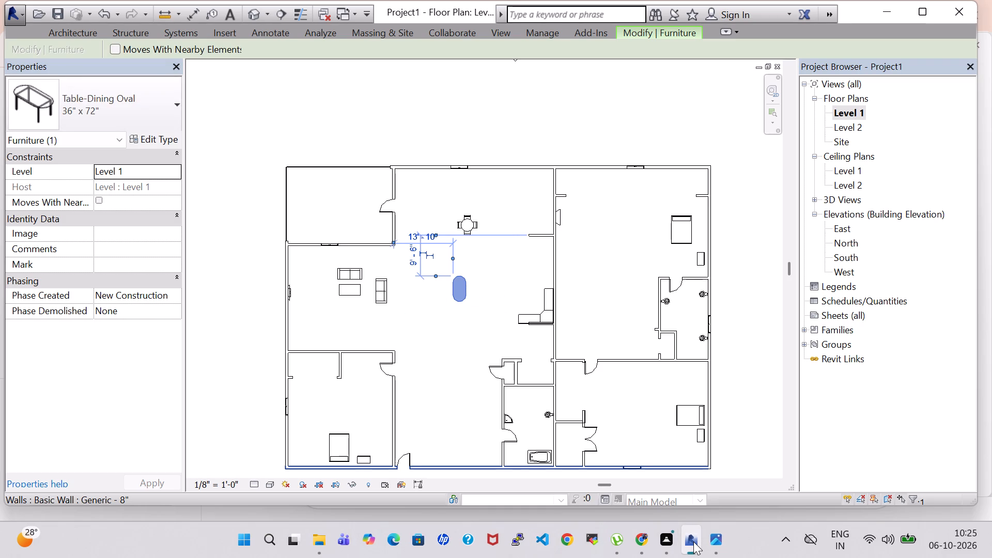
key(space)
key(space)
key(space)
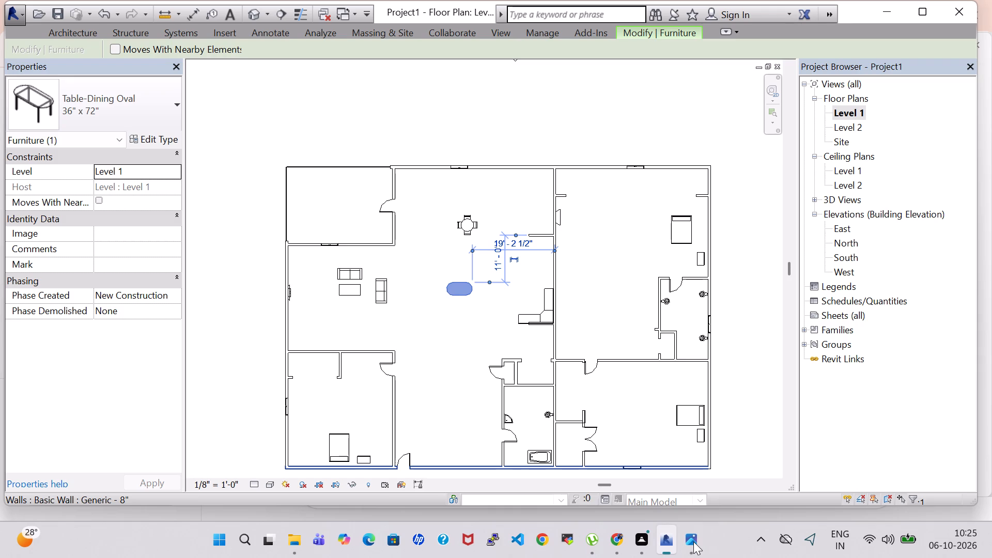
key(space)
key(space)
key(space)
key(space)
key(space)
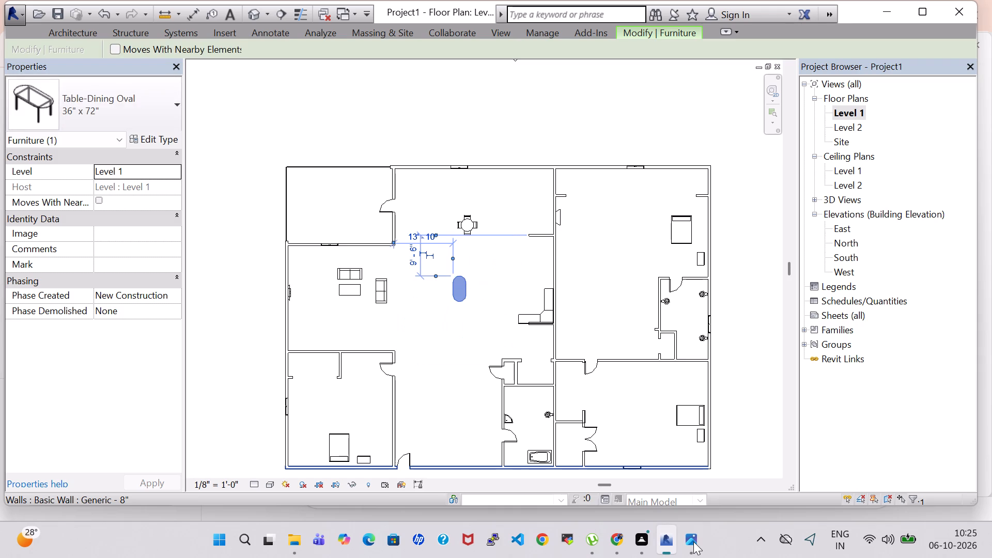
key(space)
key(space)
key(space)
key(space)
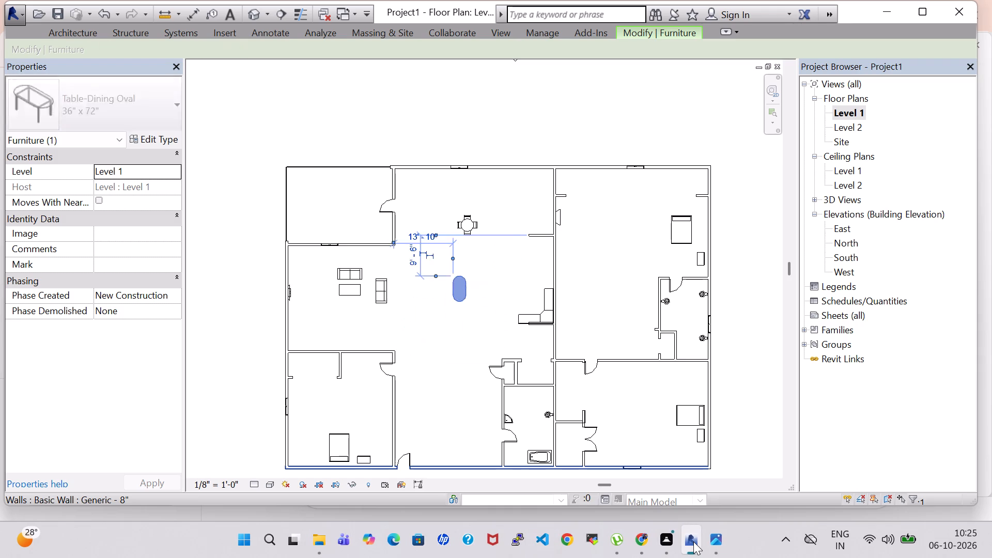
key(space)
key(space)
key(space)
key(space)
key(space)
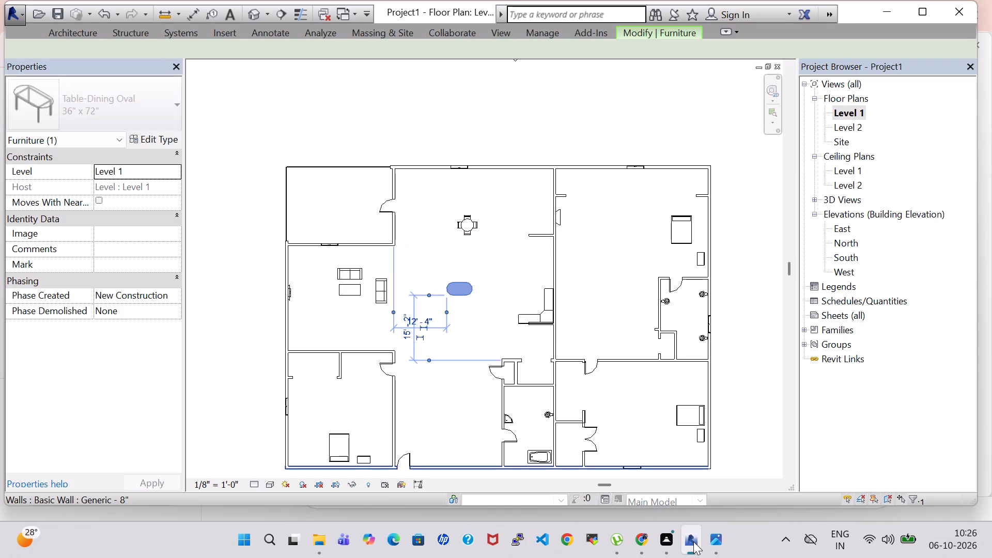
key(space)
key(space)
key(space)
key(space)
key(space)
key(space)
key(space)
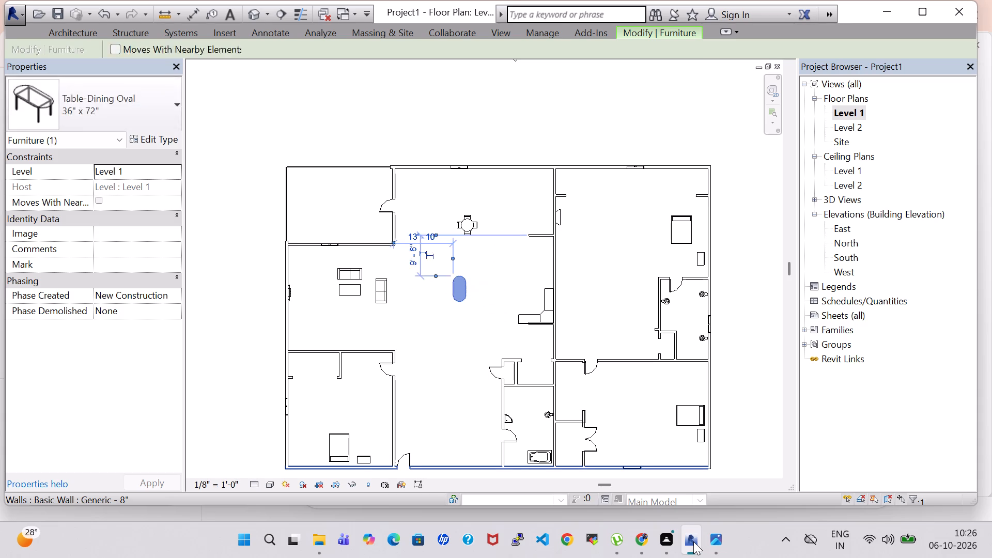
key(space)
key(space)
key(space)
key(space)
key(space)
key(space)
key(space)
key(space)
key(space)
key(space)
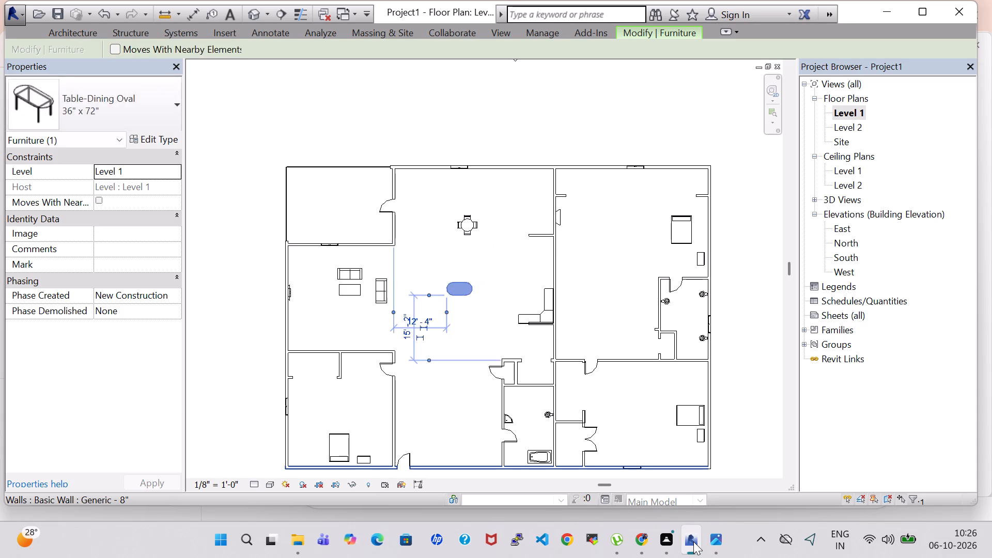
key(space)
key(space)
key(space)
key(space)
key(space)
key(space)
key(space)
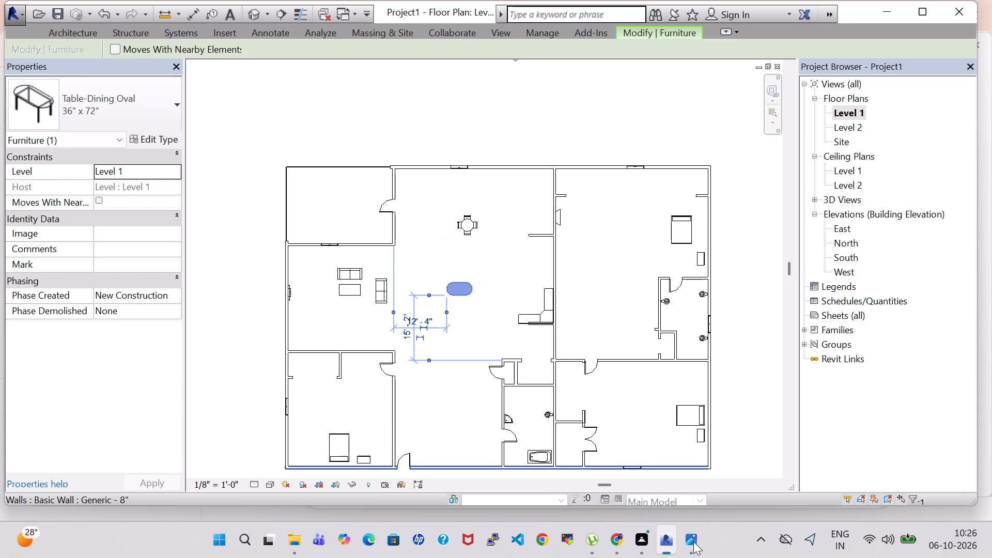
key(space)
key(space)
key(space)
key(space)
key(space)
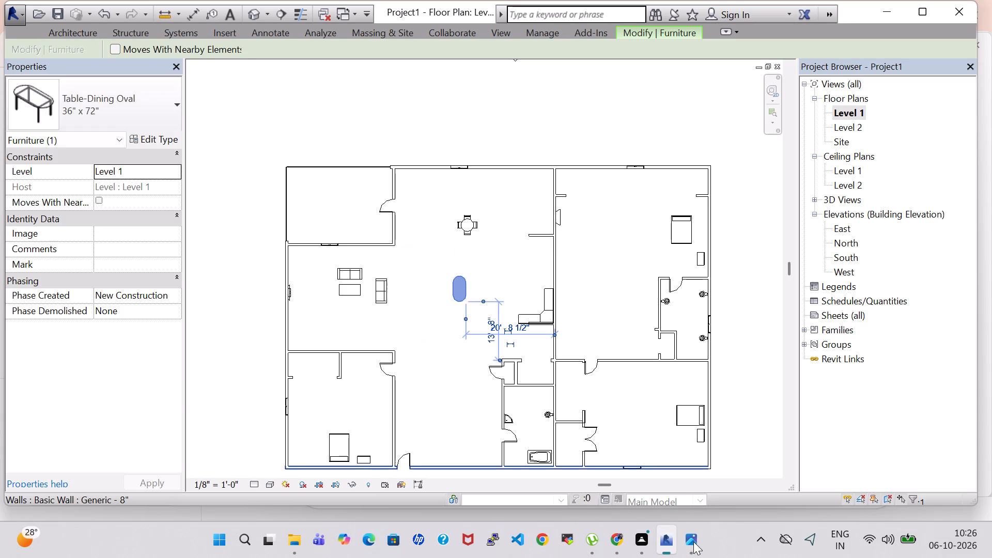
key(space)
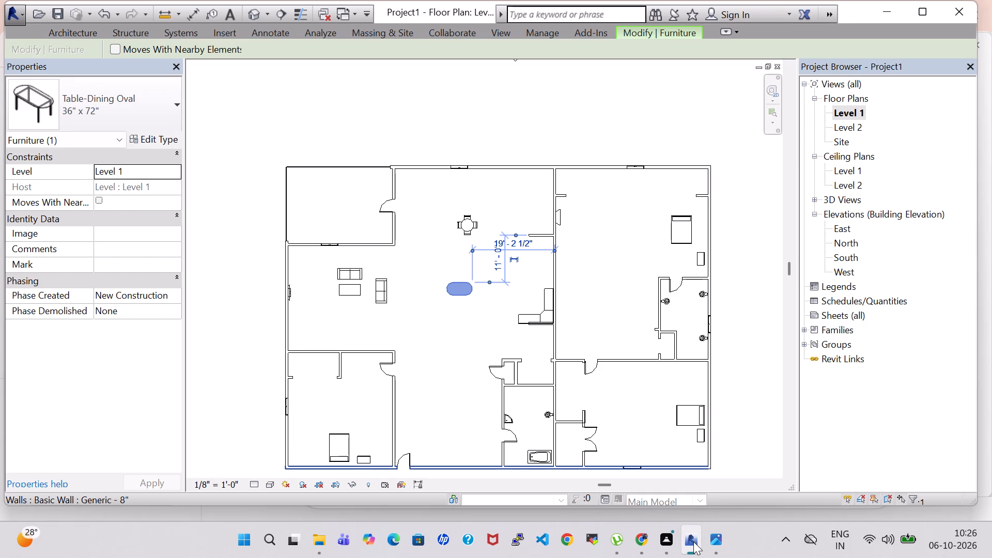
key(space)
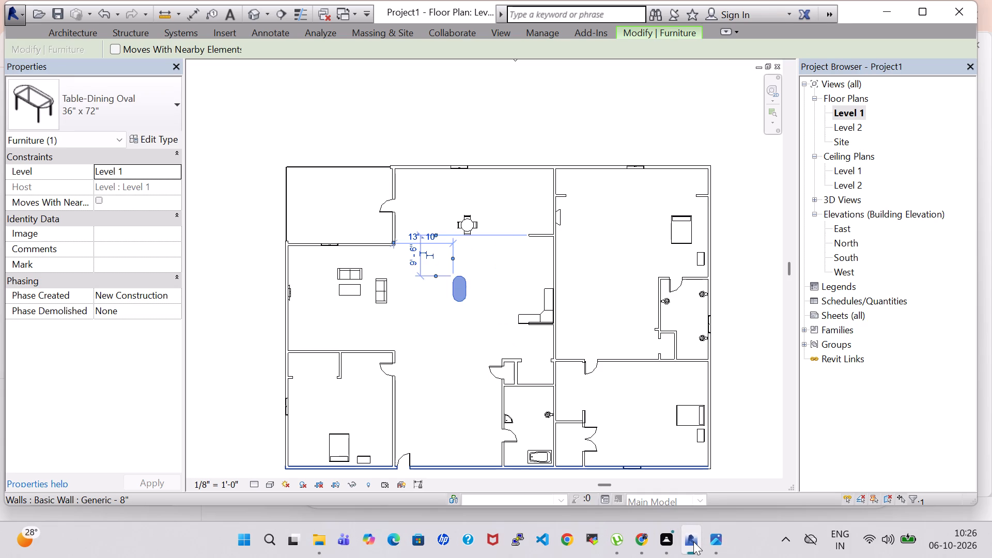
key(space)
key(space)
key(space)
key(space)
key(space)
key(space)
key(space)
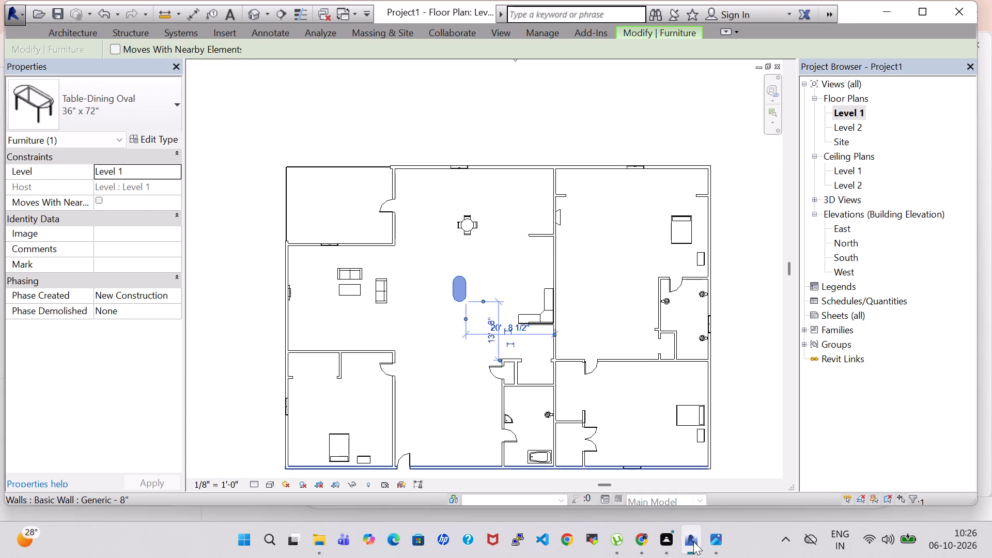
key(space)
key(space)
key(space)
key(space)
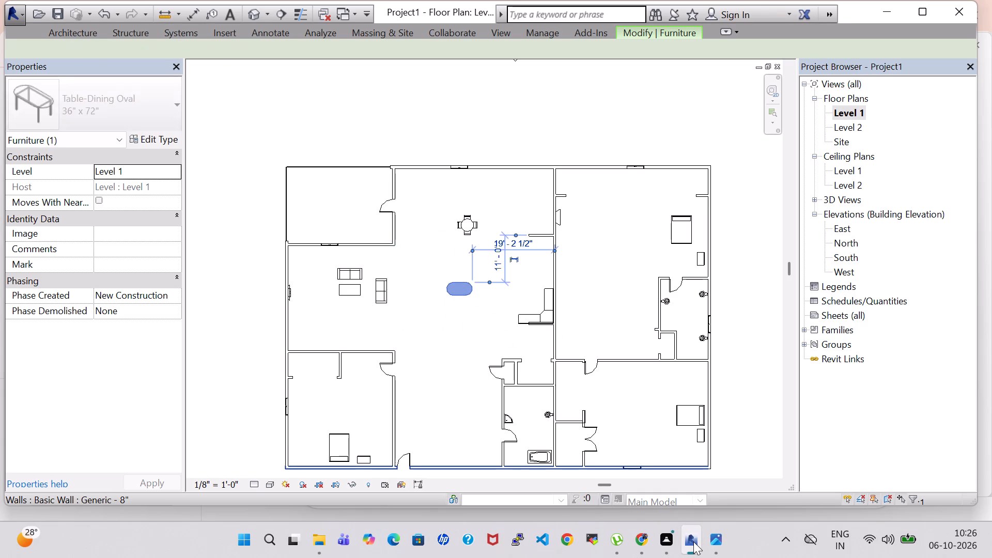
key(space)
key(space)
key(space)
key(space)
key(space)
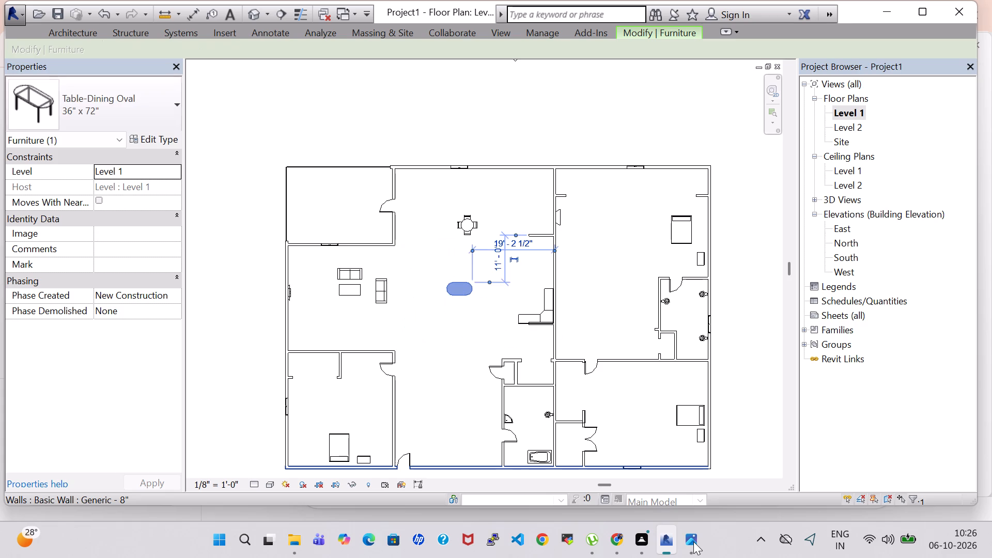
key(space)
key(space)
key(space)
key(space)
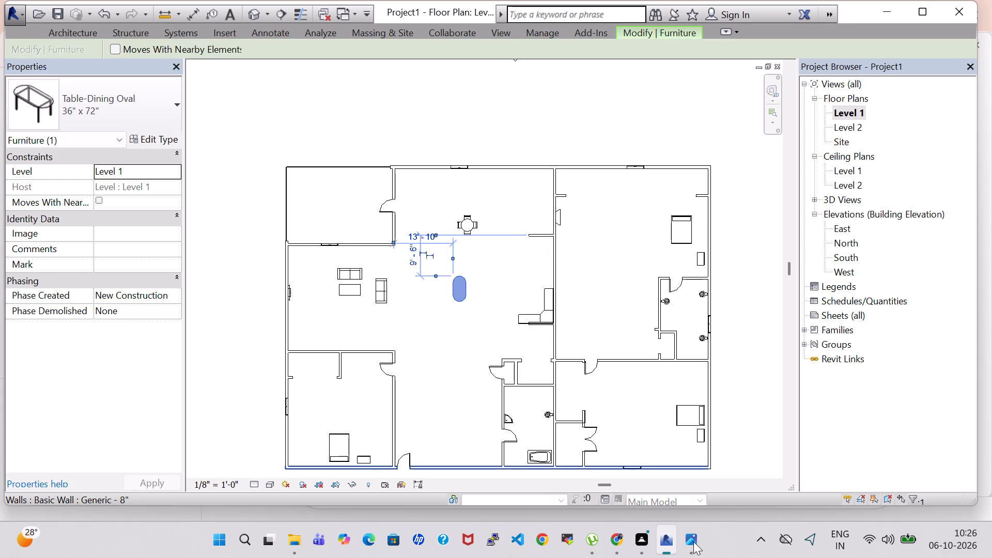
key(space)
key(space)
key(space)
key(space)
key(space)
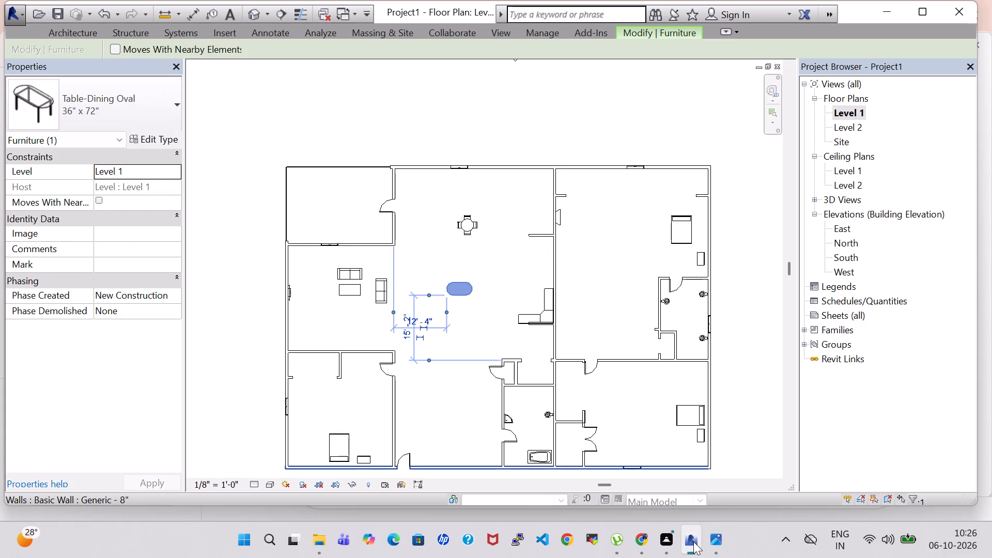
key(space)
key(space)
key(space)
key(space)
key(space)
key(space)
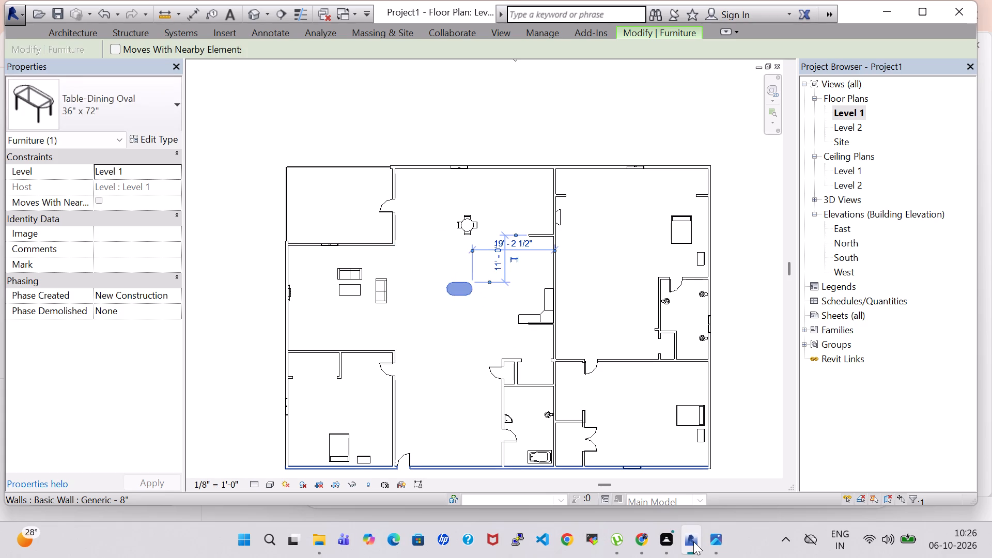
Move the oval dining table to about 15'-4" from the hall's west wall line and 10'-3" south of the short east wall stub, long side north-south.
key(Right)
key(Right)
key(Right)
key(Right)
key(Left)
key(Left)
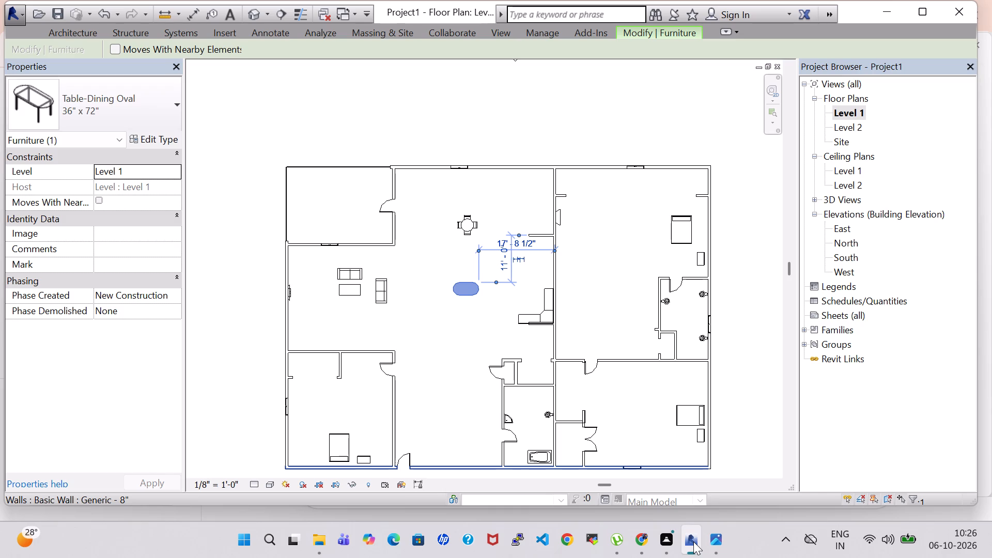
key(Up)
key(Down)
key(Down)
key(space)
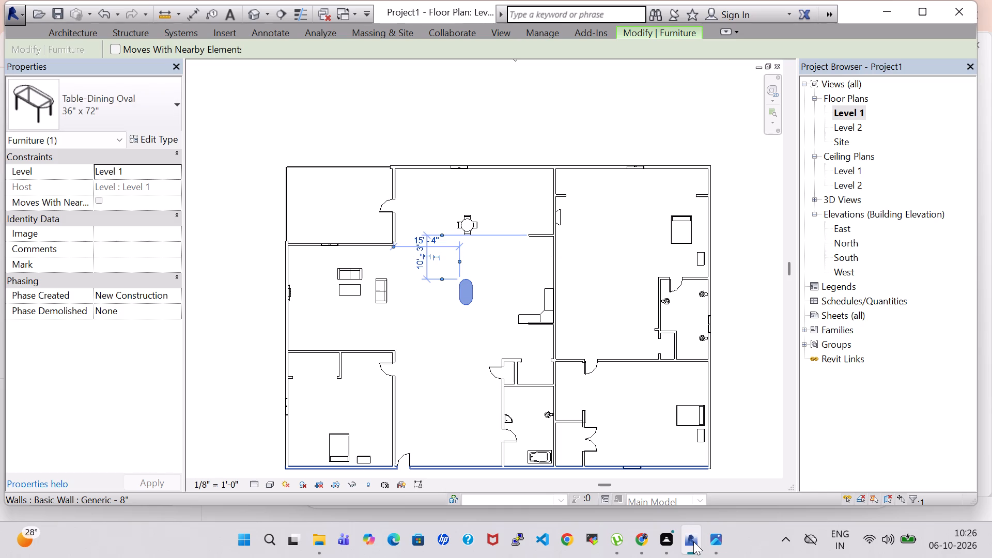
Move the oval dining table to about 8'-0" south of the short east wall stub and 18'-5 1/2" from the hall's east wall.
key(Right)
key(Right)
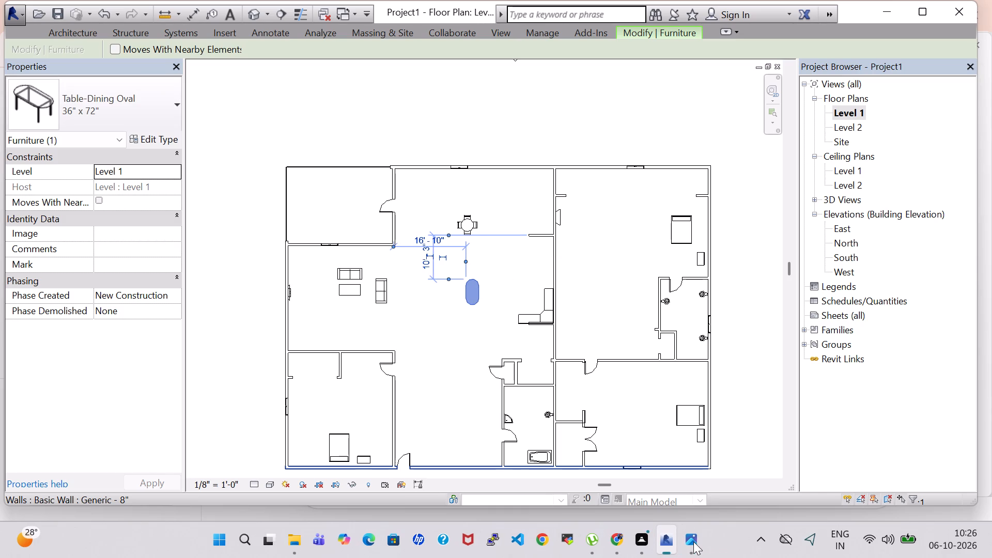
key(Up)
key(Down)
key(Up)
key(Up)
key(Up)
key(Left)
key(Left)
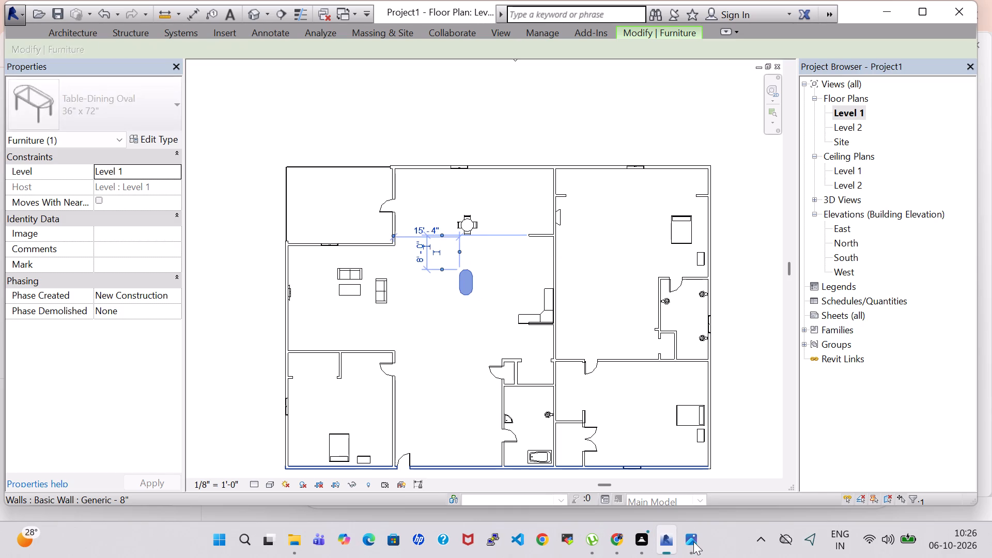
key(Left)
key(Right)
key(Right)
Rotate the oval dining table in place by quarter turns, leaving its long side running east-west.
key(space)
key(space)
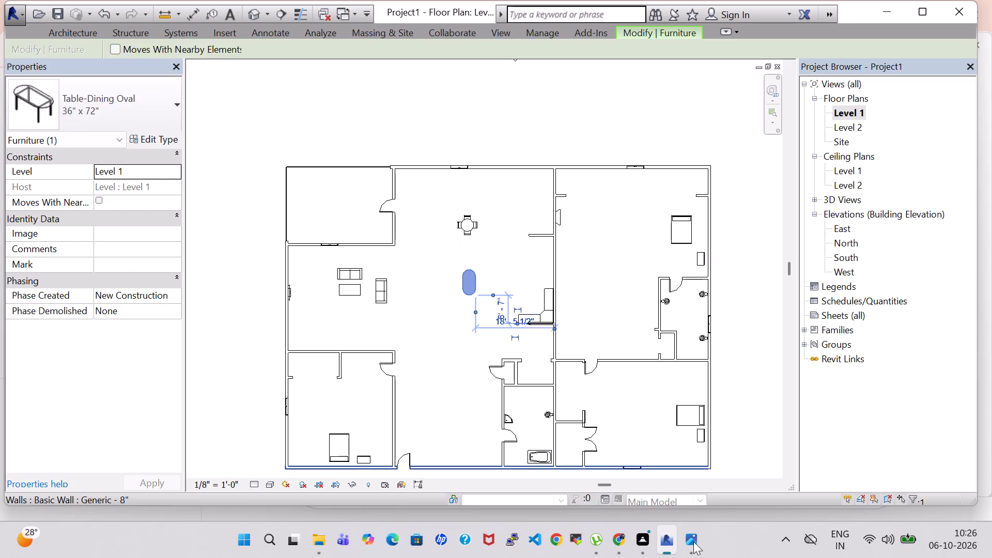
key(space)
key(space)
key(space)
key(space)
key(space)
key(space)
key(space)
key(space)
key(space)
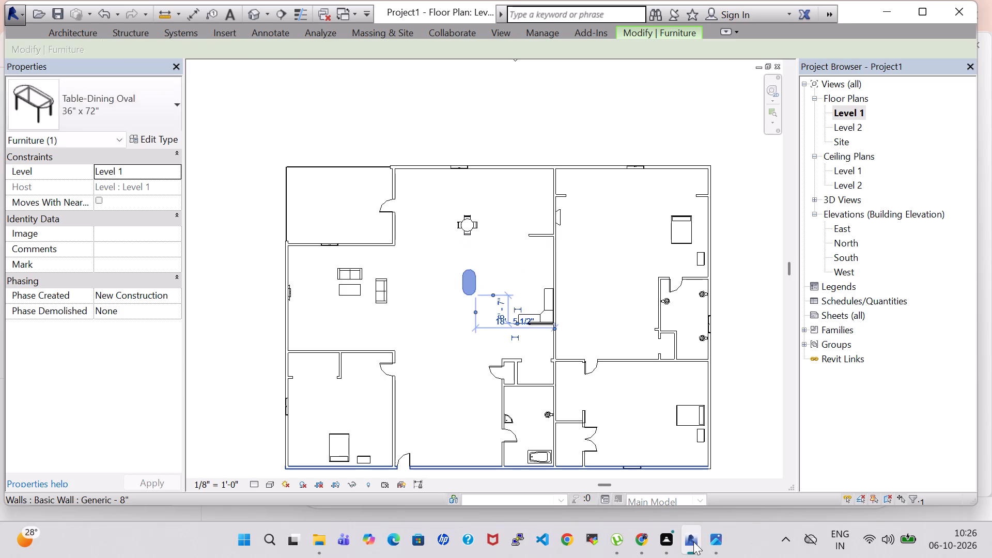
key(space)
key(space)
key(space)
key(space)
key(space)
key(space)
key(space)
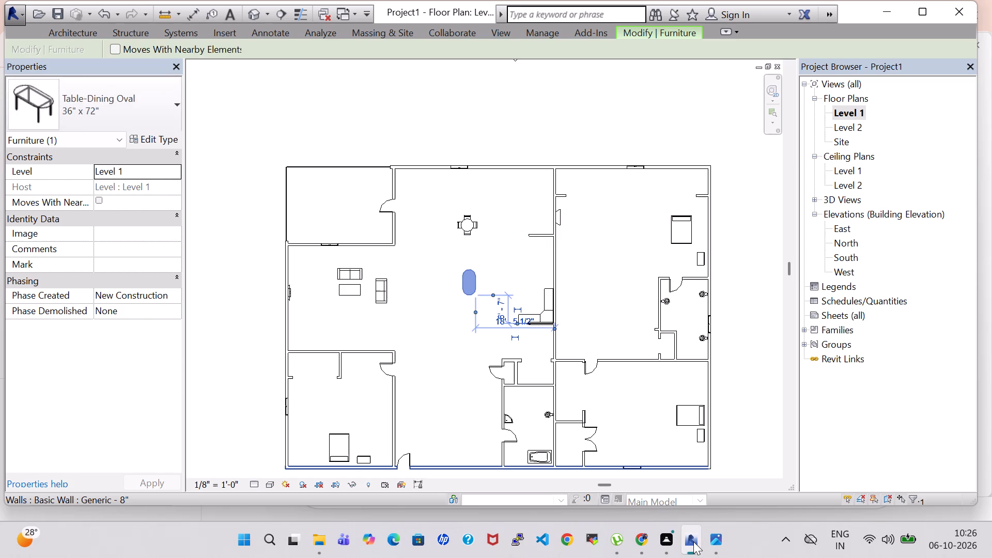
key(space)
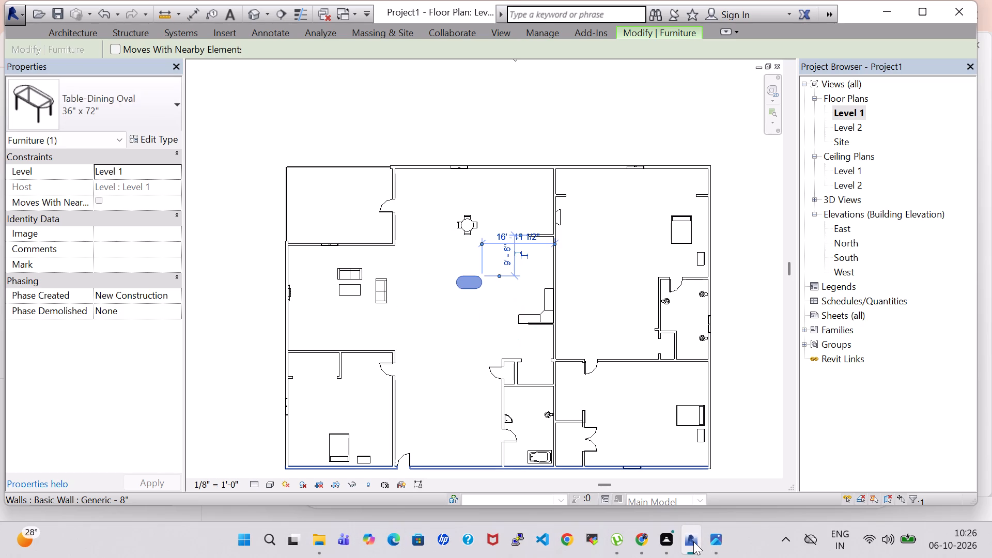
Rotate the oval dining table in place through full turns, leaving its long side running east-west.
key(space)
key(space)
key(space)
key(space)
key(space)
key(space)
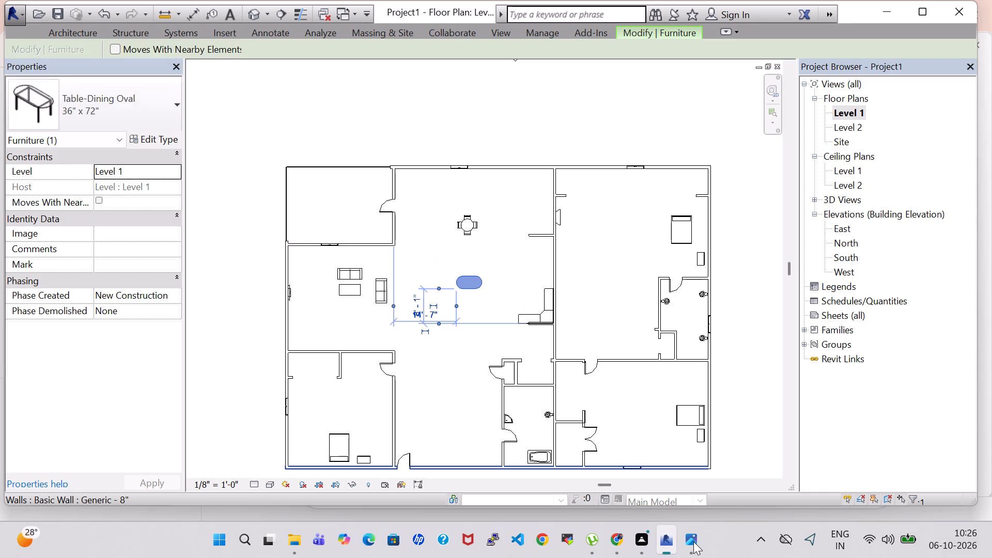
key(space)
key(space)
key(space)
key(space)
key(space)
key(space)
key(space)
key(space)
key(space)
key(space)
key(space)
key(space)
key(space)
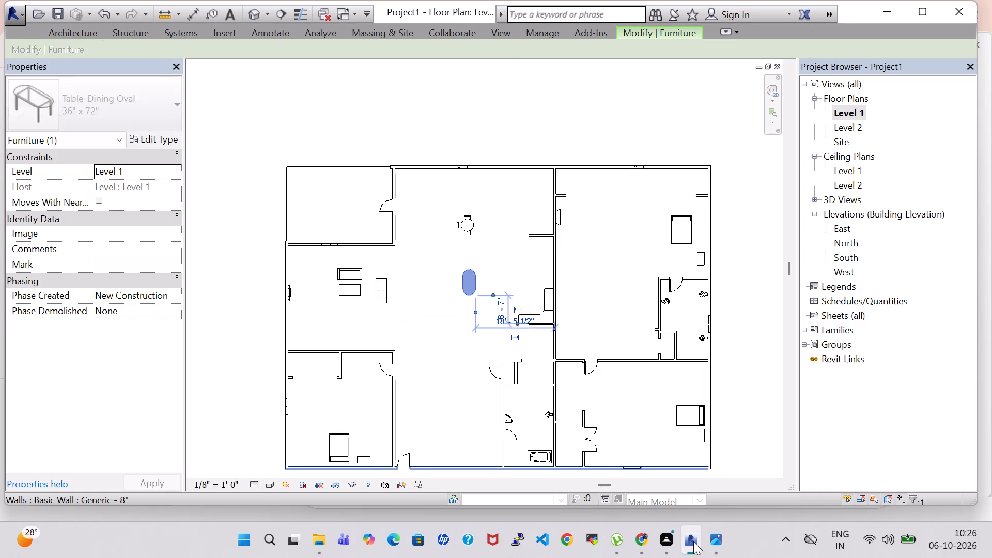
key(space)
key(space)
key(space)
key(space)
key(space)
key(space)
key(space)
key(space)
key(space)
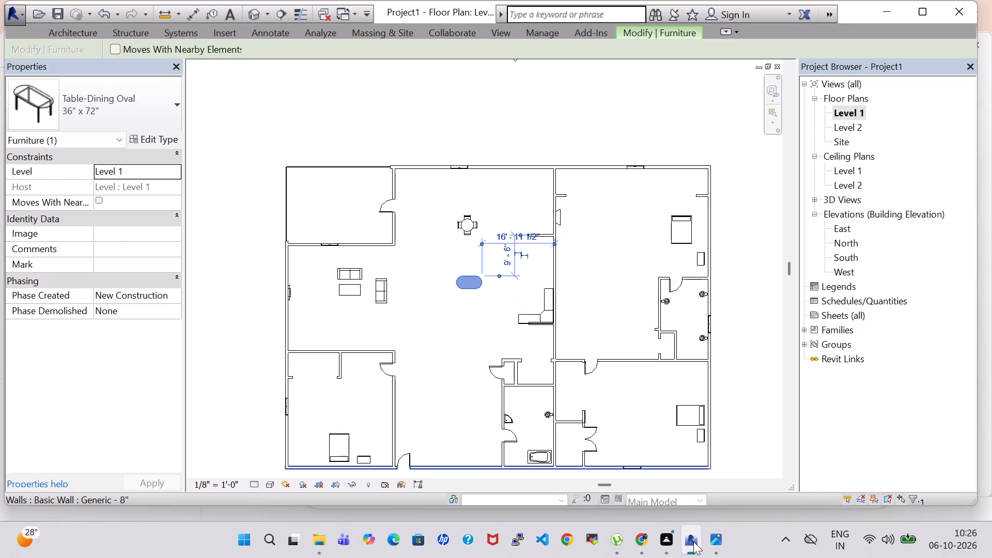
Rotate the oval dining table in place by quarter turns, leaving its long side running north-south.
key(space)
key(space)
key(space)
key(space)
key(space)
key(space)
key(space)
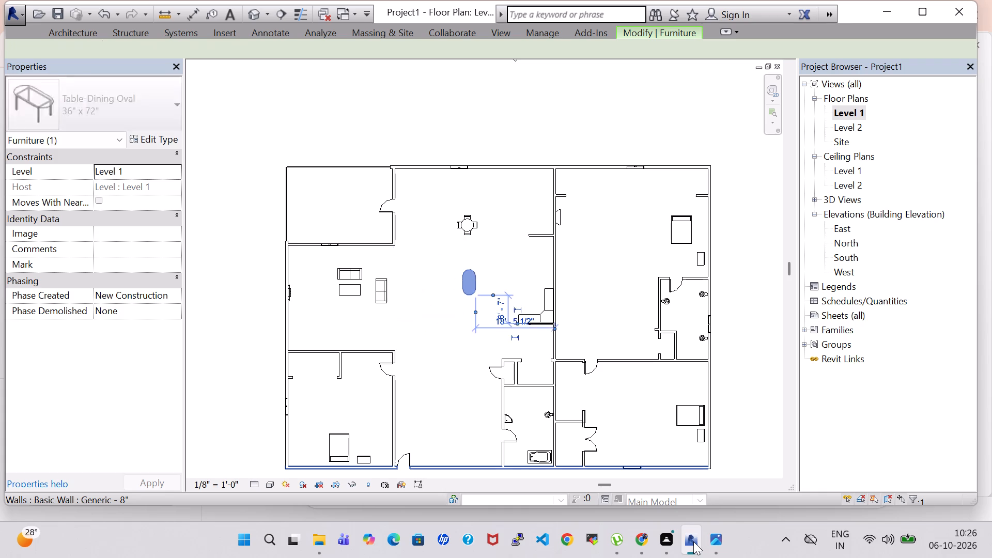
key(space)
key(space)
key(space)
key(space)
key(space)
key(space)
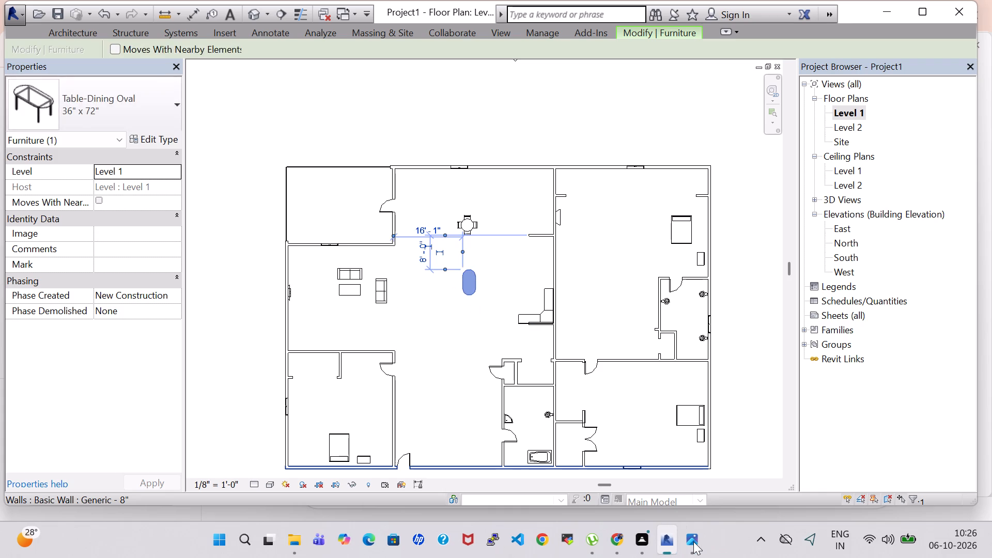
key(space)
key(space)
key(space)
key(space)
key(space)
key(space)
key(space)
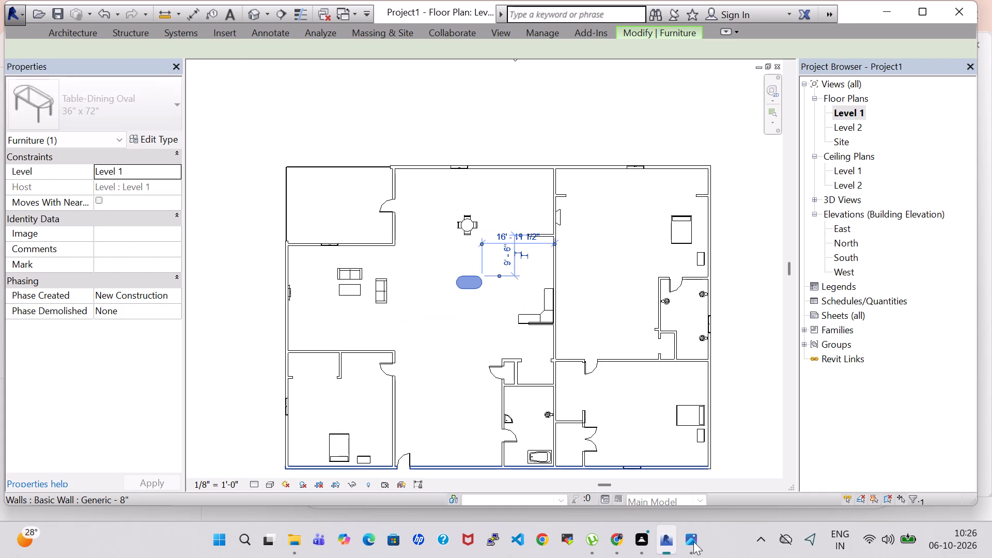
key(space)
key(space)
key(space)
key(space)
key(space)
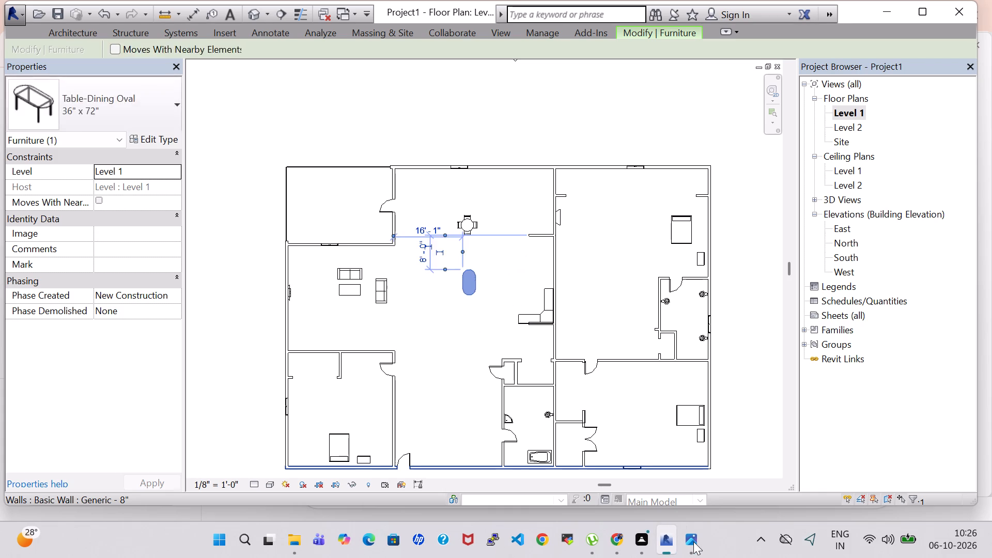
key(space)
key(space)
key(space)
key(space)
key(space)
key(space)
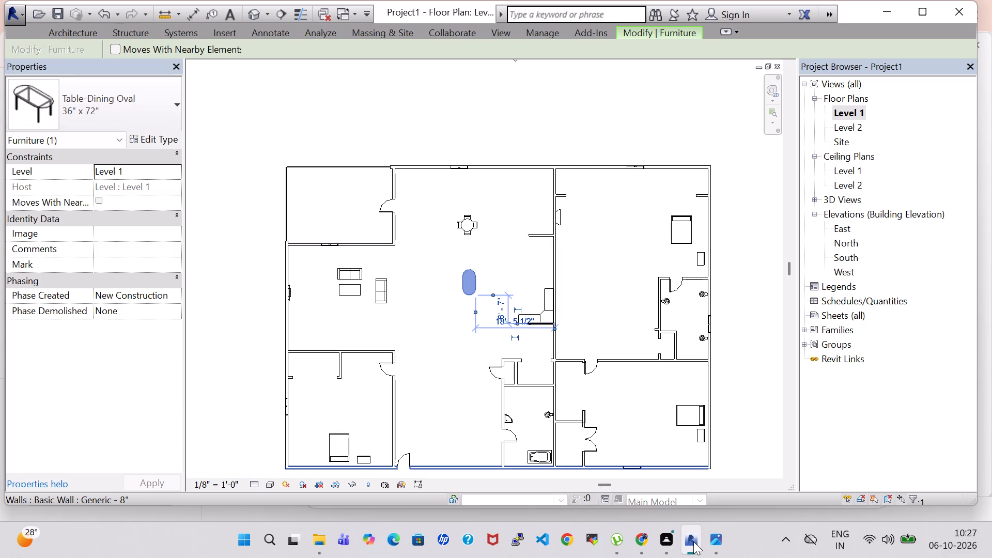
key(space)
key(space)
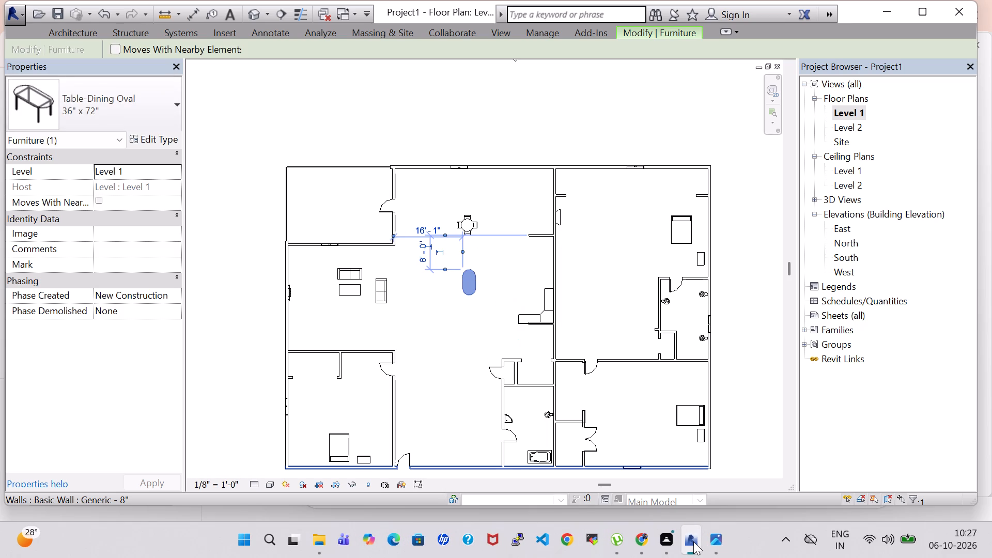
Nudge the oval dining table south to about 9'-6" from the short east wall stub, keeping its long side north-south.
key(Down)
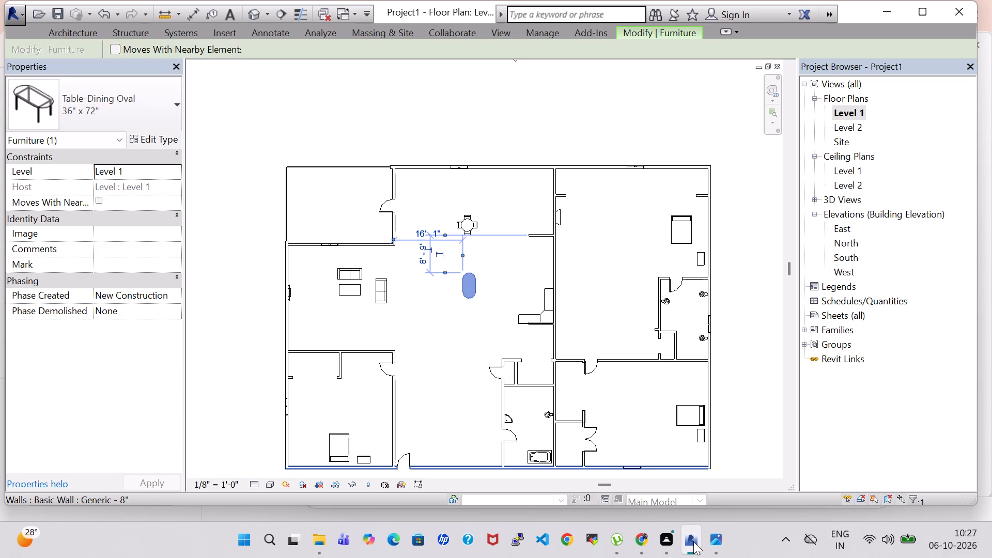
key(Down)
key(Down)
key(Up)
key(Up)
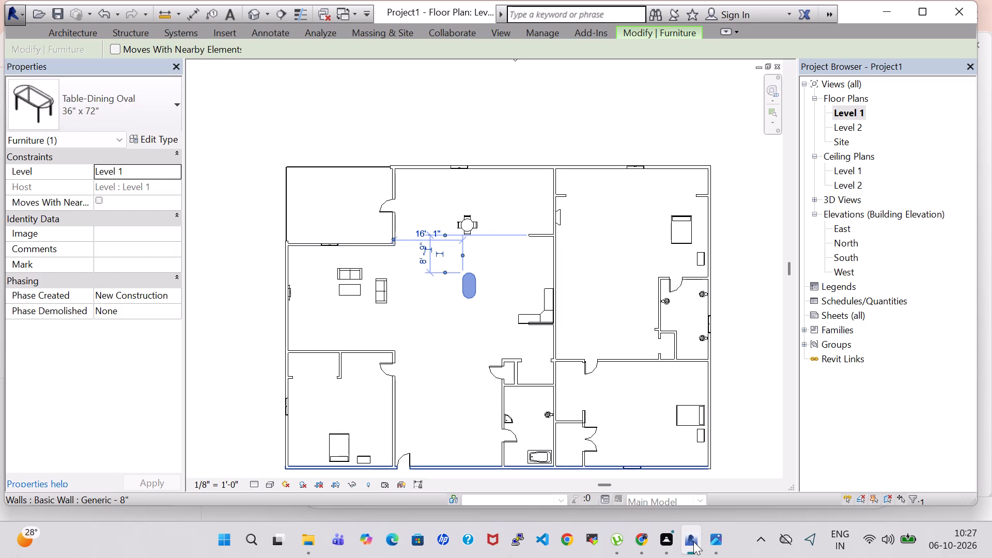
key(Up)
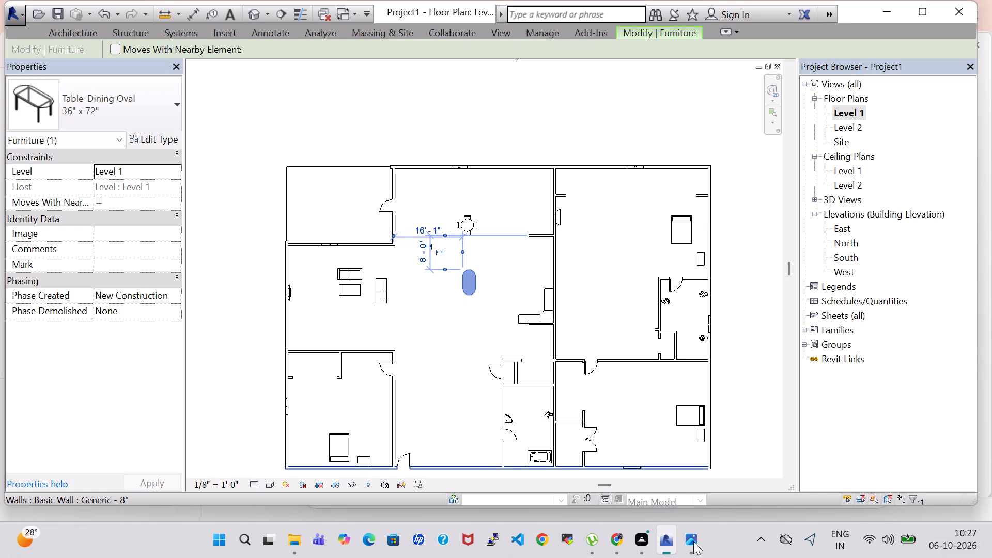
key(Down)
key(Up)
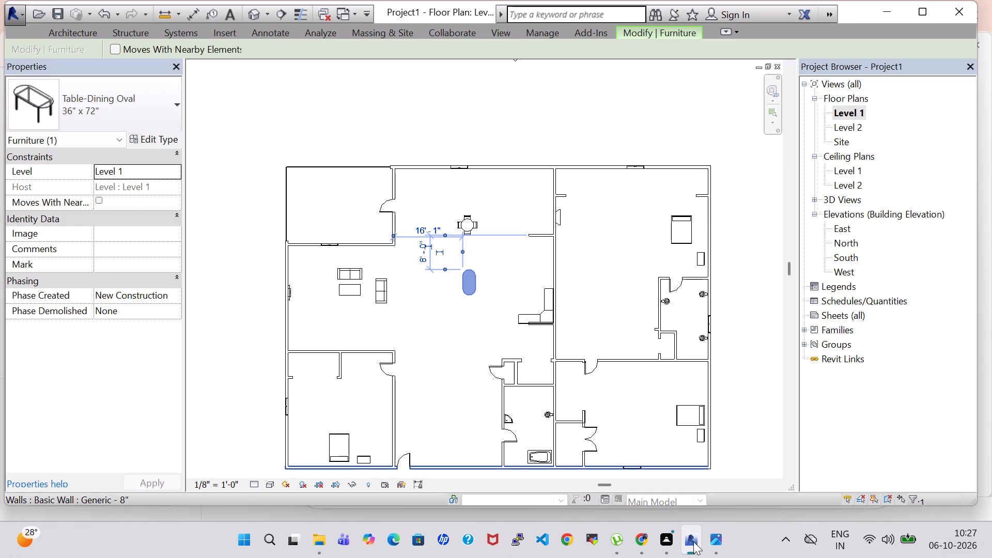
key(Down)
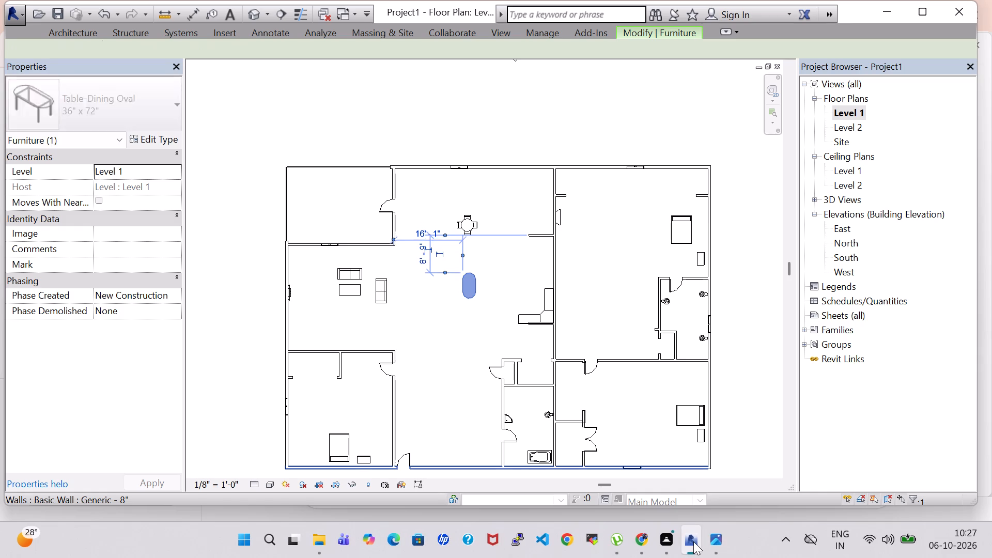
key(Down)
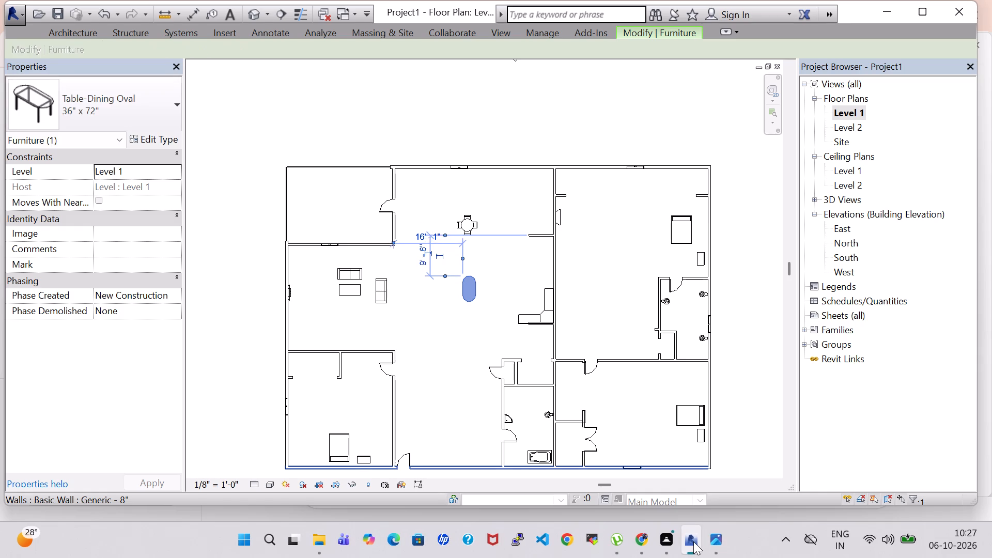
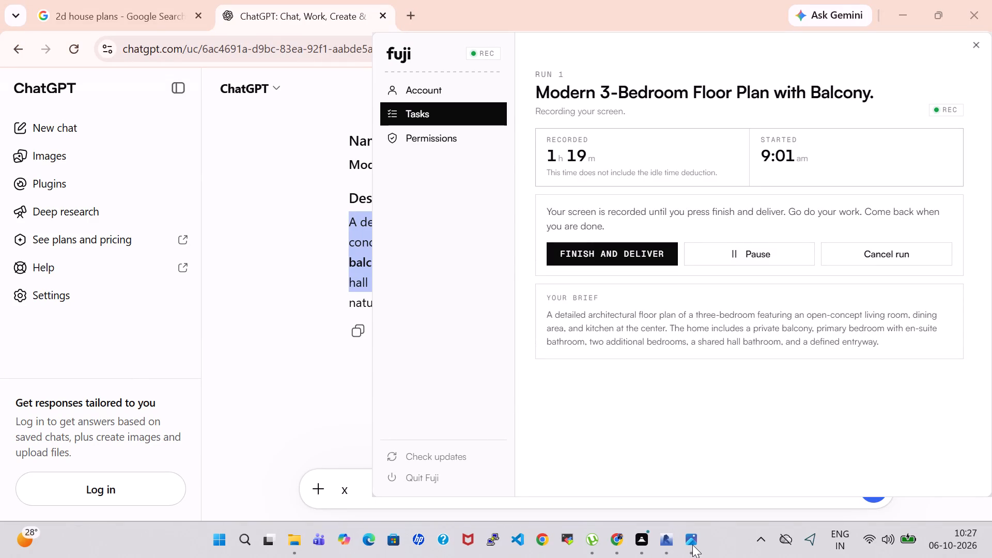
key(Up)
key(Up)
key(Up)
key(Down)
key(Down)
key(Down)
Switch to Revit and rotate the oval dining table in place by three quarter turns, leaving its long side running east-west.
click(672, 549)
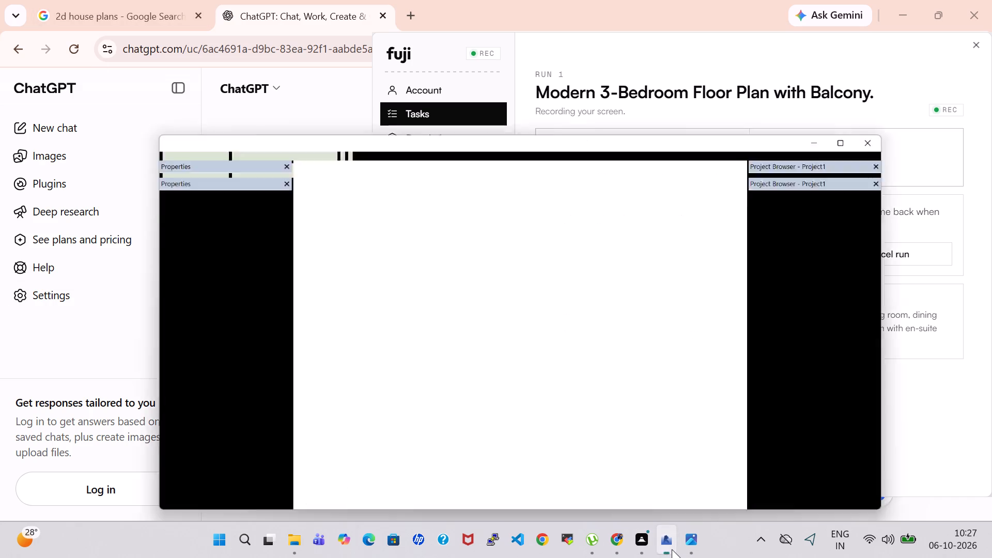
click(494, 291)
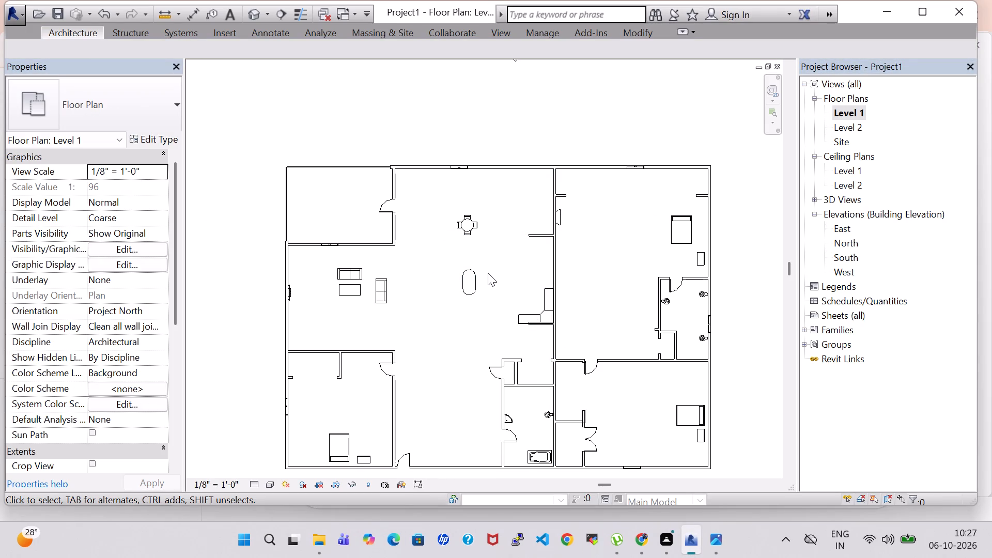
click(466, 289)
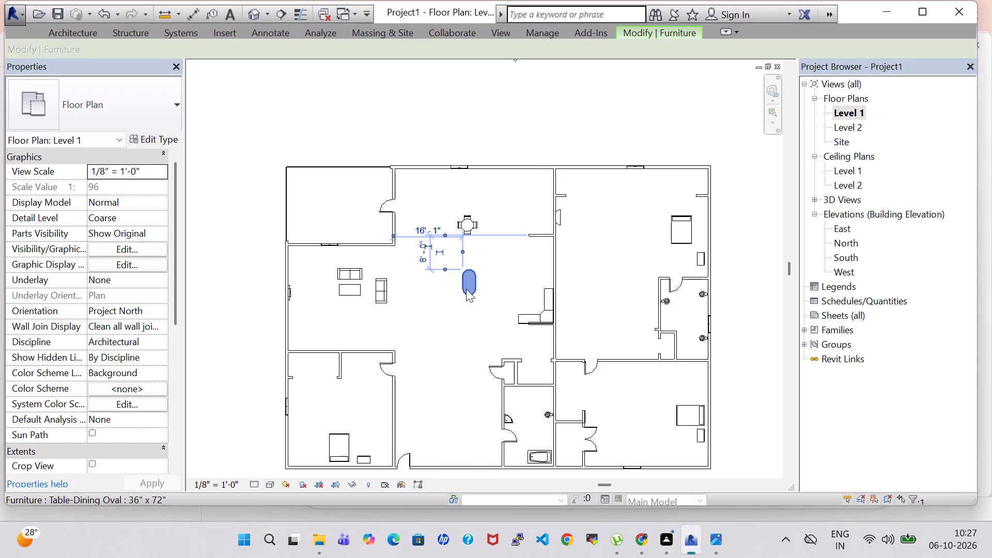
key(space)
key(space)
key(space)
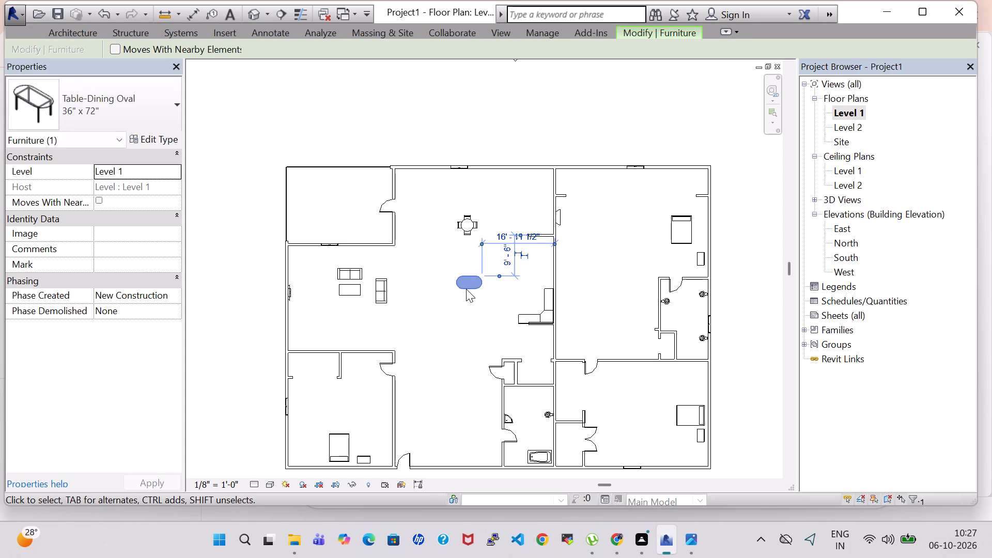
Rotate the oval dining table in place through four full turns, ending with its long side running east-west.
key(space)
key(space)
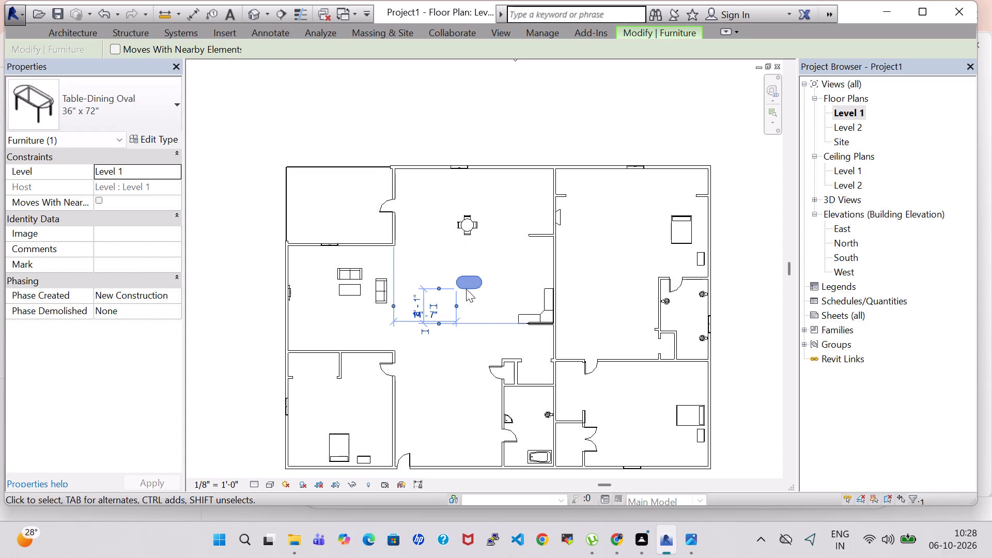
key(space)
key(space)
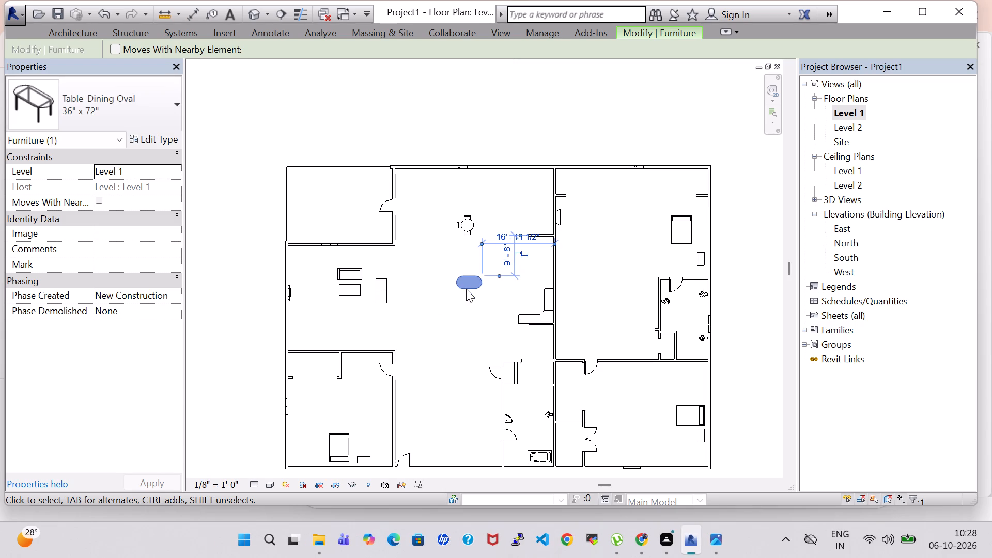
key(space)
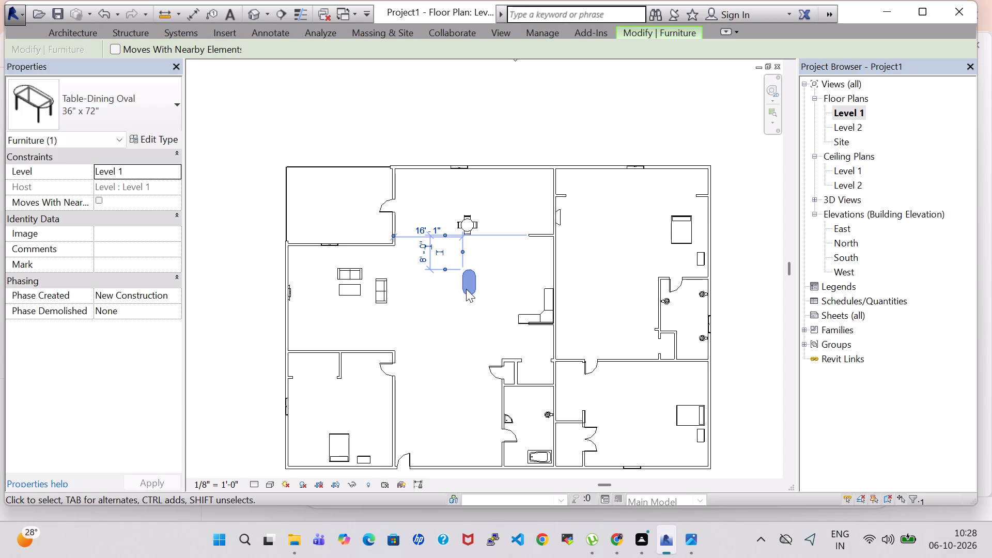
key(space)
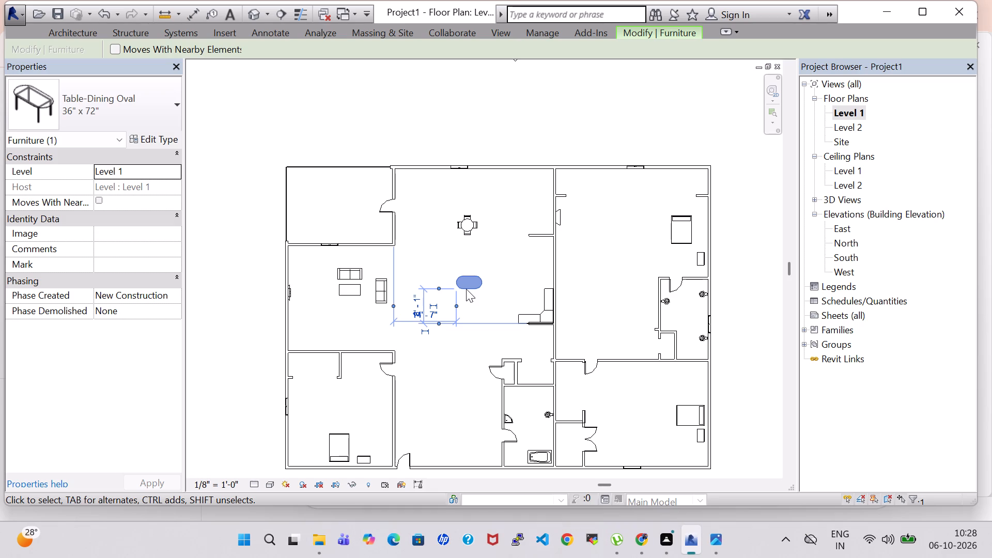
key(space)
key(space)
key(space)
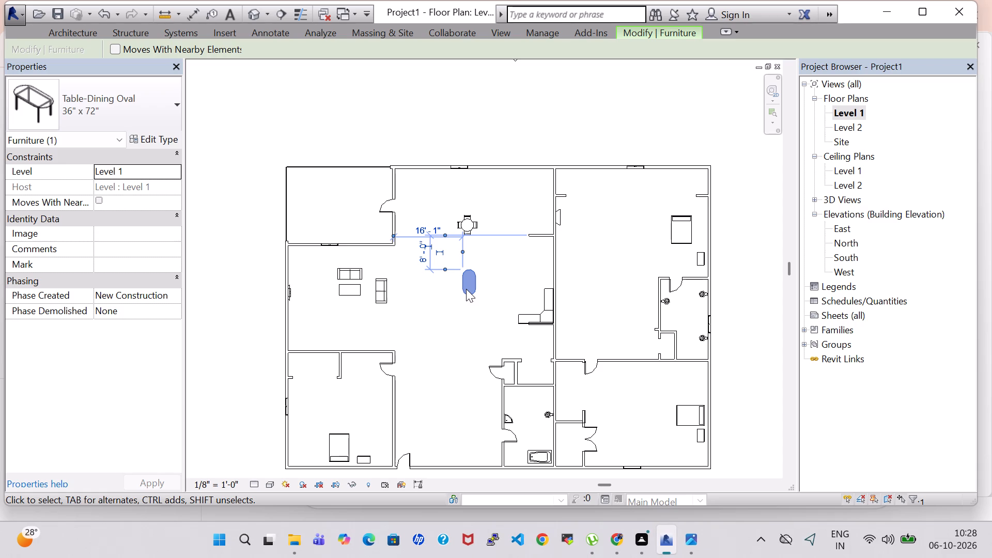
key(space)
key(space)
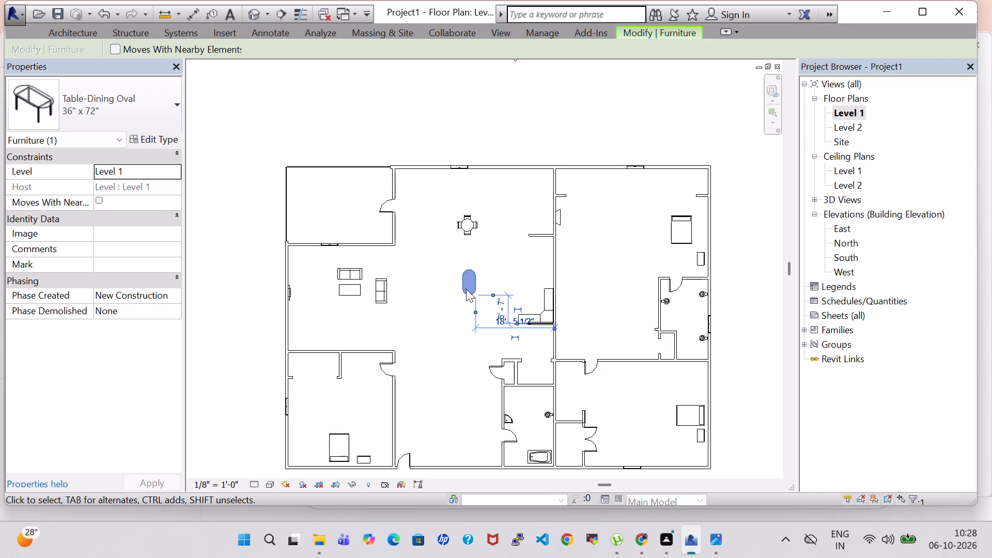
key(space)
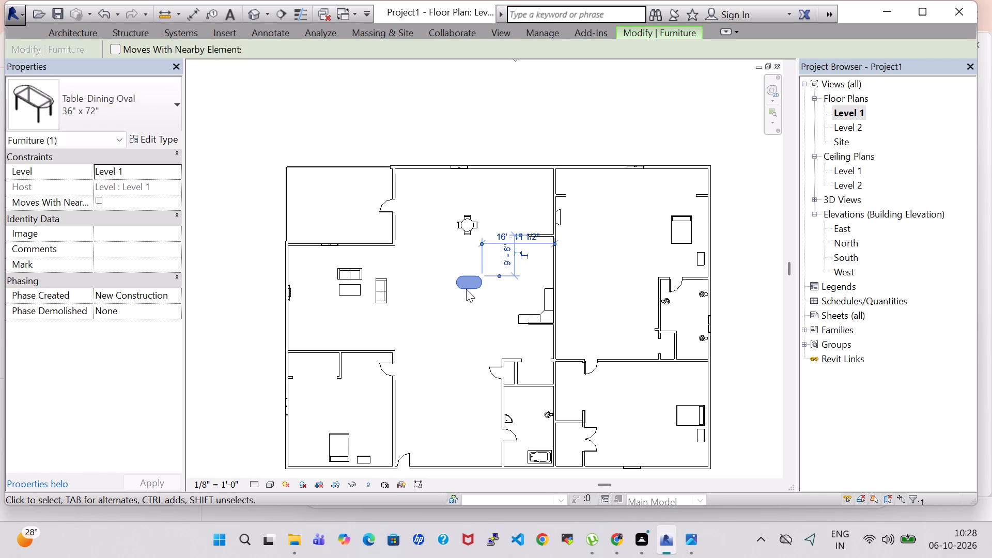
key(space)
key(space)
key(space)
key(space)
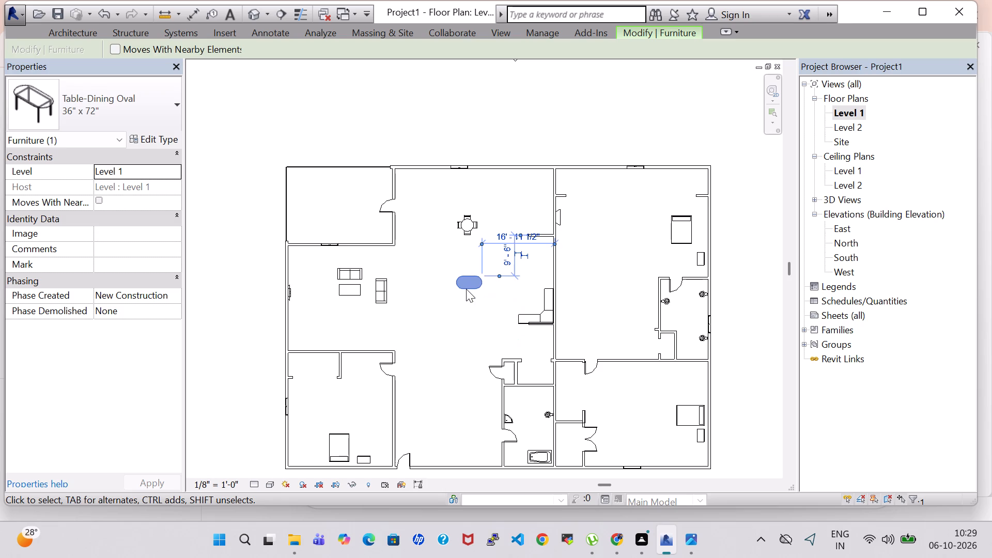
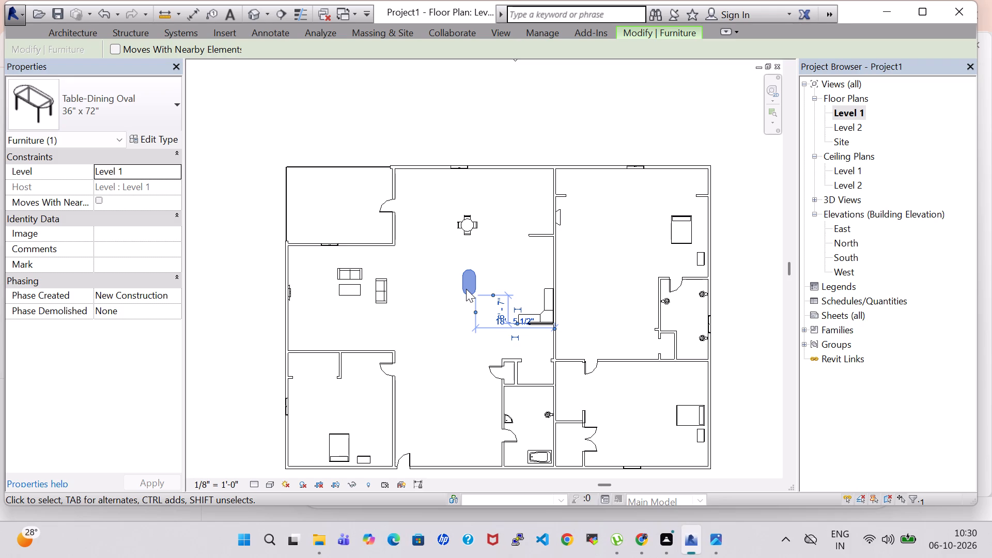
Rotate the oval dining table in place by five quarter turns, leaving its long side running east-west.
key(space)
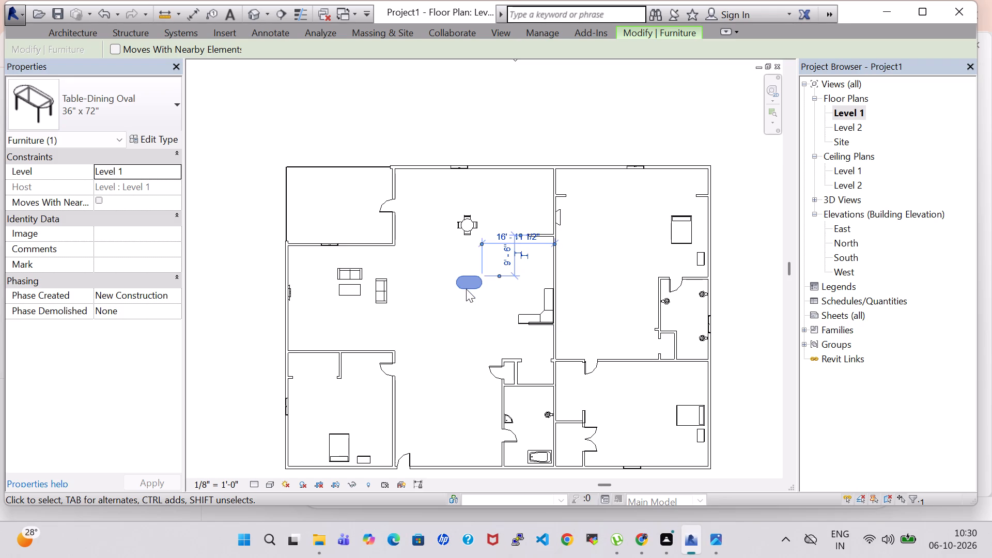
key(space)
key(space)
key(space)
key(space)
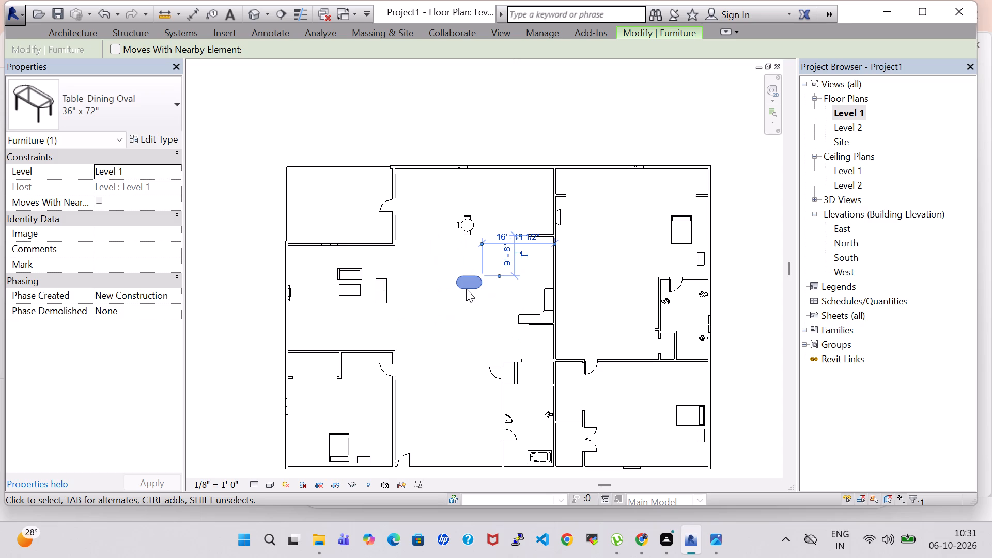
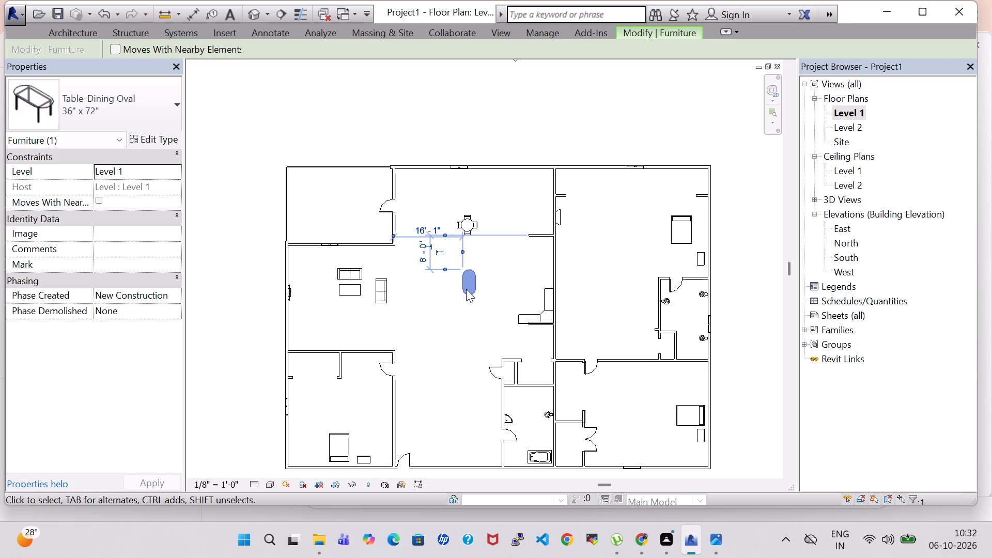
Rotate the oval dining table in place by seven quarter turns so its long side runs east-west.
key(space)
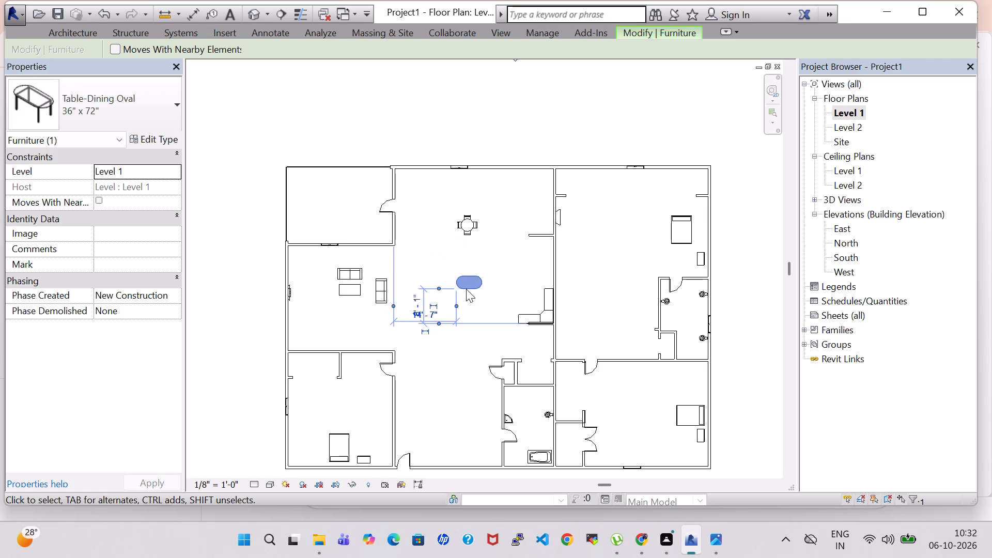
key(space)
key(space)
key(space)
key(space)
key(space)
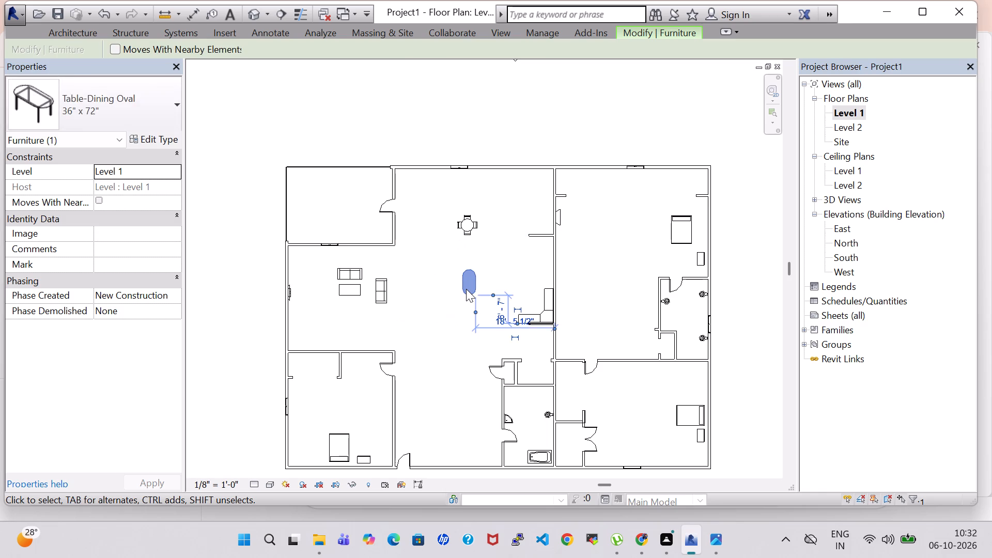
key(space)
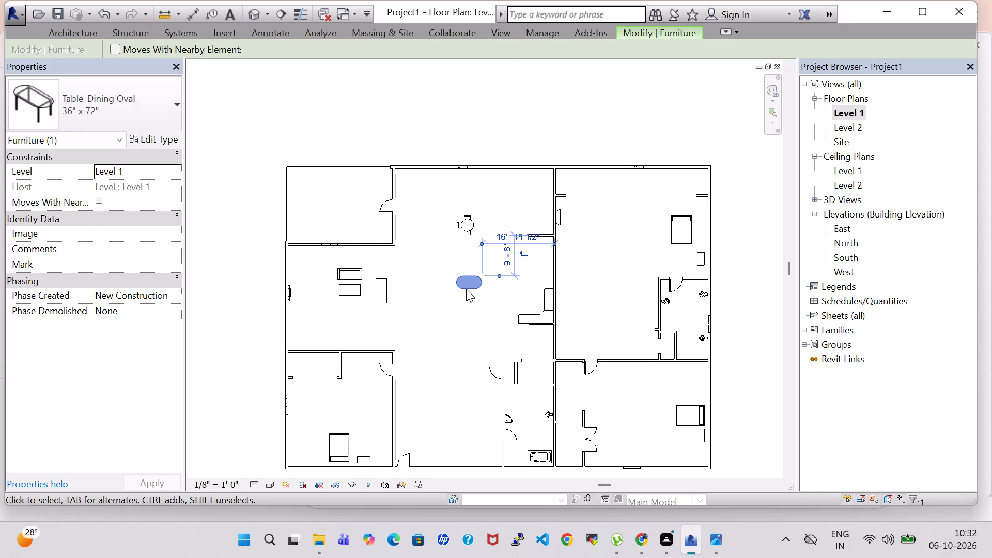
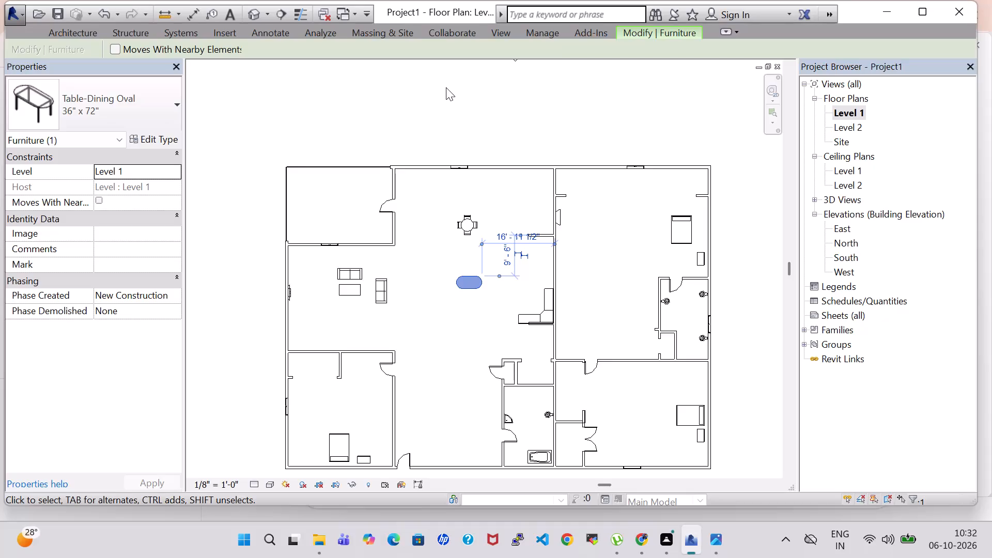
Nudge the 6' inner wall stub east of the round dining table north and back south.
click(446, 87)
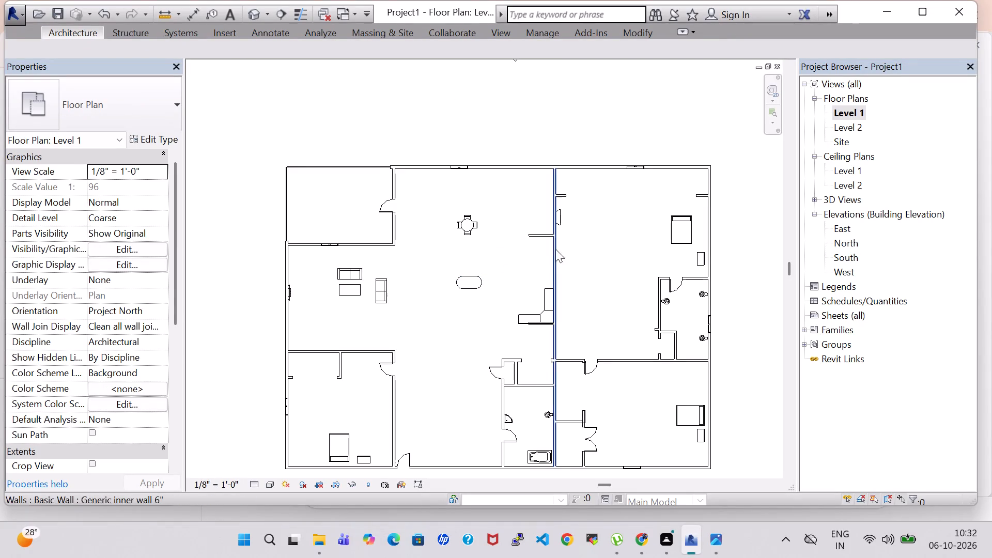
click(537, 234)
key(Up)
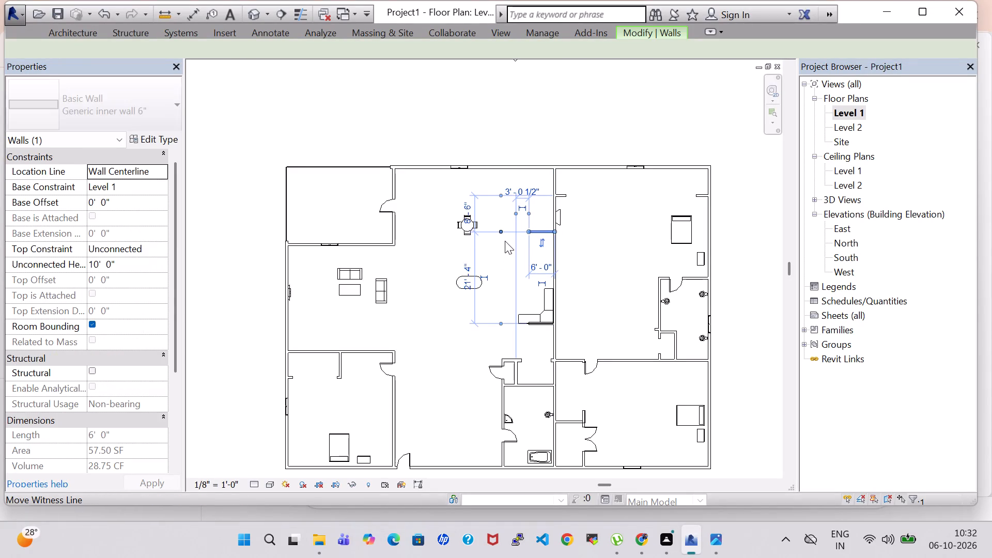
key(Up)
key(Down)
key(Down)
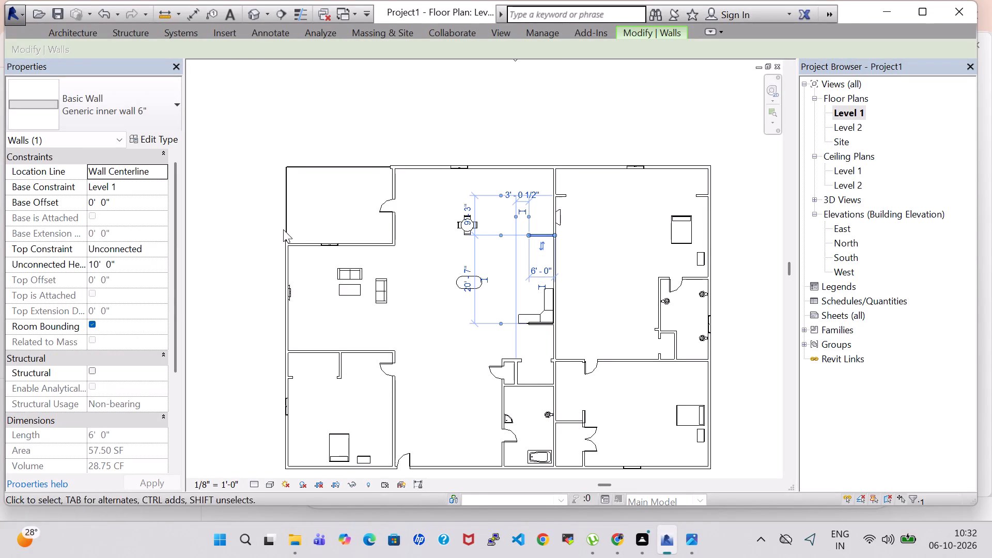
Save the project while switching to the default 3D view.
click(250, 7)
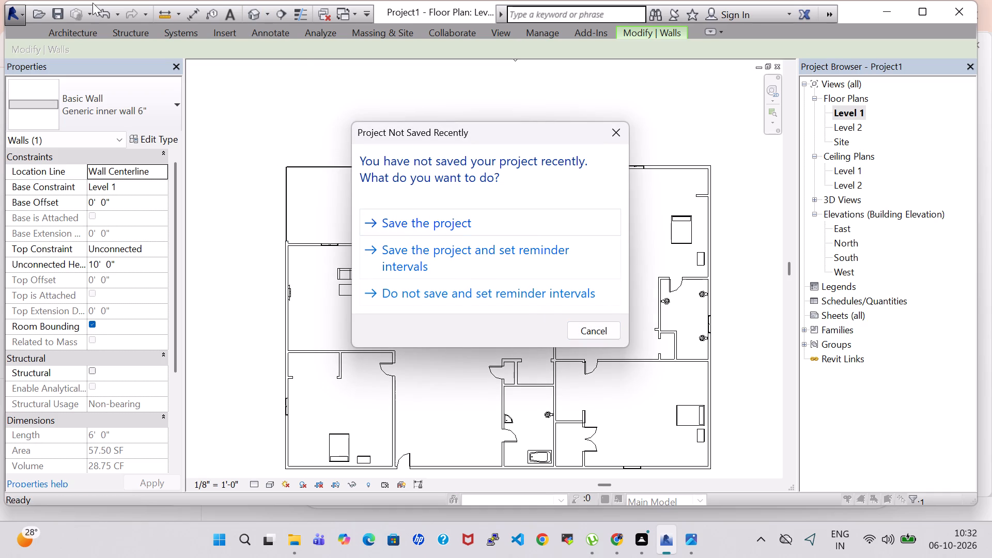
click(56, 13)
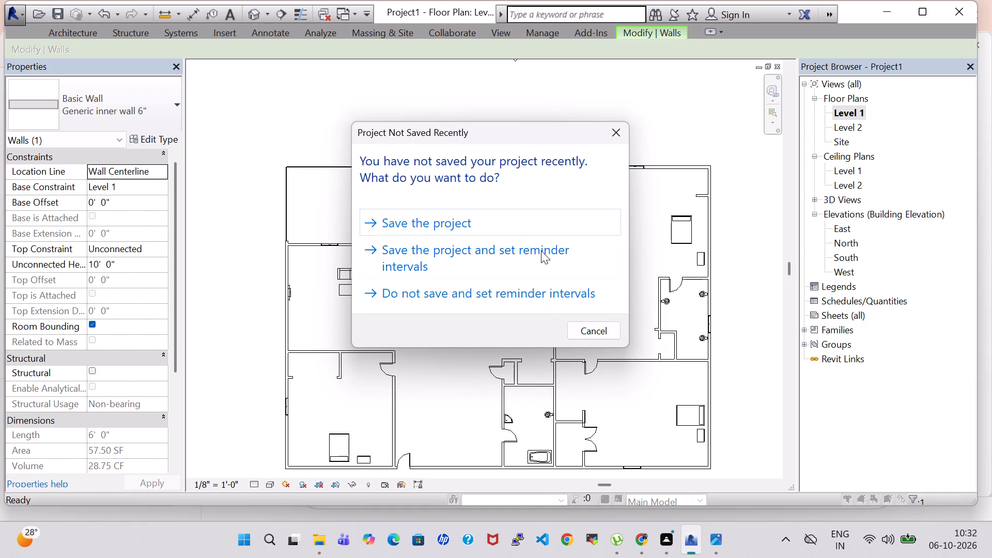
click(487, 225)
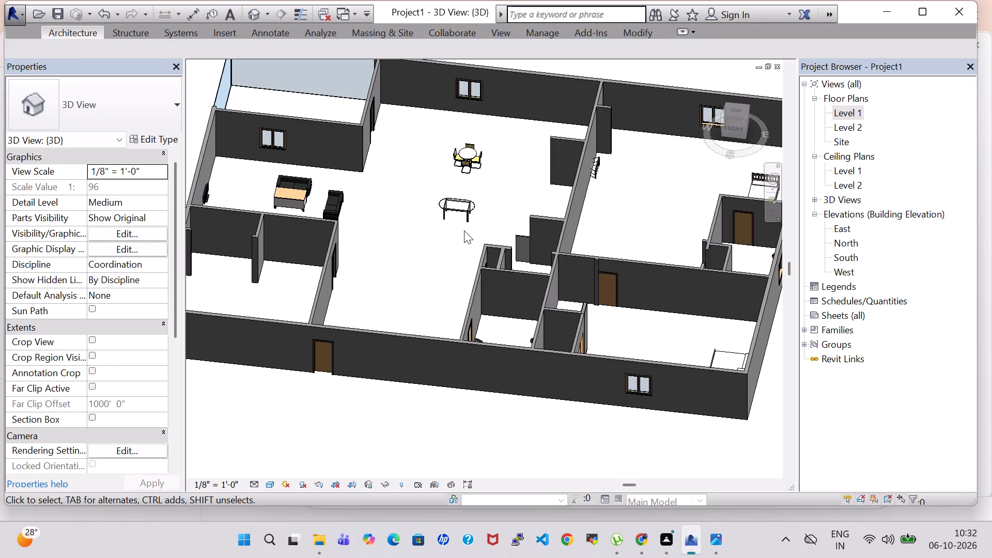
Examine the rooms and furniture layout, including the oval dining table, from several sides and from above in 3D.
scroll(318, 309, up, 1)
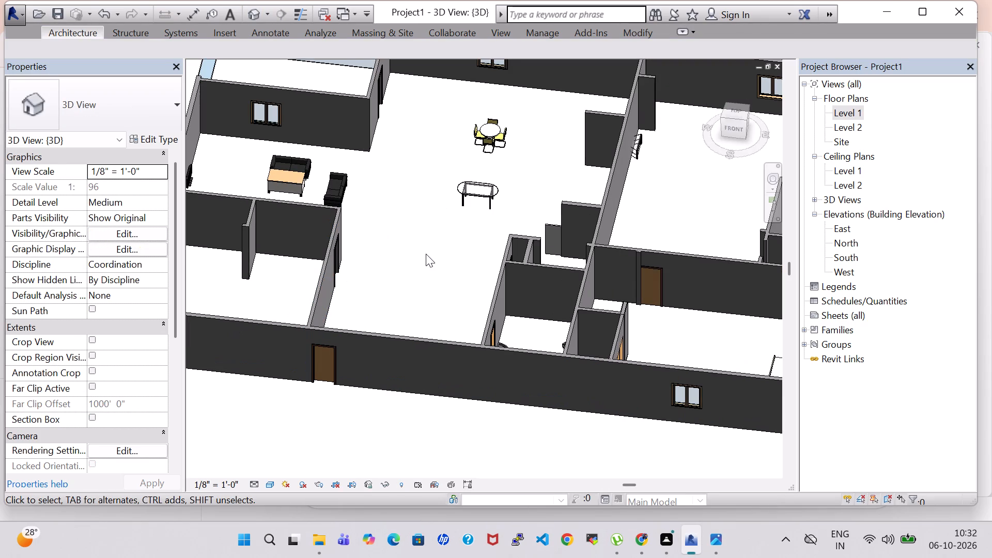
scroll(428, 245, down, 2)
shift+middle_drag(416, 245, 485, 249)
shift+scroll(484, 249, up, 1)
shift+middle_drag(485, 249, 589, 277)
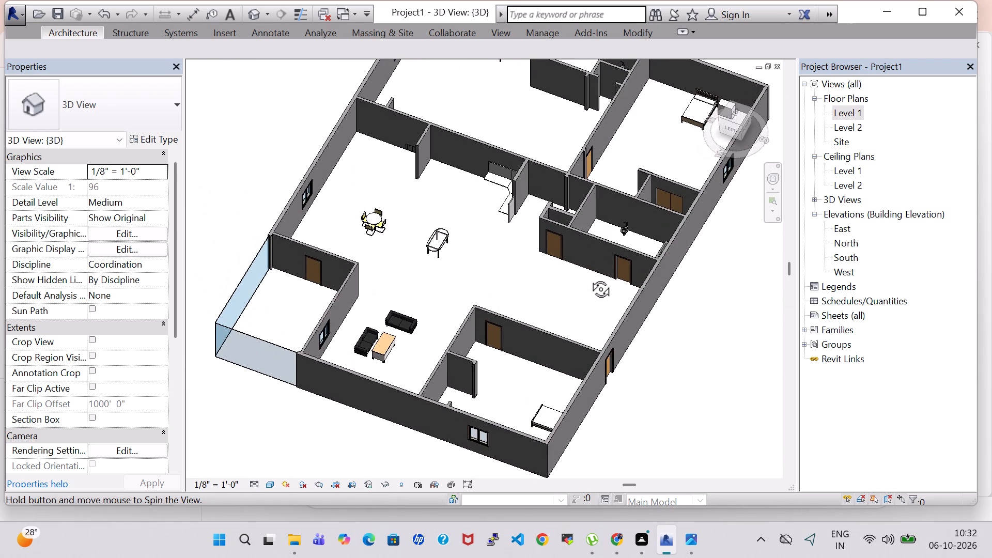
shift+middle_drag(589, 277, 373, 327)
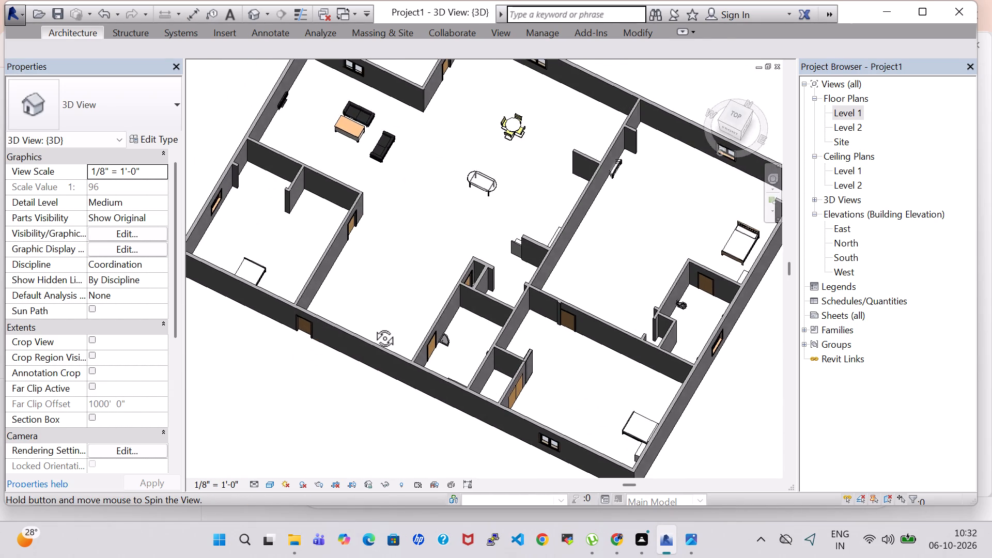
shift+middle_drag(373, 327, 179, 366)
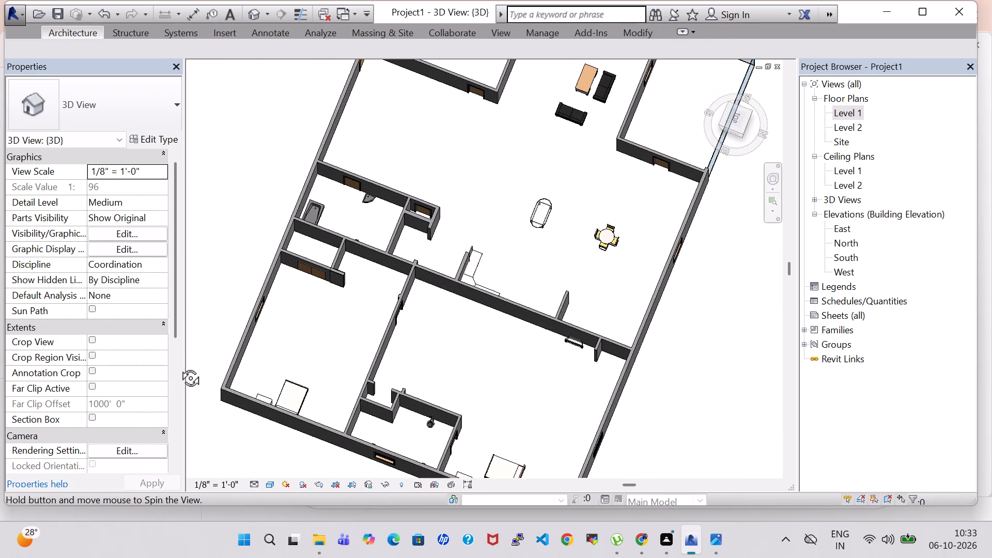
shift+middle_drag(179, 366, 240, 350)
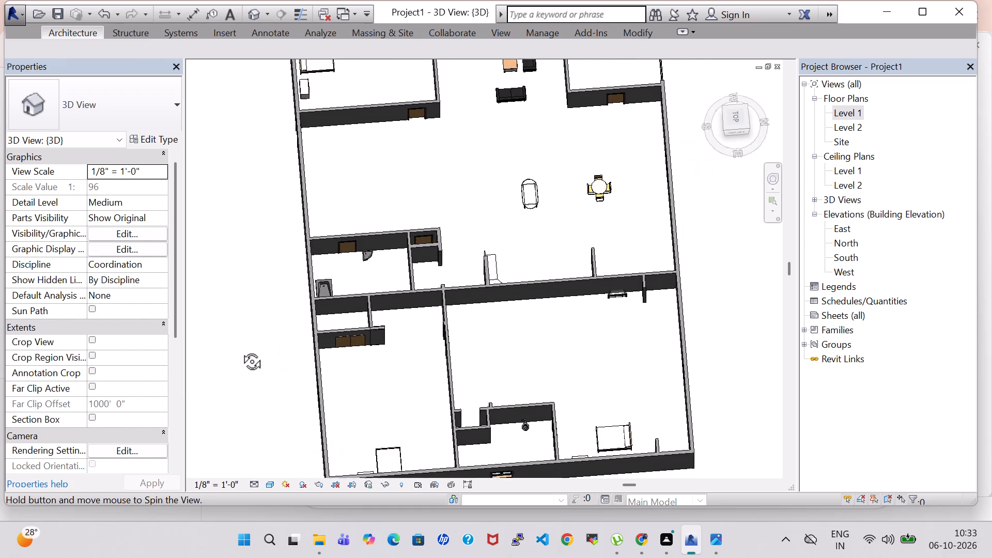
shift+middle_drag(240, 350, 244, 336)
shift+middle_drag(183, 328, 153, 328)
shift+middle_click(137, 329)
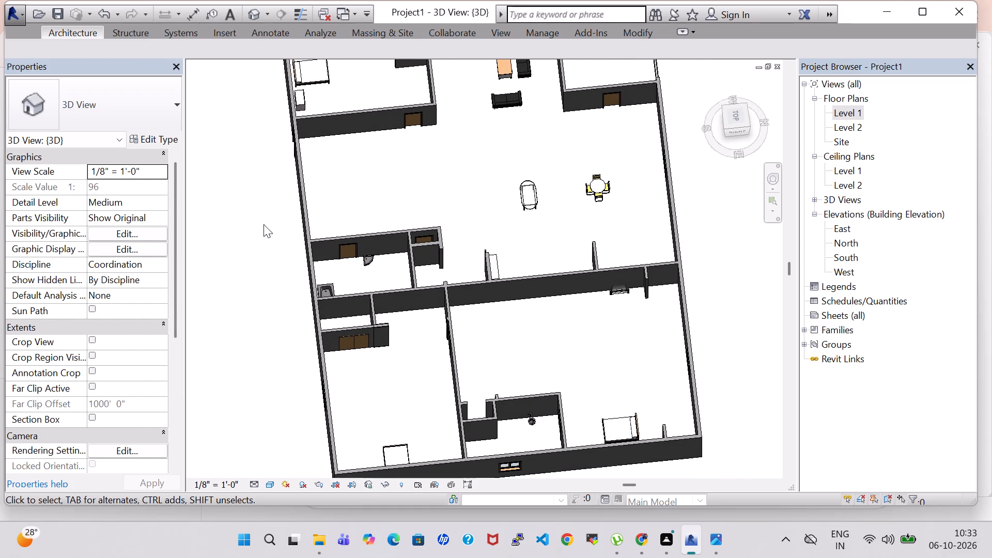
shift+middle_drag(263, 224, 382, 307)
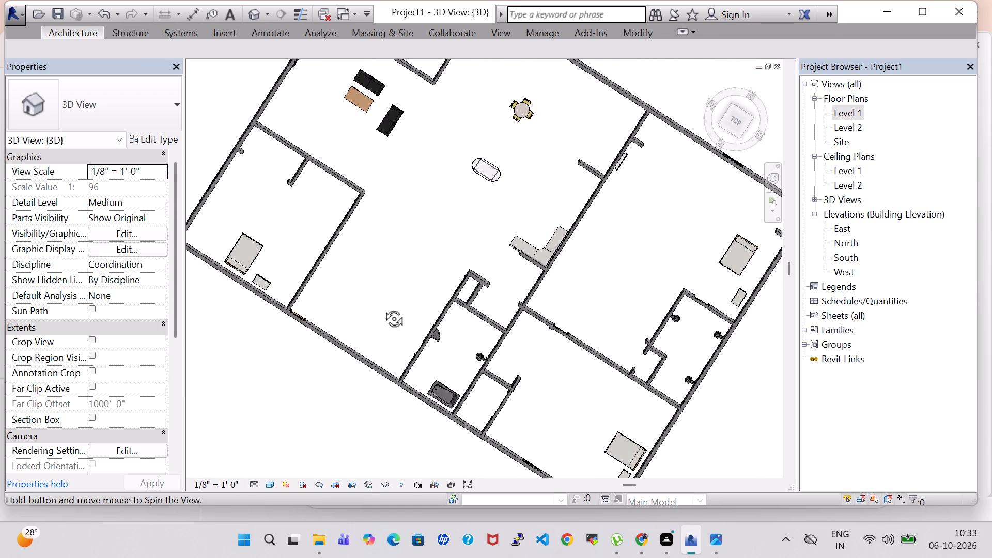
shift+middle_drag(382, 307, 474, 296)
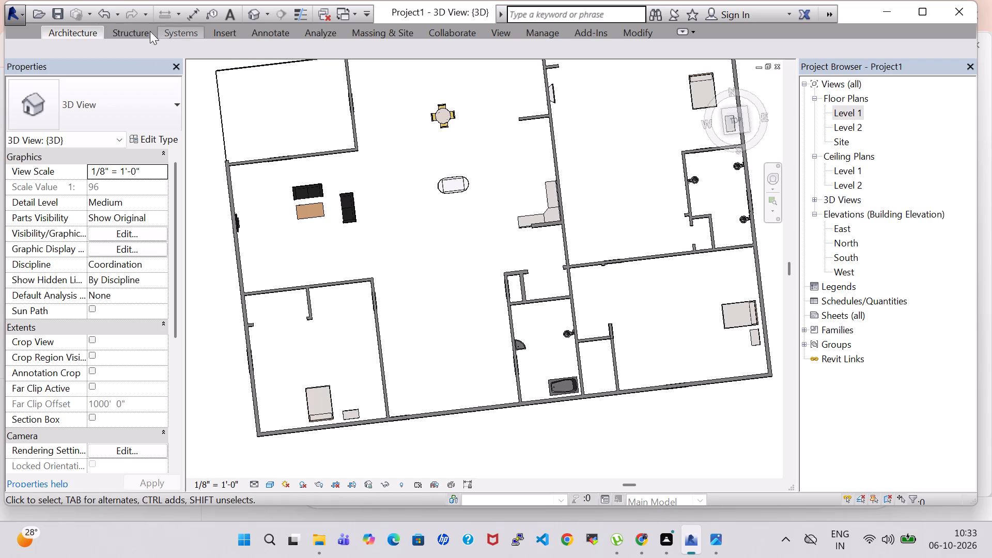
Return to the Level 1 floor plan and start loading a family for a new component.
double_click(80, 28)
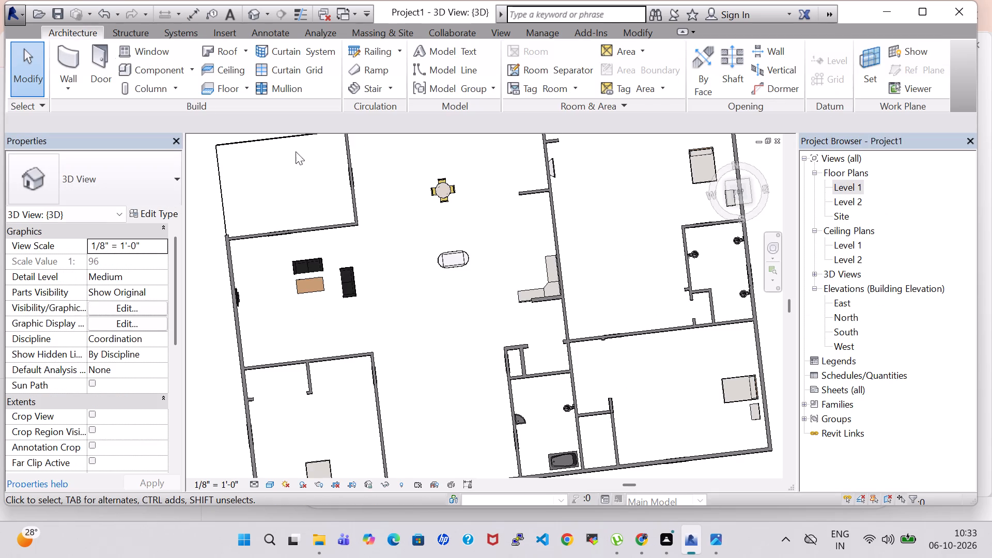
double_click(839, 188)
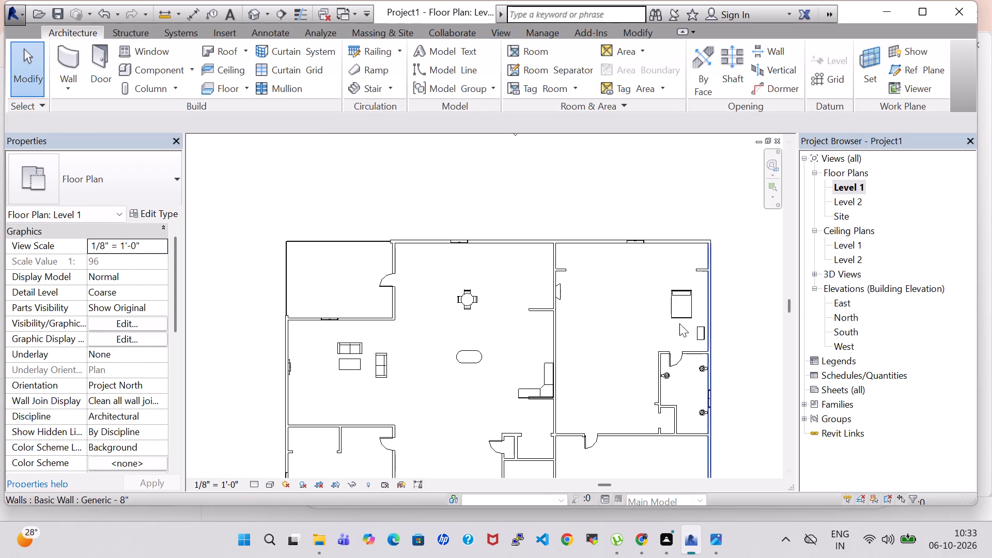
middle_drag(435, 339, 411, 197)
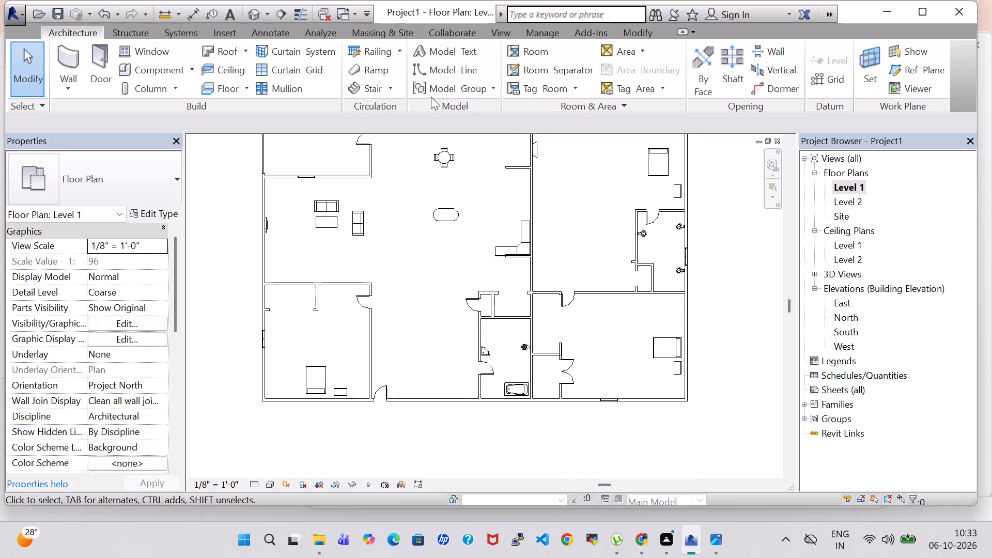
click(148, 65)
click(636, 65)
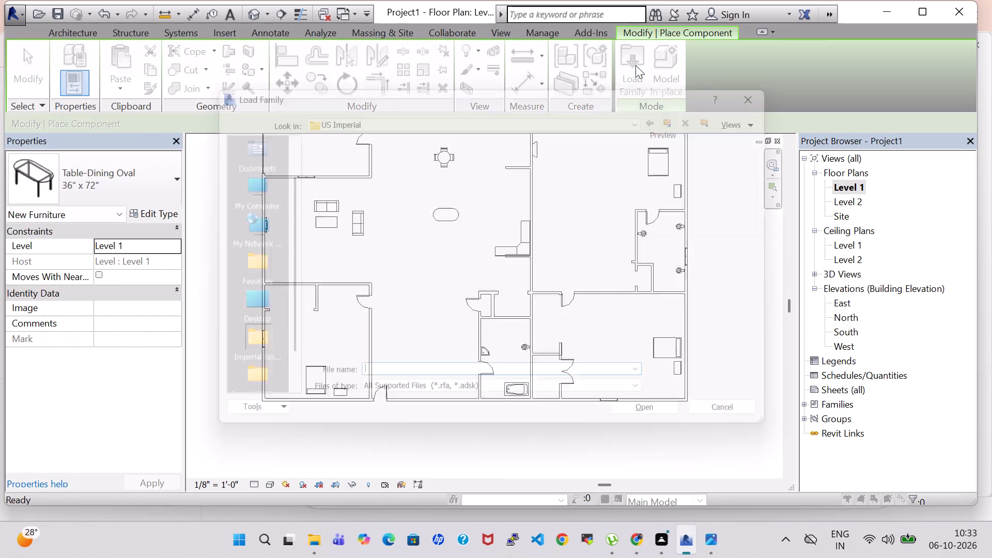
Look through the Annotations, Civil, Boundary Conditions and Cable Tray Fittings folders of the US Imperial family library.
double_click(329, 173)
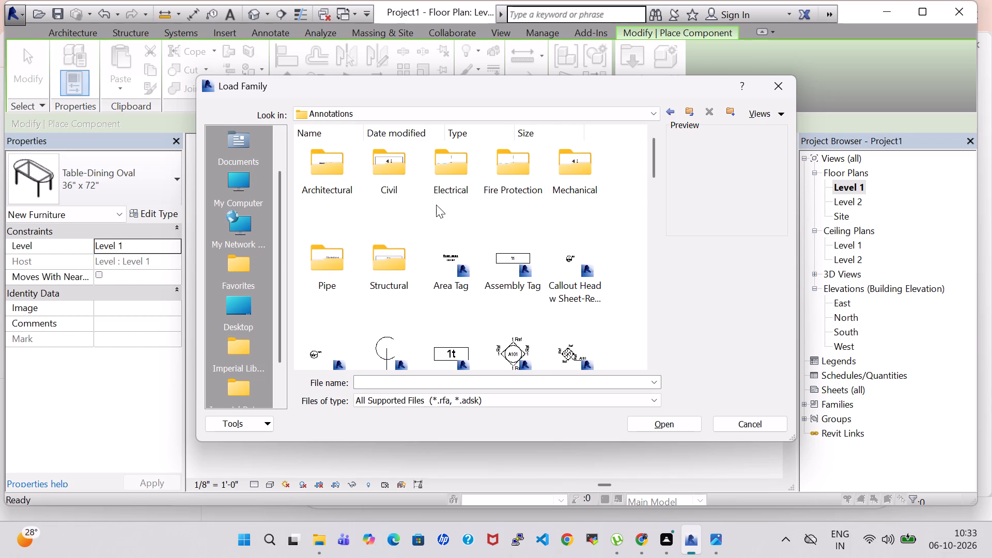
scroll(442, 236, down, 1)
scroll(442, 236, up, 3)
double_click(400, 171)
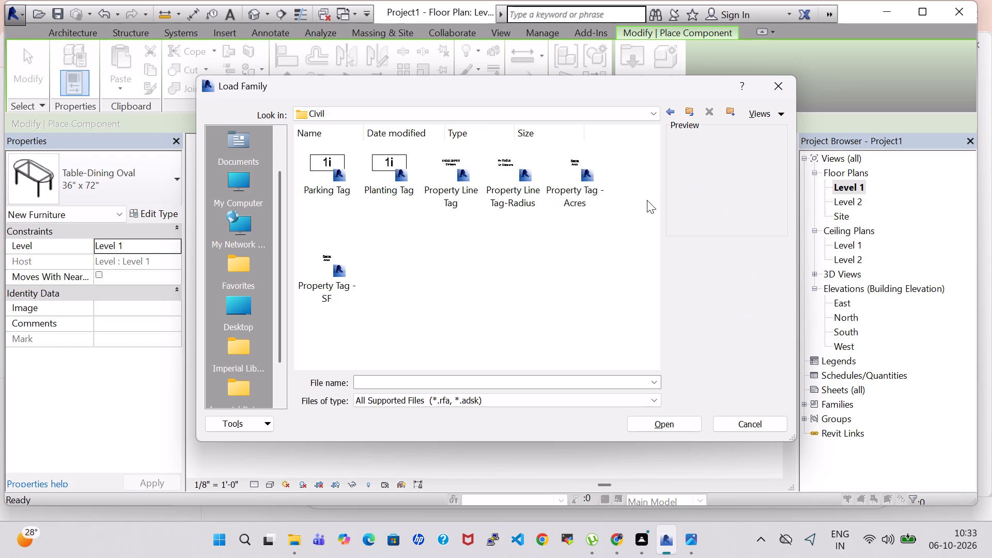
click(671, 115)
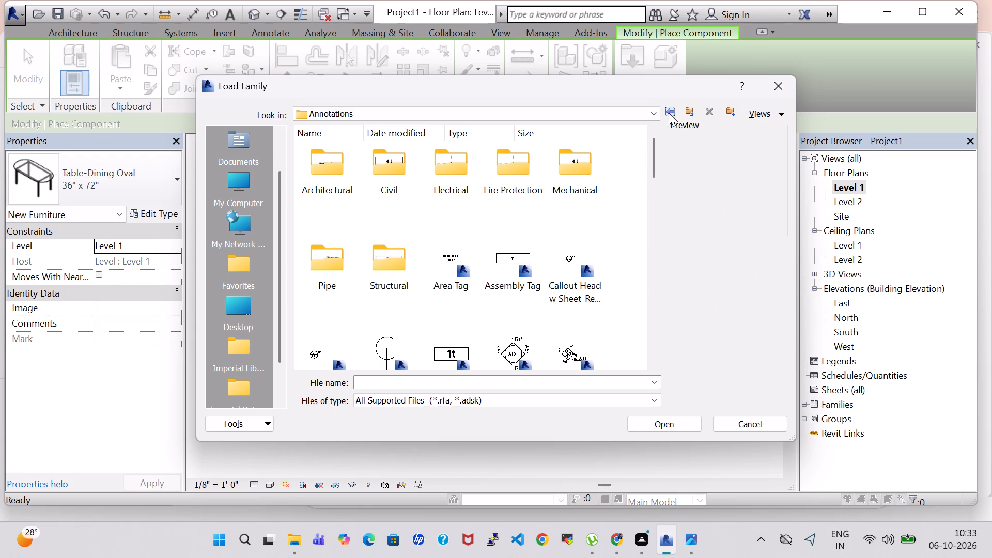
click(669, 109)
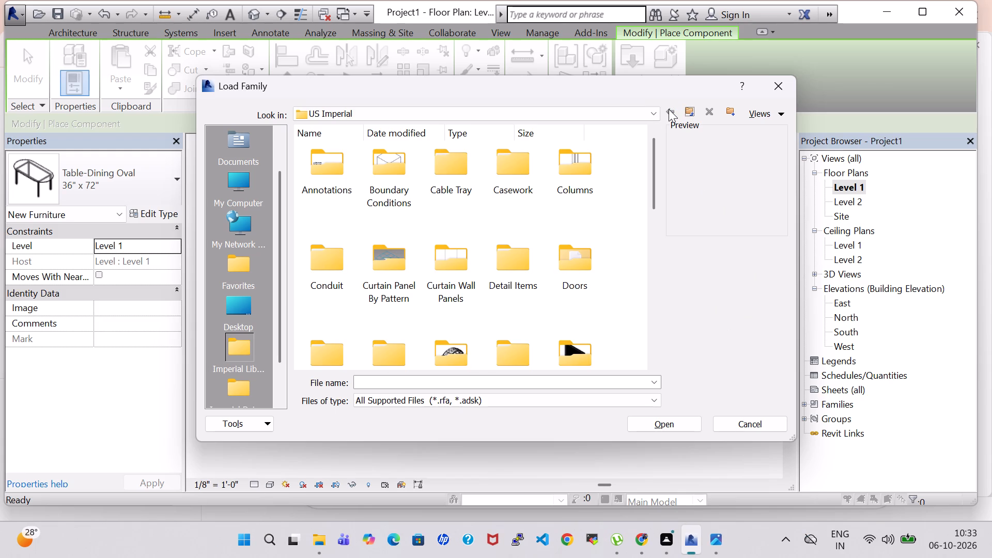
double_click(376, 187)
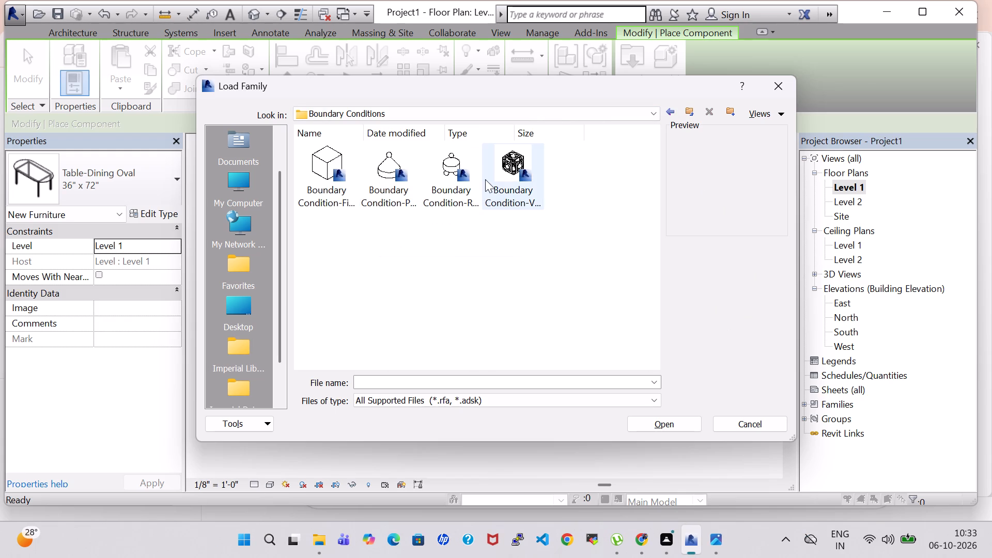
click(667, 114)
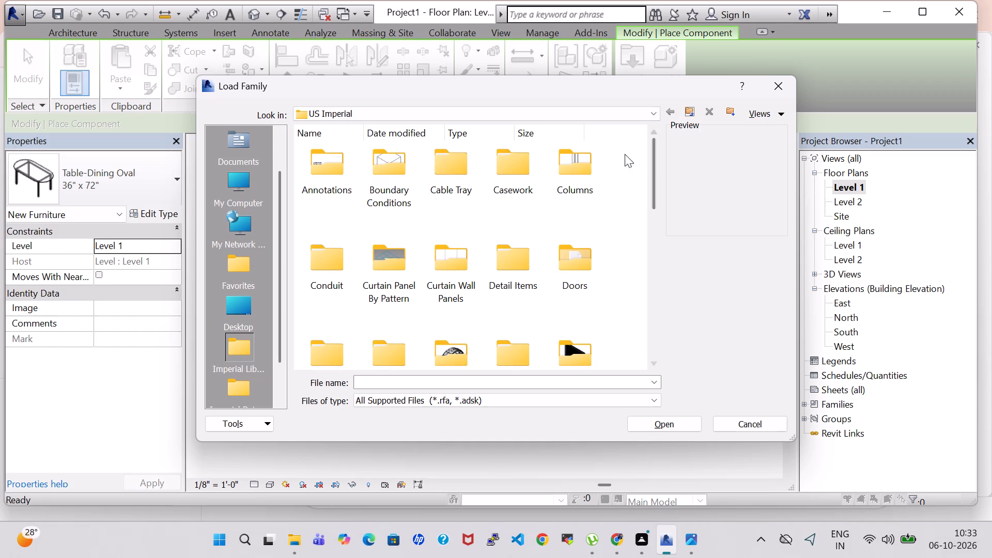
double_click(457, 169)
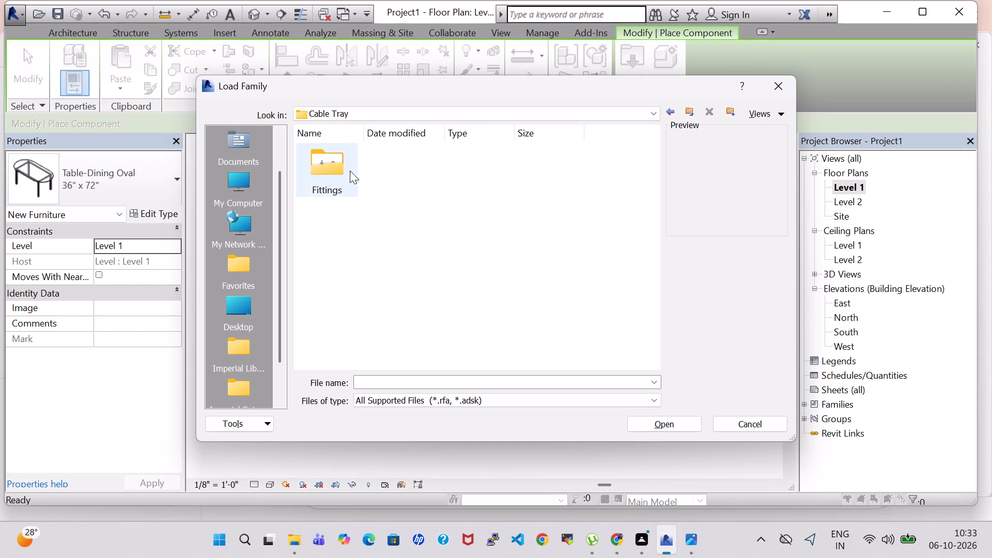
double_click(323, 171)
click(669, 114)
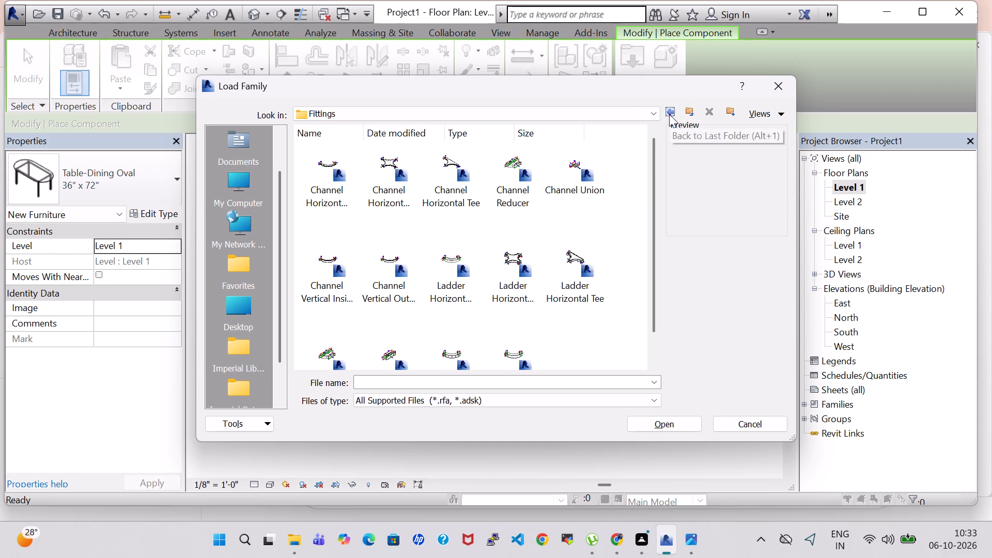
click(669, 114)
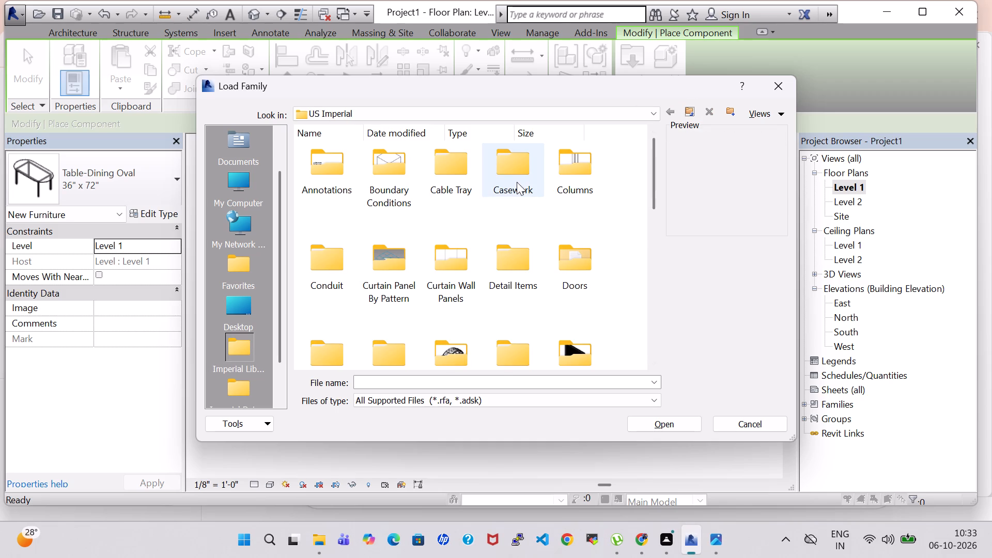
Look through the Columns and Curtain Panel By Pattern folders of the US Imperial family library.
double_click(595, 164)
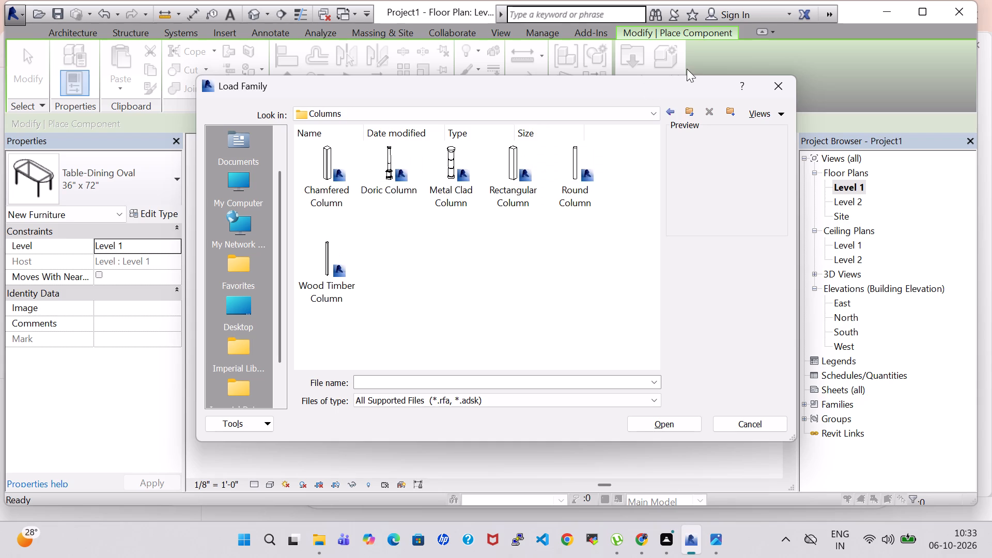
click(663, 108)
click(678, 112)
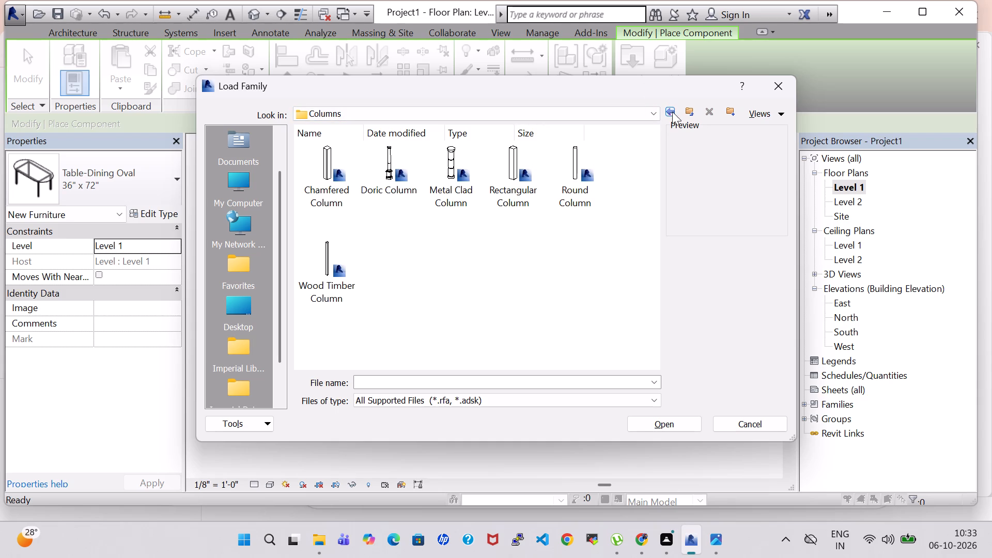
click(672, 112)
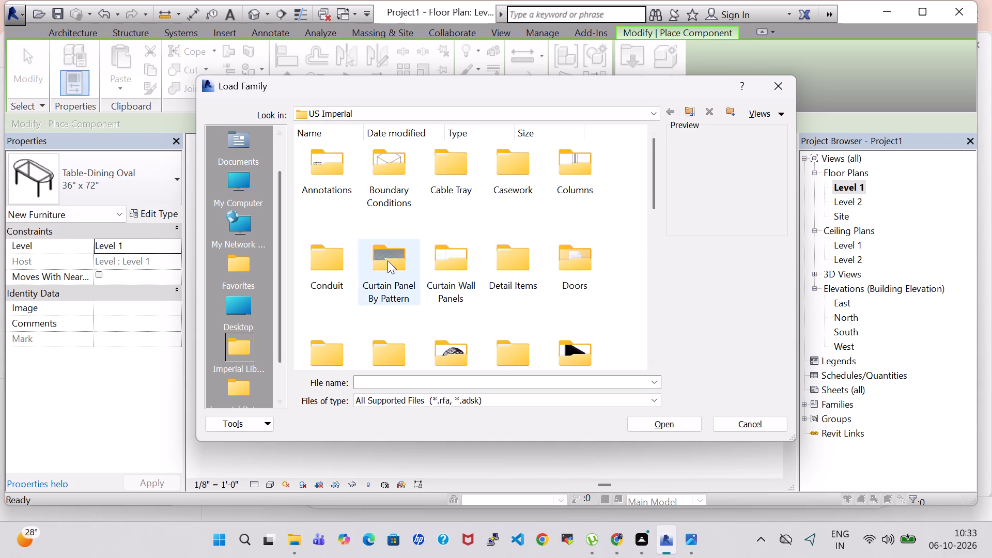
scroll(388, 260, down, 1)
scroll(437, 198, up, 1)
double_click(376, 255)
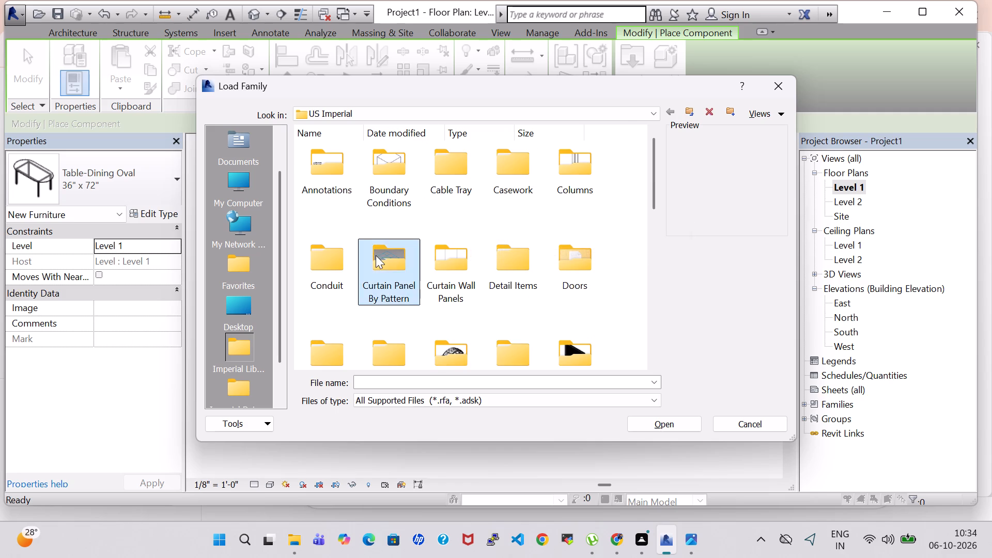
scroll(379, 173, down, 1)
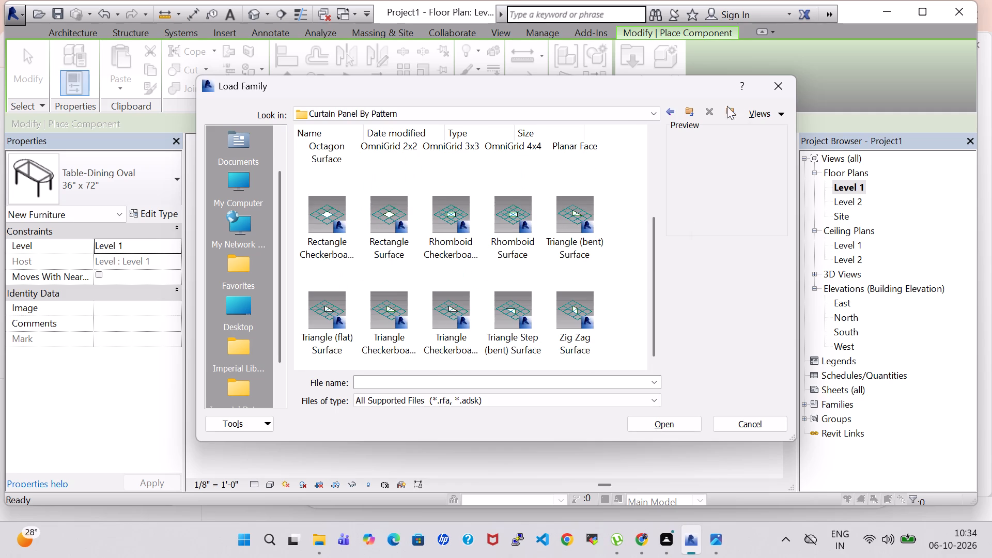
click(672, 112)
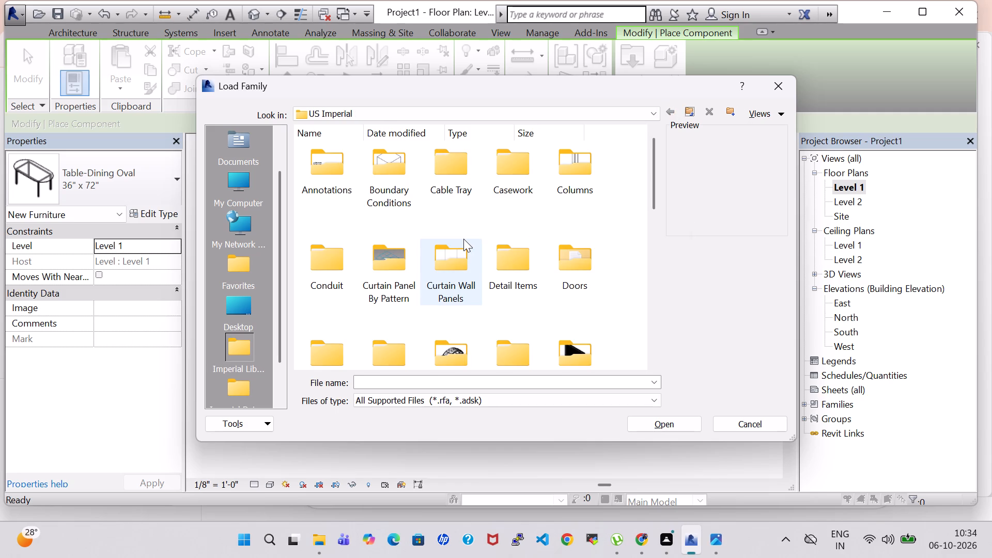
Look through the Residential and Commercial door families in the library's Doors folder.
double_click(583, 265)
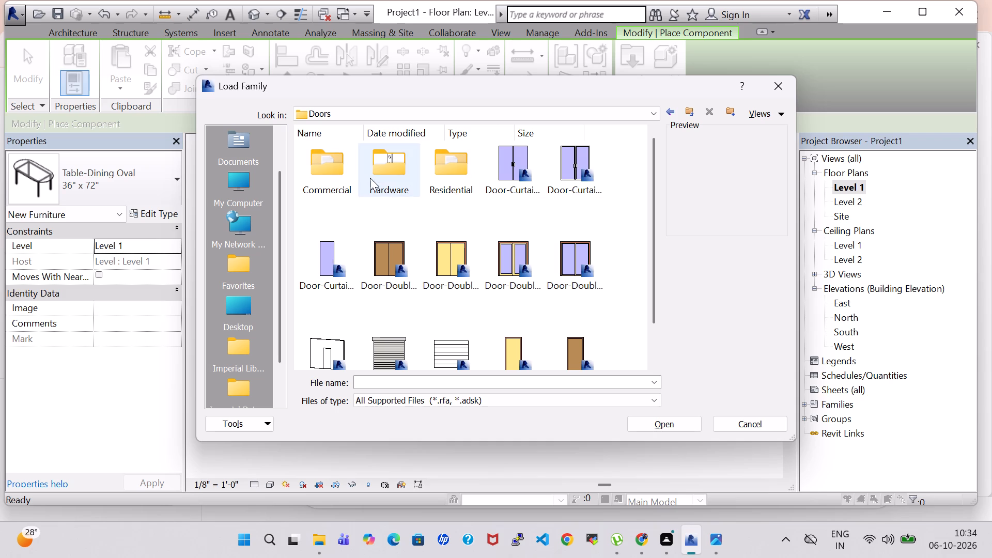
double_click(475, 179)
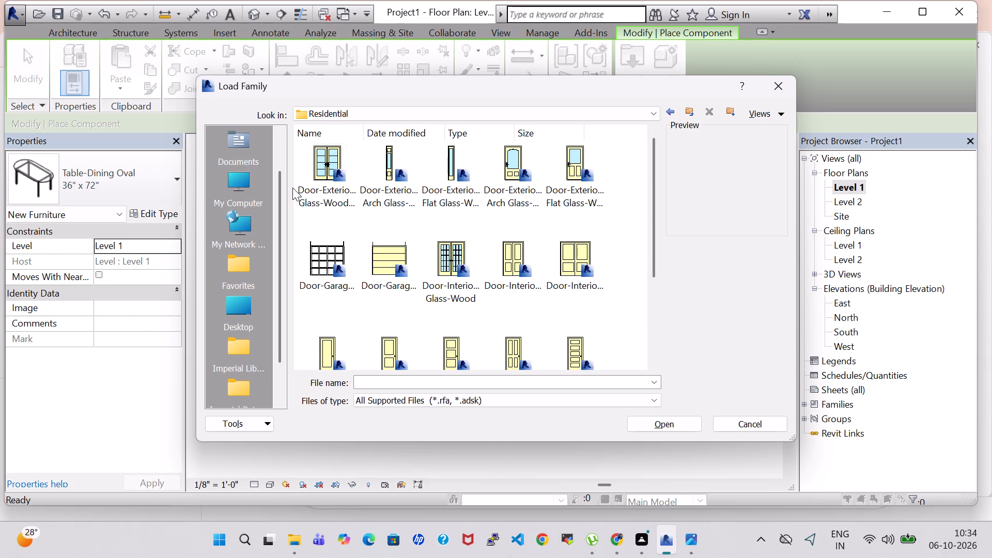
scroll(340, 243, down, 2)
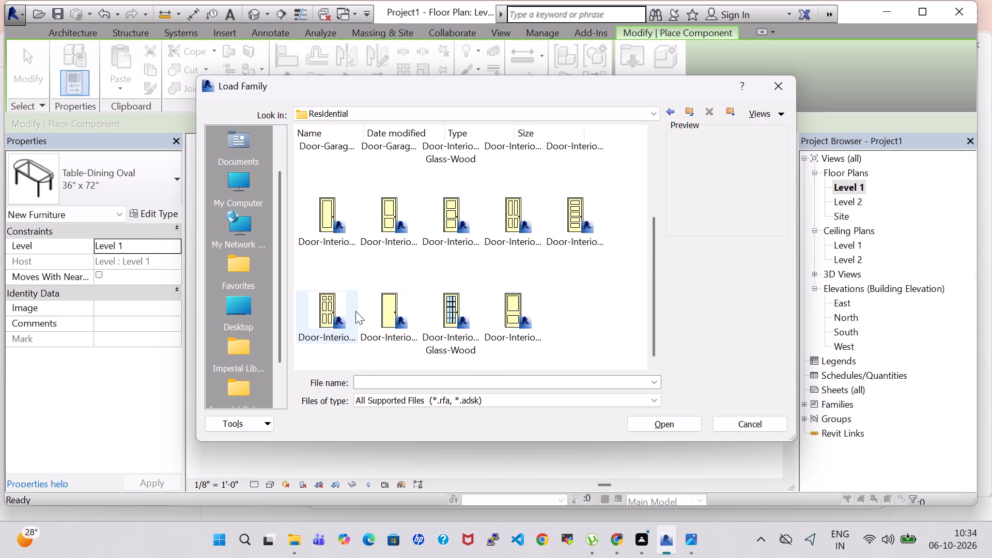
scroll(561, 221, up, 1)
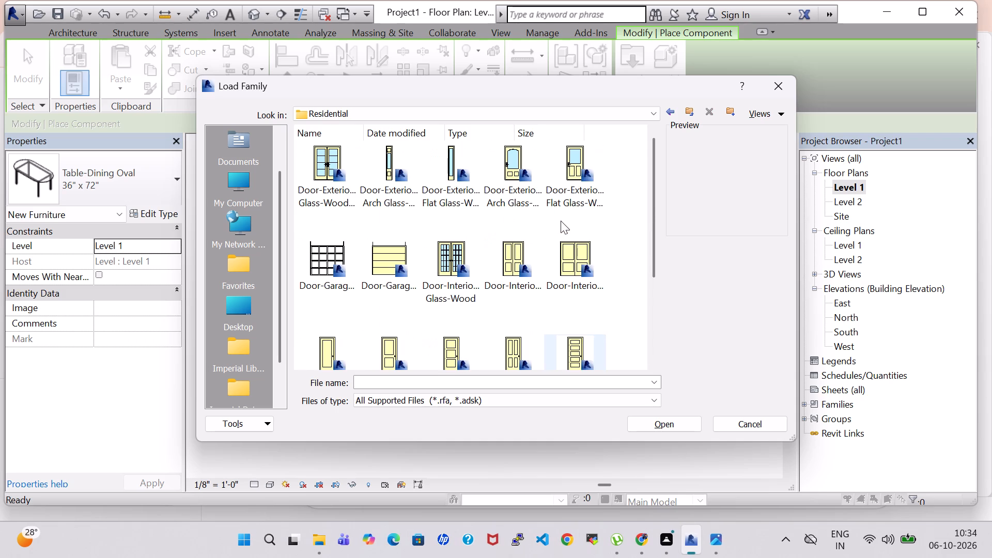
scroll(555, 224, up, 1)
scroll(458, 247, down, 2)
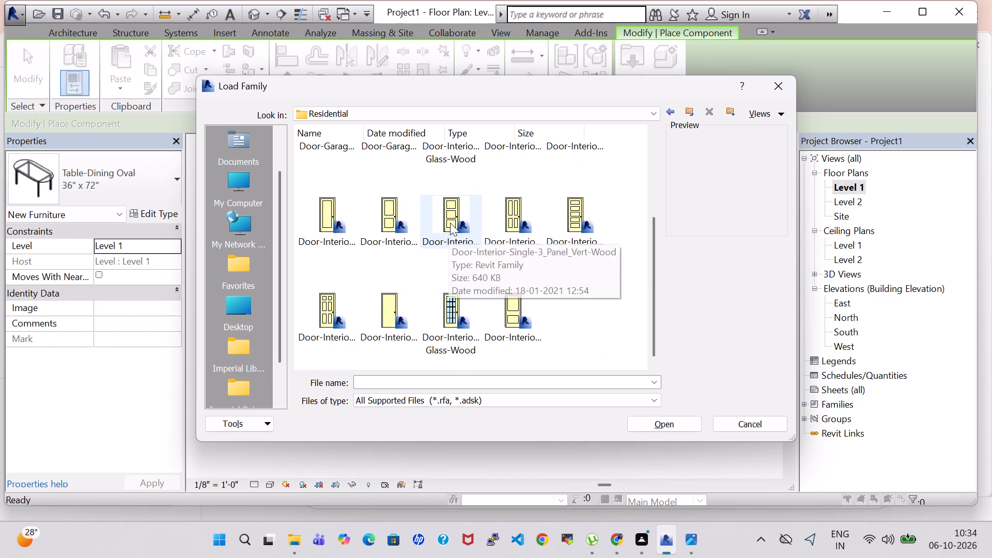
click(668, 112)
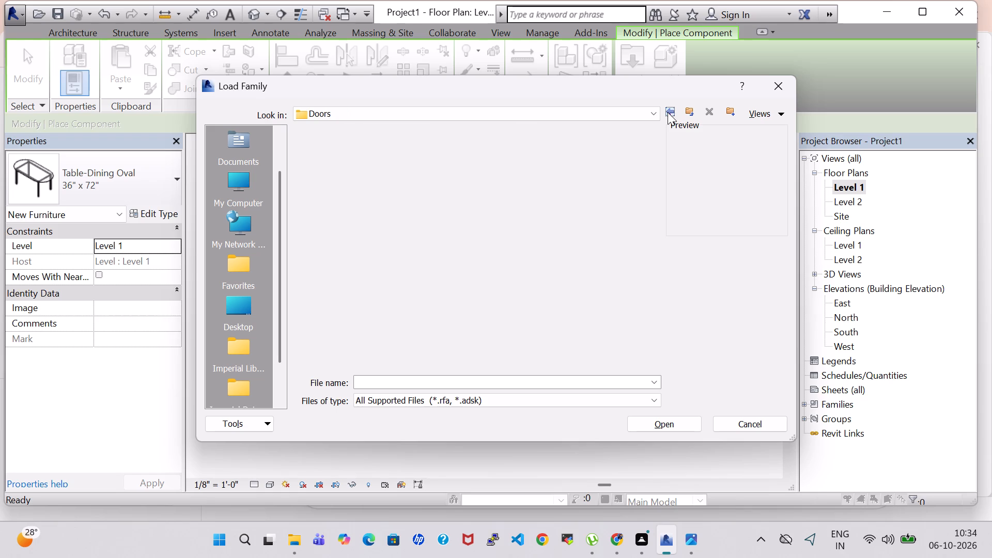
double_click(300, 170)
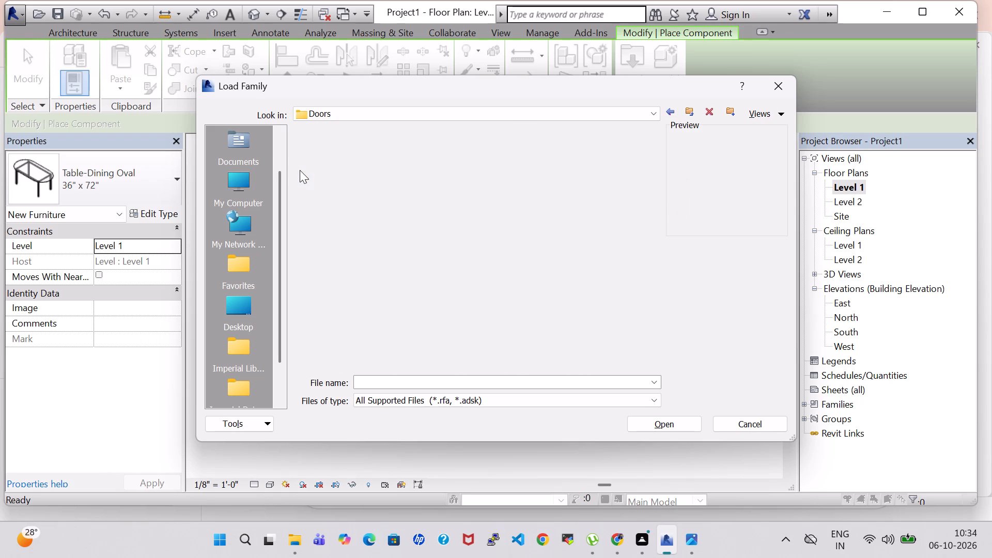
click(669, 112)
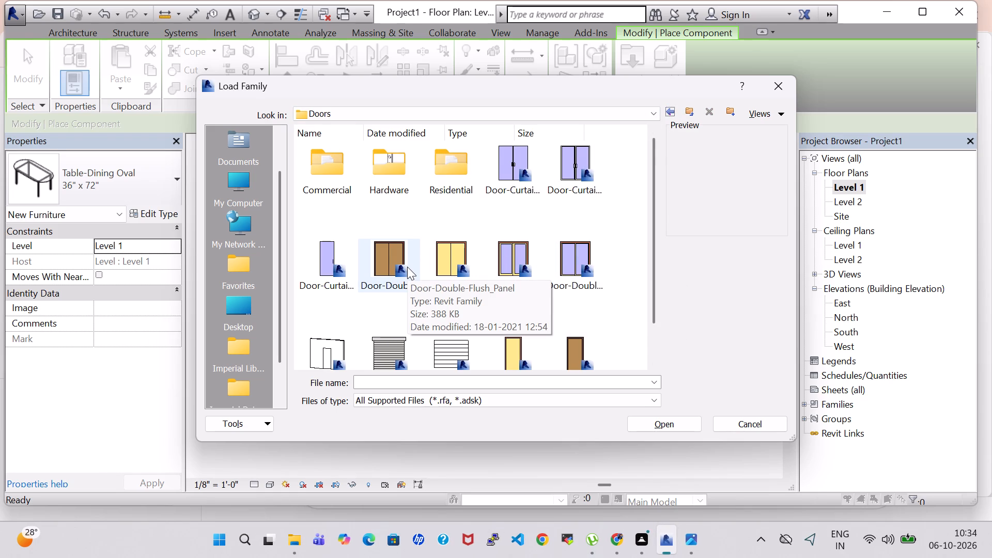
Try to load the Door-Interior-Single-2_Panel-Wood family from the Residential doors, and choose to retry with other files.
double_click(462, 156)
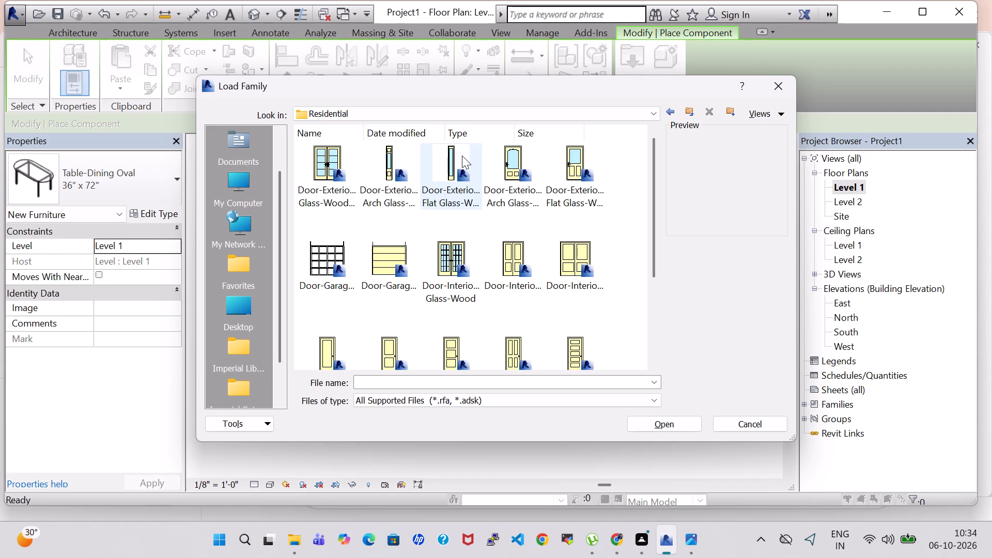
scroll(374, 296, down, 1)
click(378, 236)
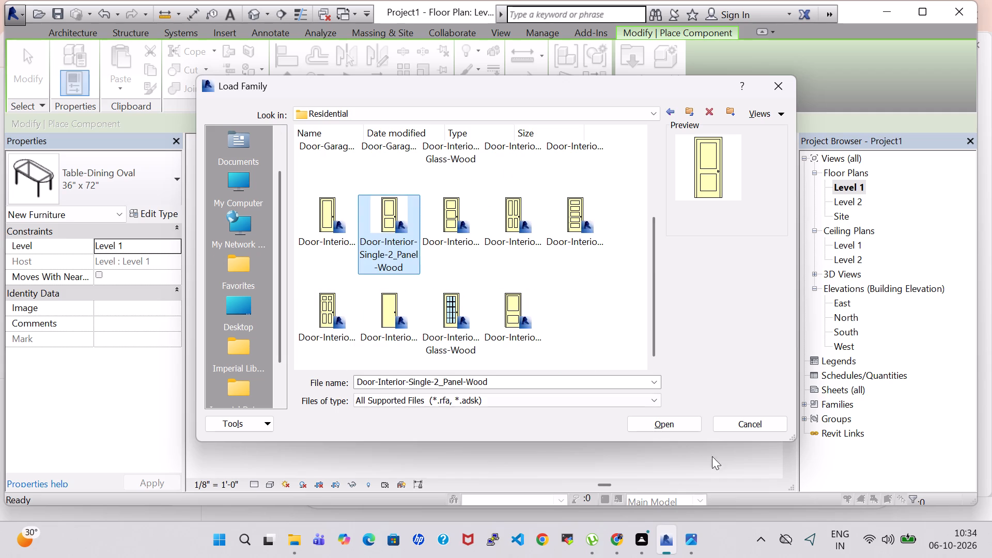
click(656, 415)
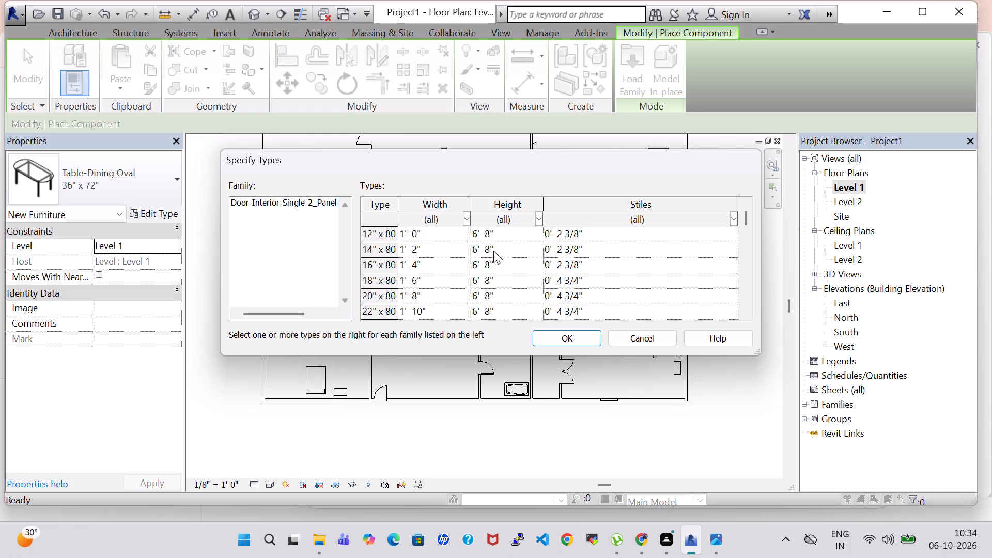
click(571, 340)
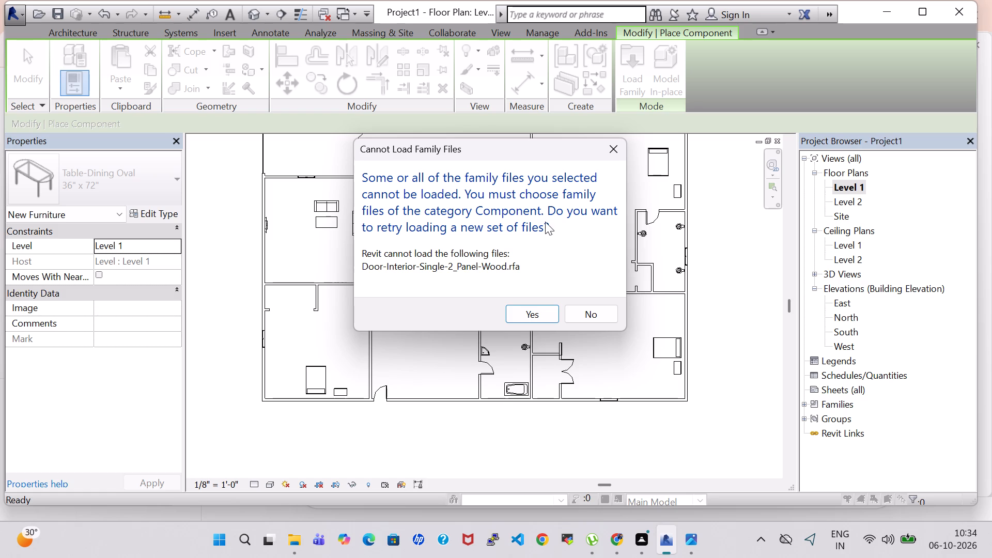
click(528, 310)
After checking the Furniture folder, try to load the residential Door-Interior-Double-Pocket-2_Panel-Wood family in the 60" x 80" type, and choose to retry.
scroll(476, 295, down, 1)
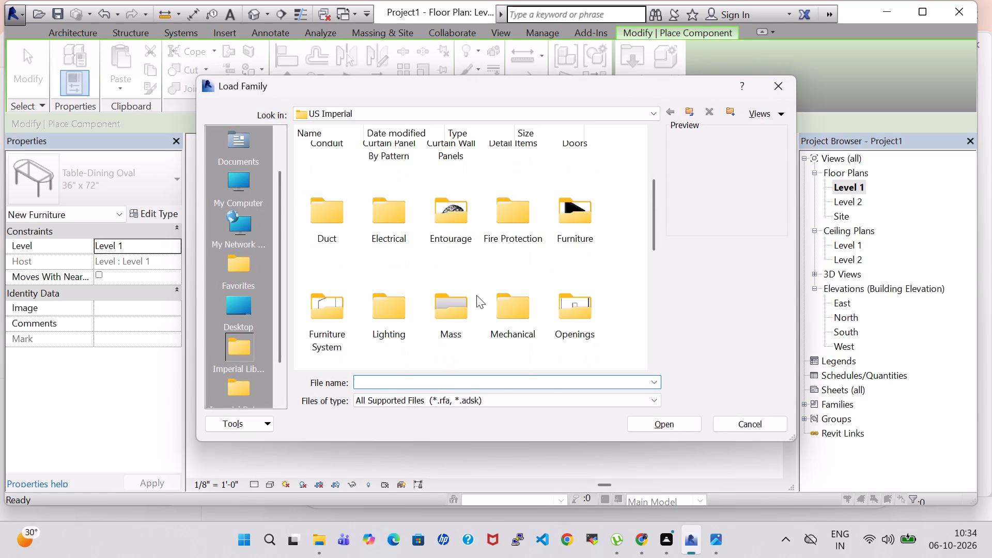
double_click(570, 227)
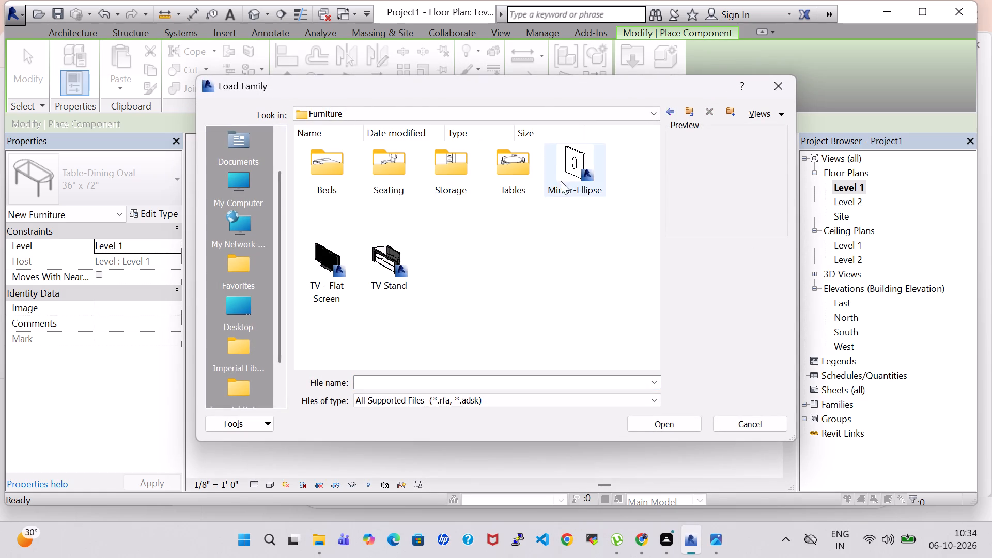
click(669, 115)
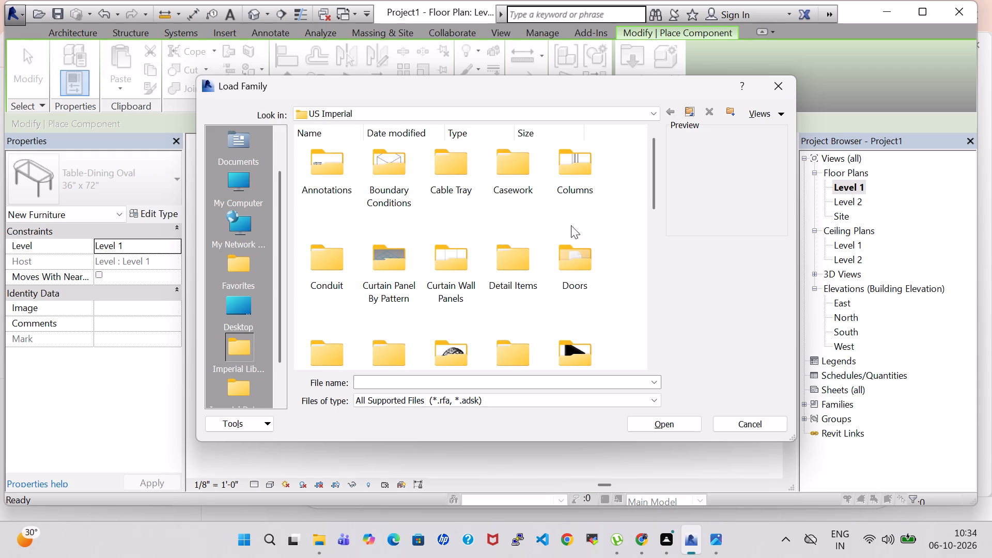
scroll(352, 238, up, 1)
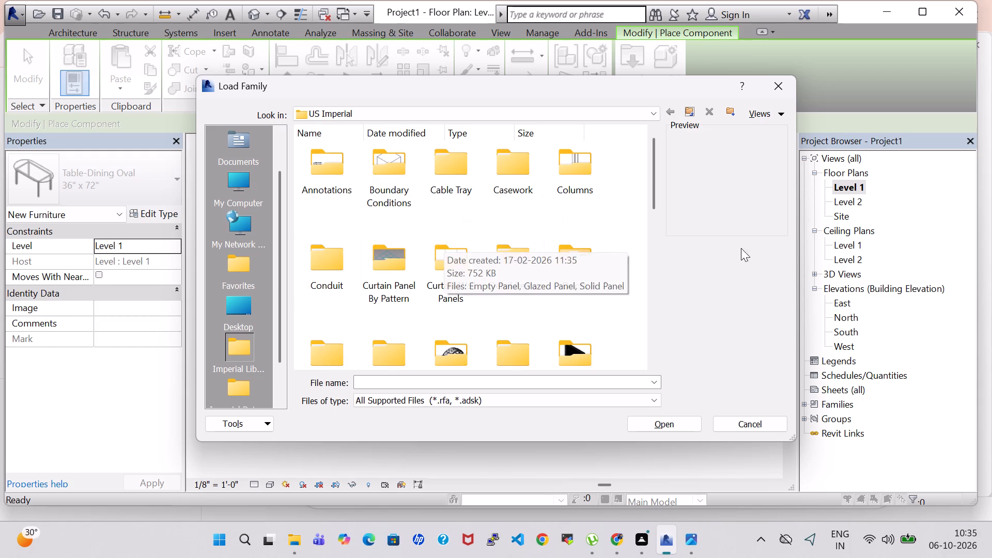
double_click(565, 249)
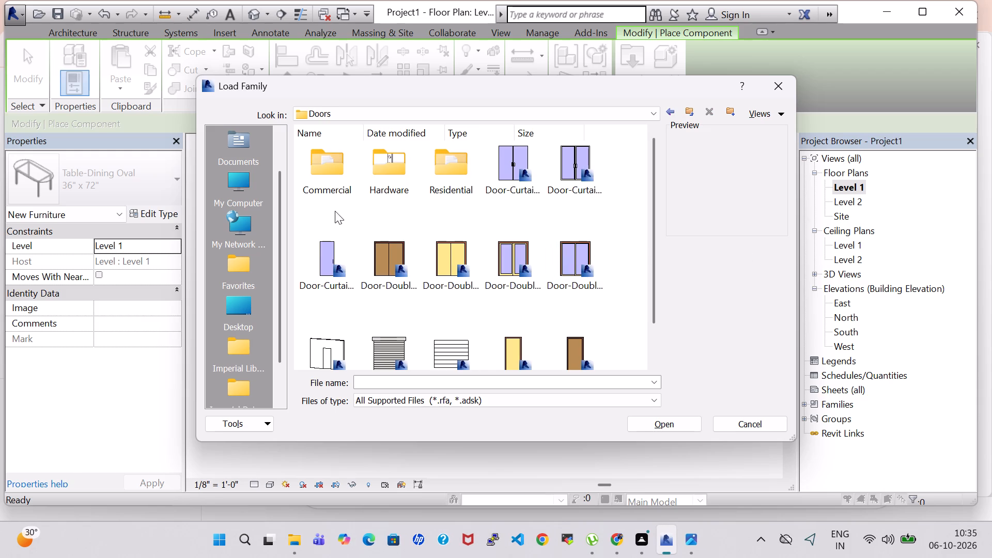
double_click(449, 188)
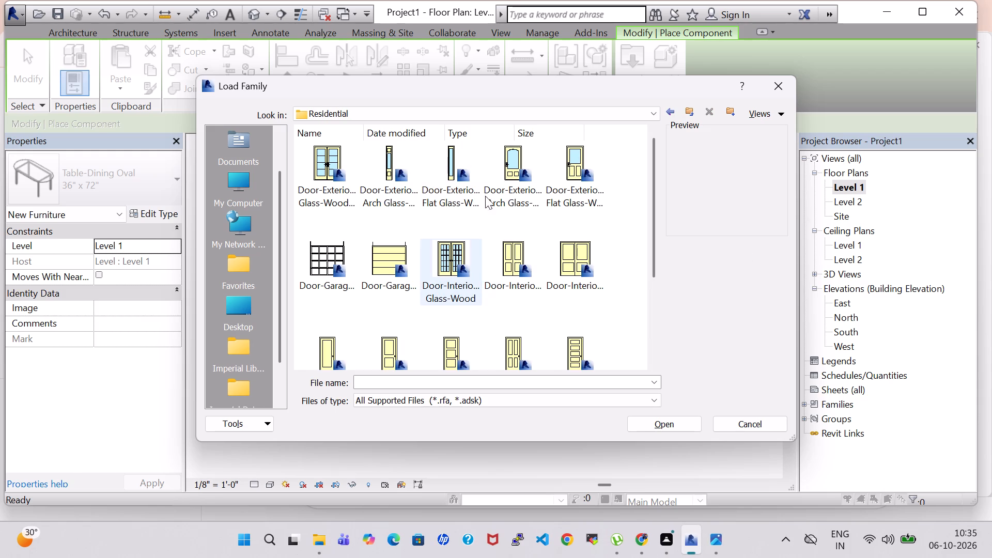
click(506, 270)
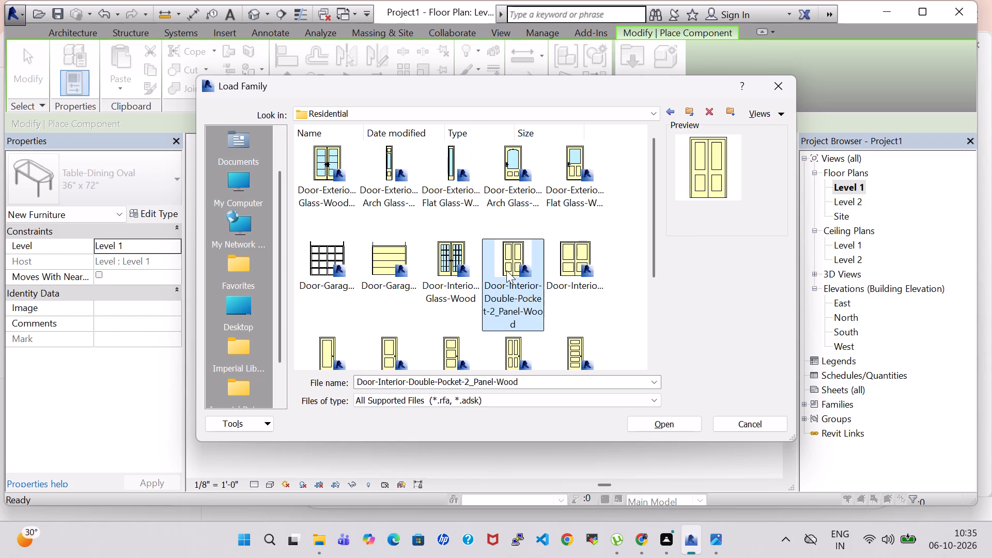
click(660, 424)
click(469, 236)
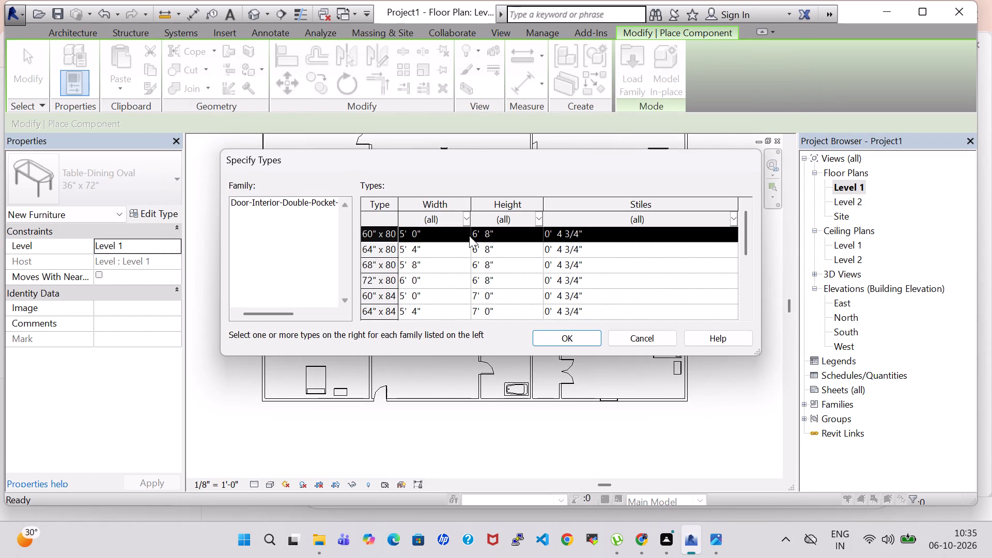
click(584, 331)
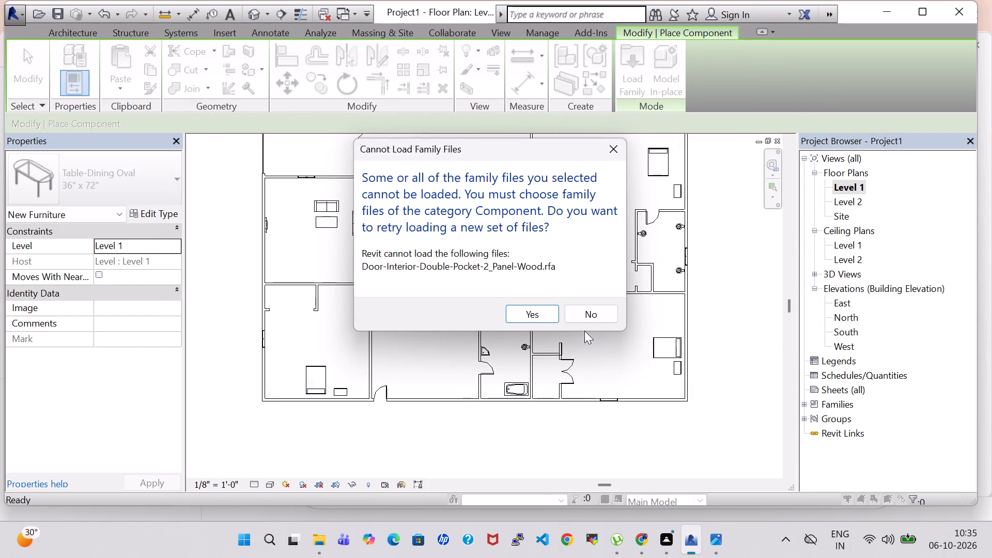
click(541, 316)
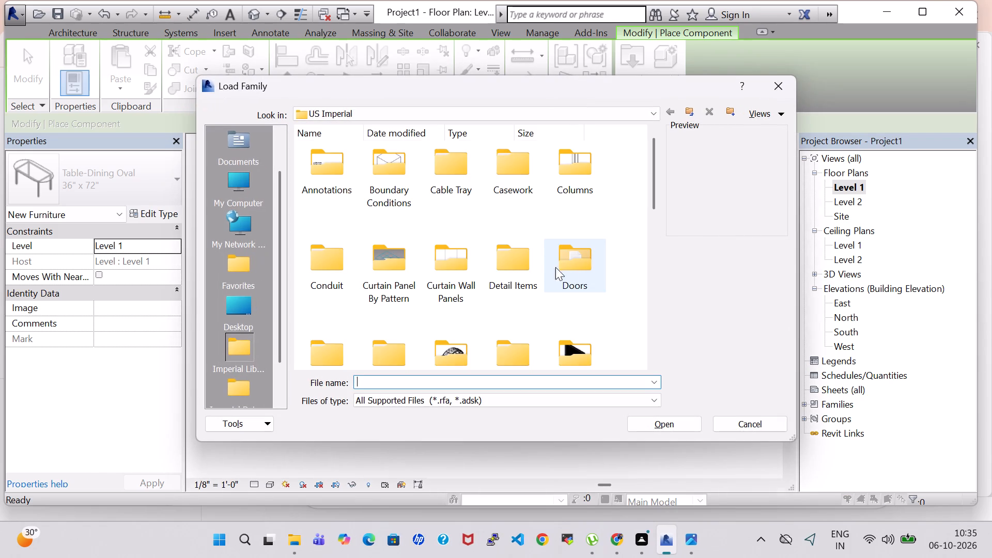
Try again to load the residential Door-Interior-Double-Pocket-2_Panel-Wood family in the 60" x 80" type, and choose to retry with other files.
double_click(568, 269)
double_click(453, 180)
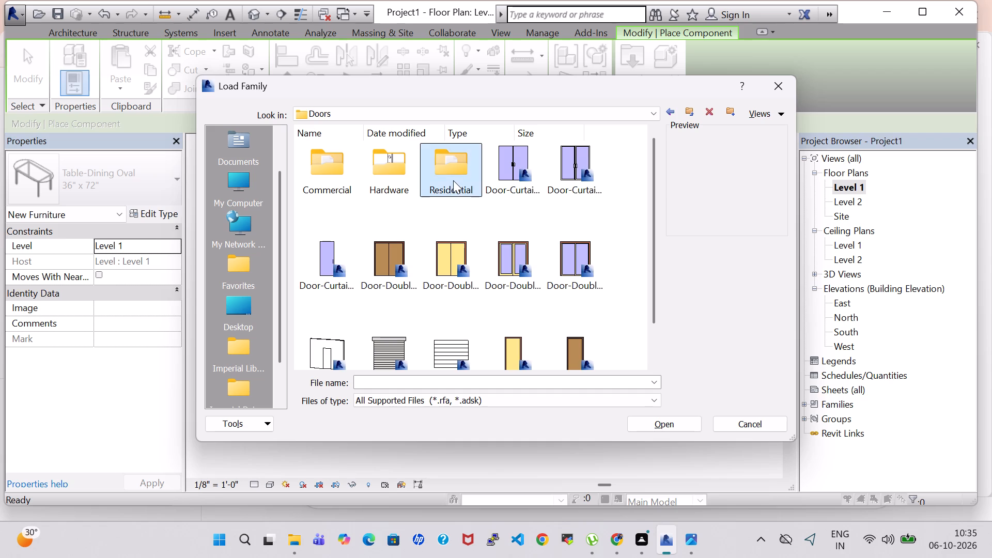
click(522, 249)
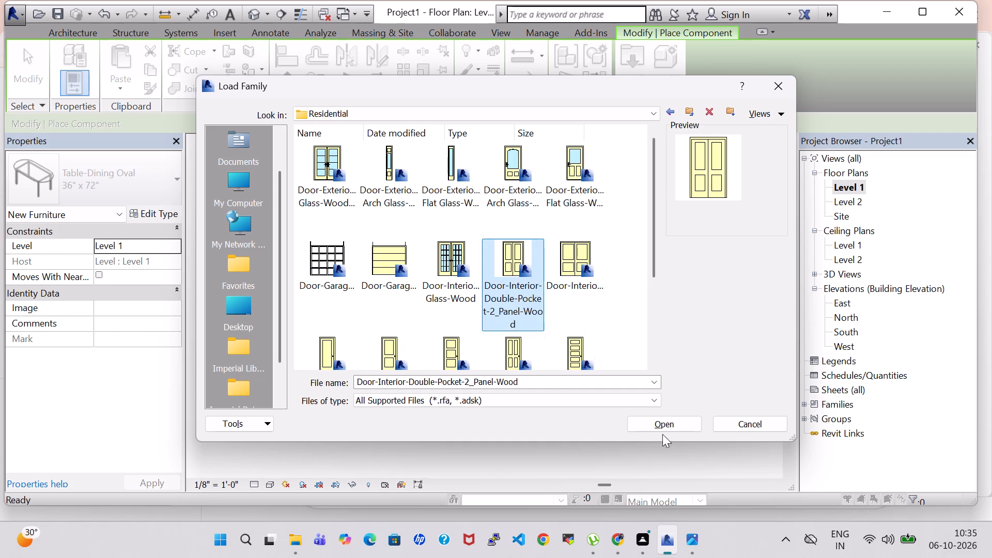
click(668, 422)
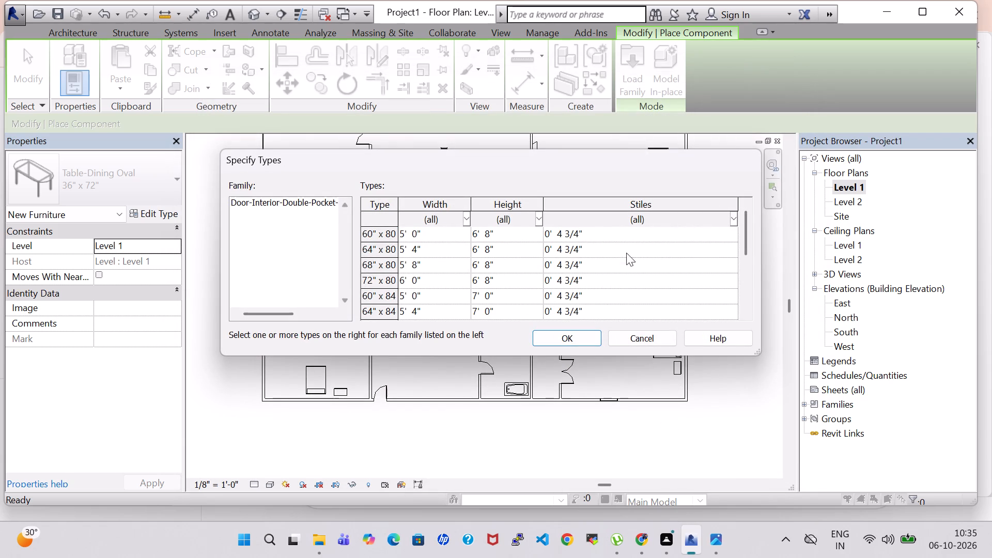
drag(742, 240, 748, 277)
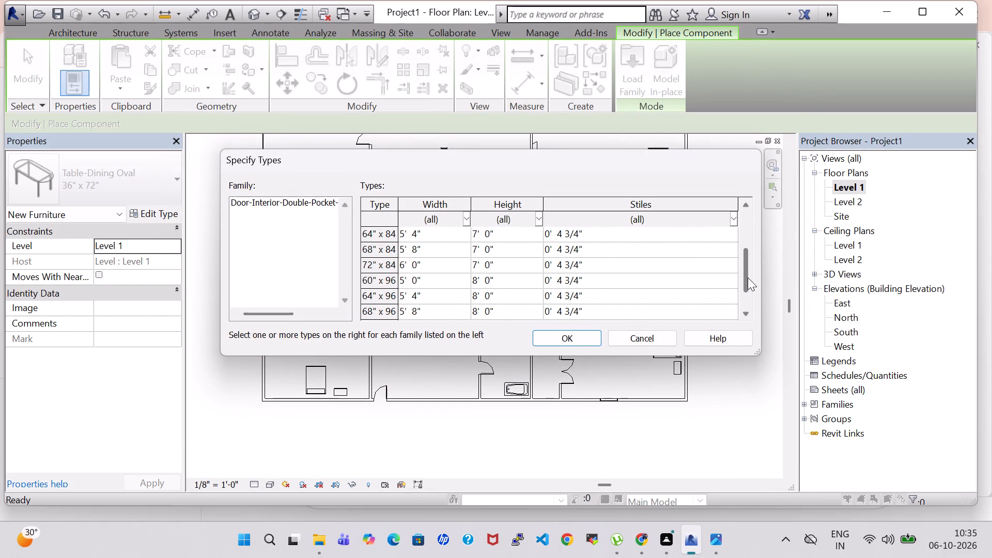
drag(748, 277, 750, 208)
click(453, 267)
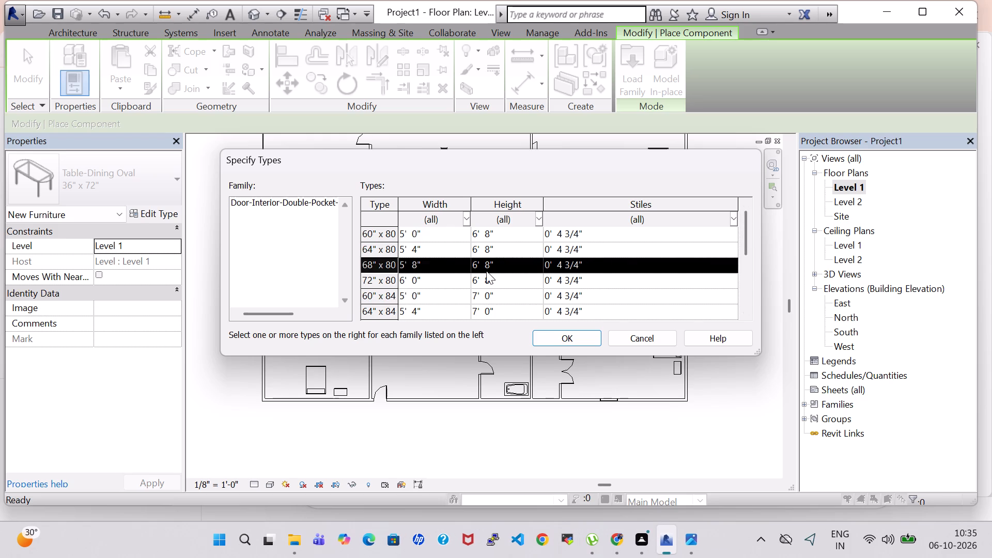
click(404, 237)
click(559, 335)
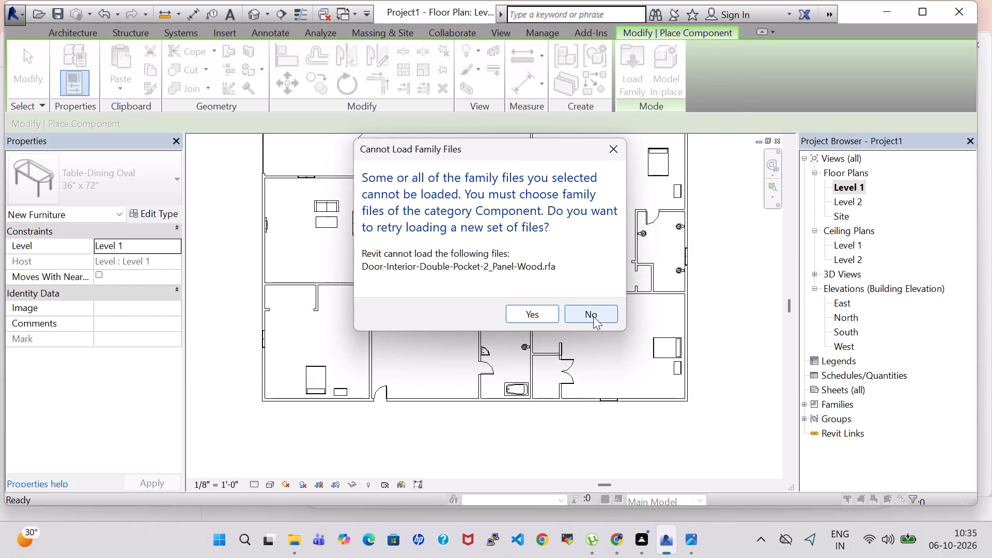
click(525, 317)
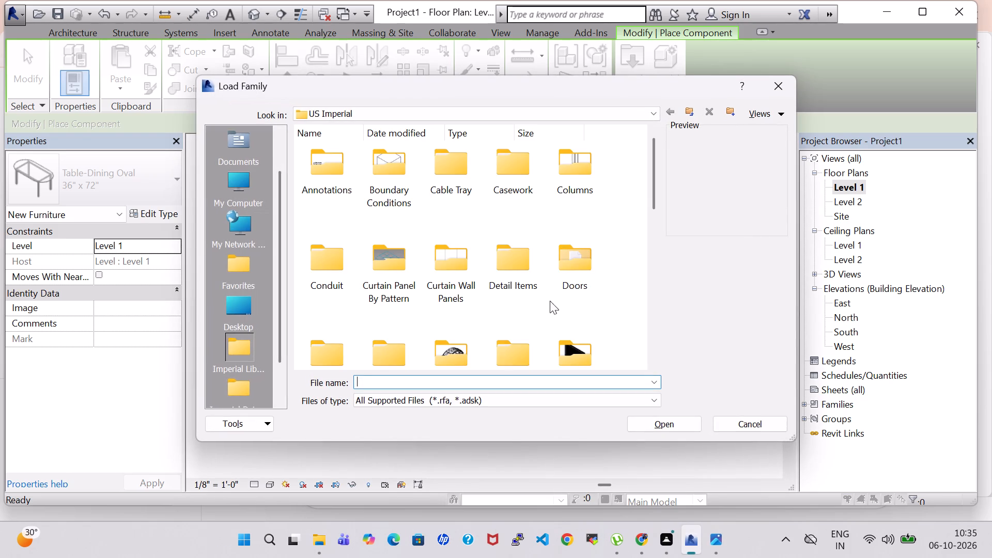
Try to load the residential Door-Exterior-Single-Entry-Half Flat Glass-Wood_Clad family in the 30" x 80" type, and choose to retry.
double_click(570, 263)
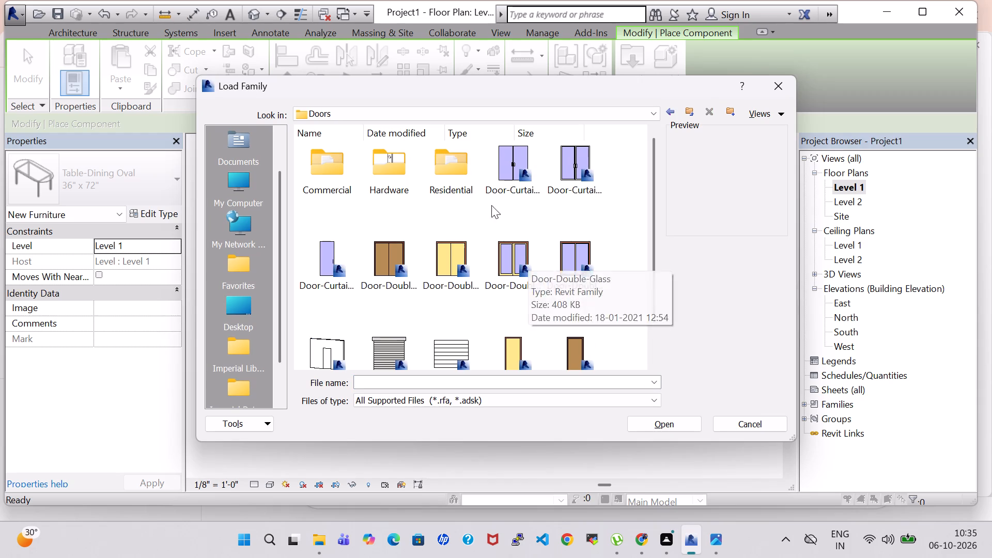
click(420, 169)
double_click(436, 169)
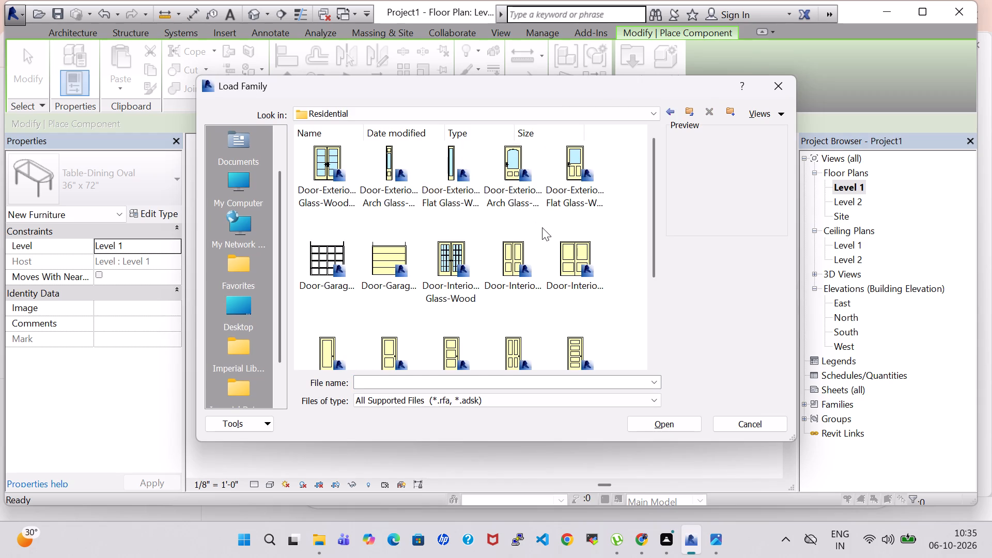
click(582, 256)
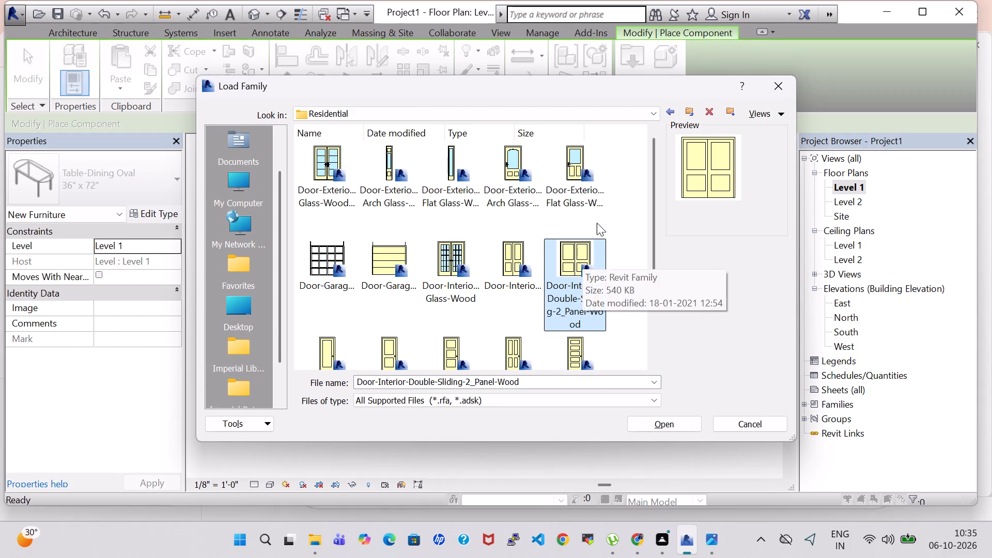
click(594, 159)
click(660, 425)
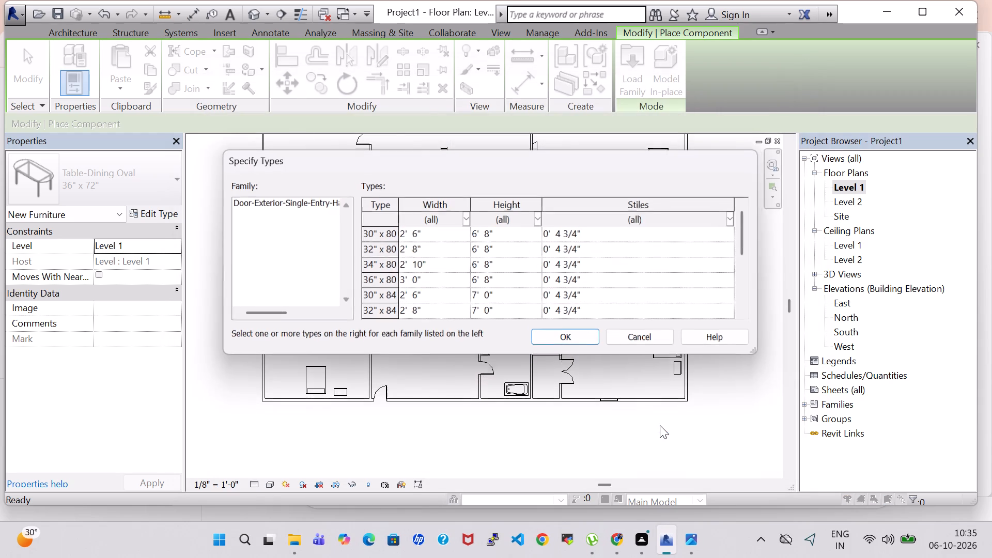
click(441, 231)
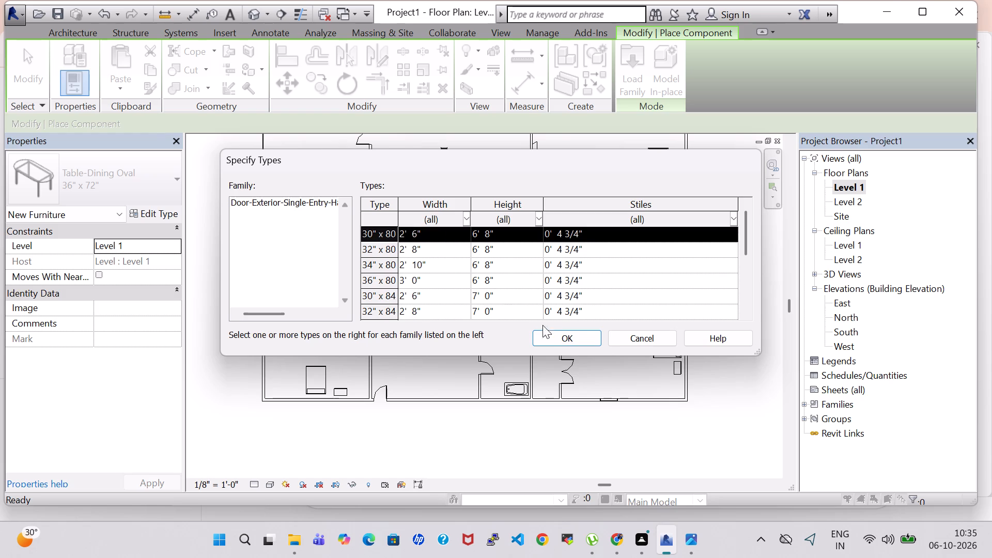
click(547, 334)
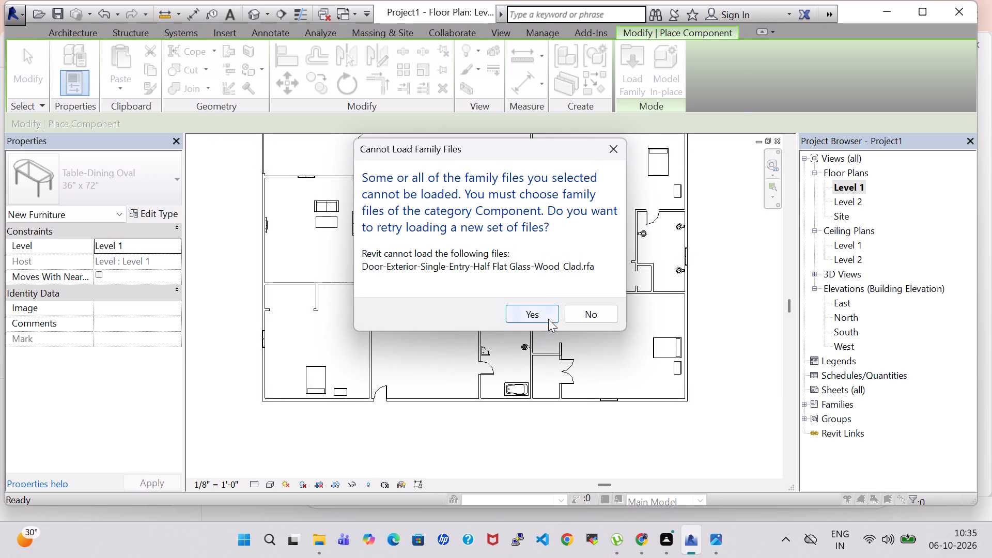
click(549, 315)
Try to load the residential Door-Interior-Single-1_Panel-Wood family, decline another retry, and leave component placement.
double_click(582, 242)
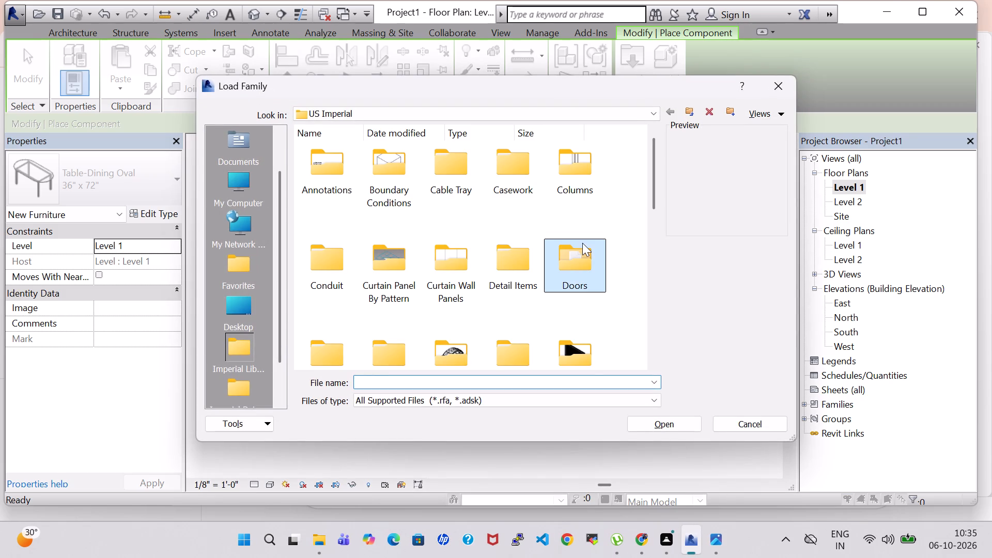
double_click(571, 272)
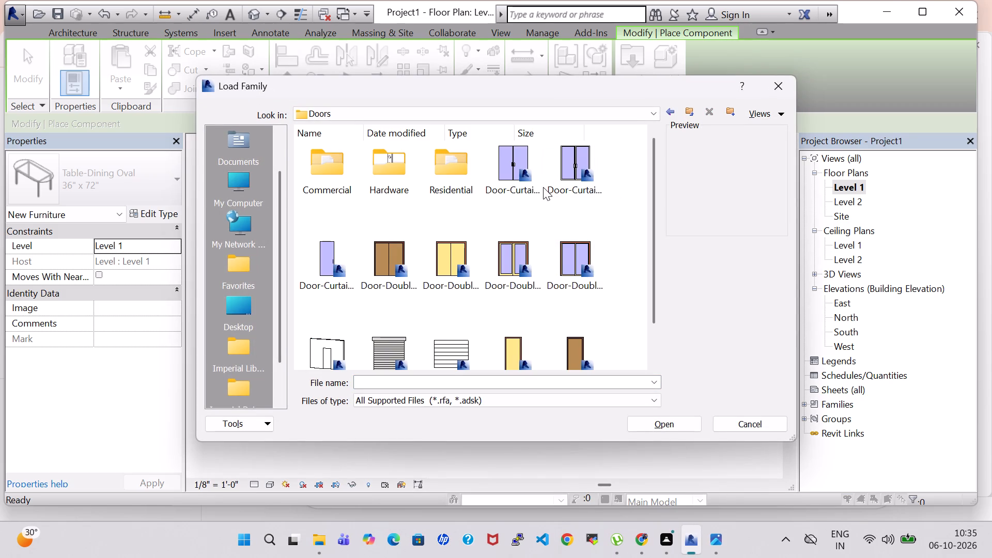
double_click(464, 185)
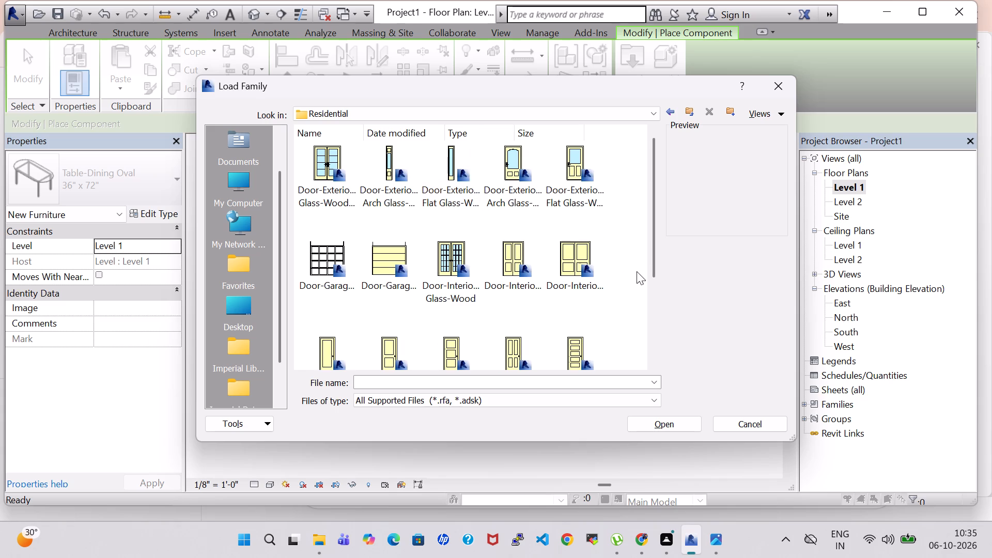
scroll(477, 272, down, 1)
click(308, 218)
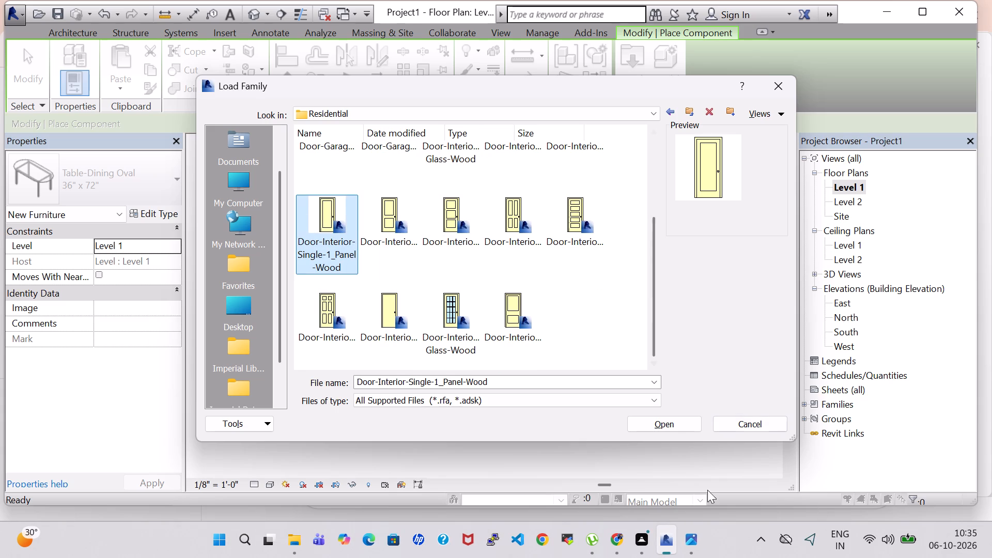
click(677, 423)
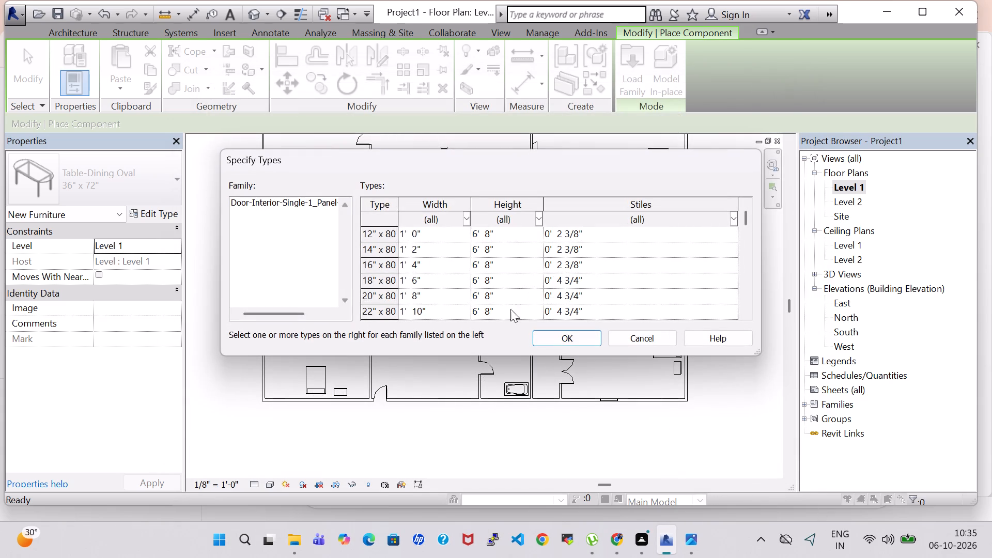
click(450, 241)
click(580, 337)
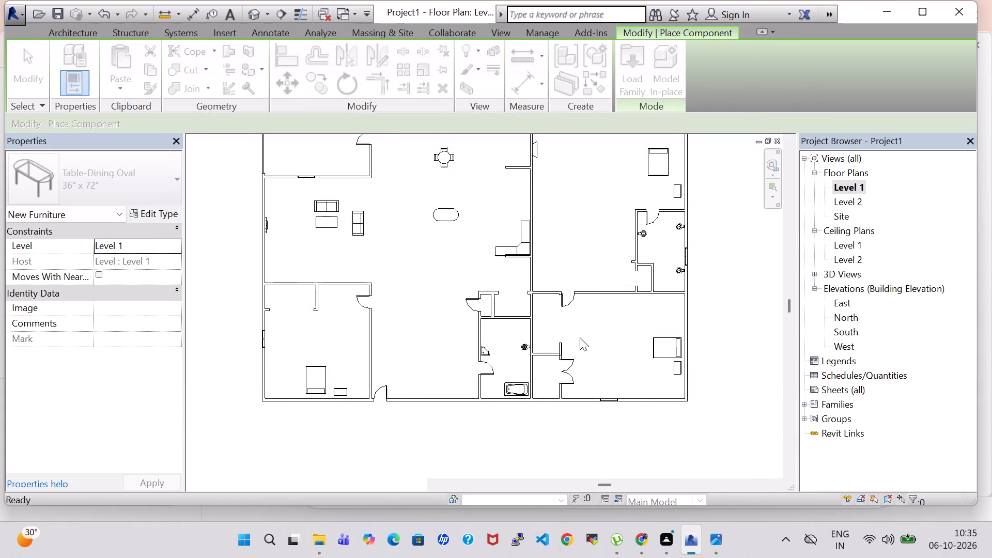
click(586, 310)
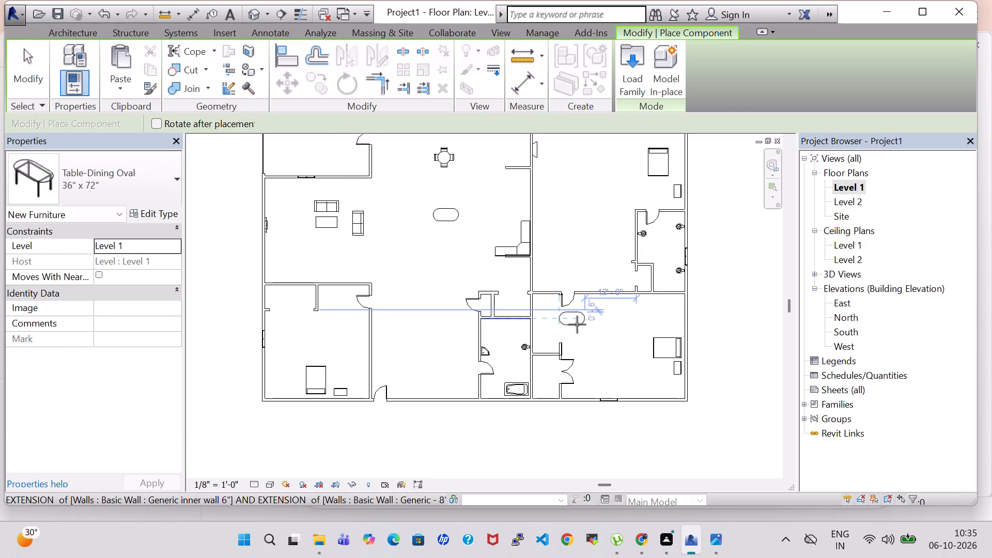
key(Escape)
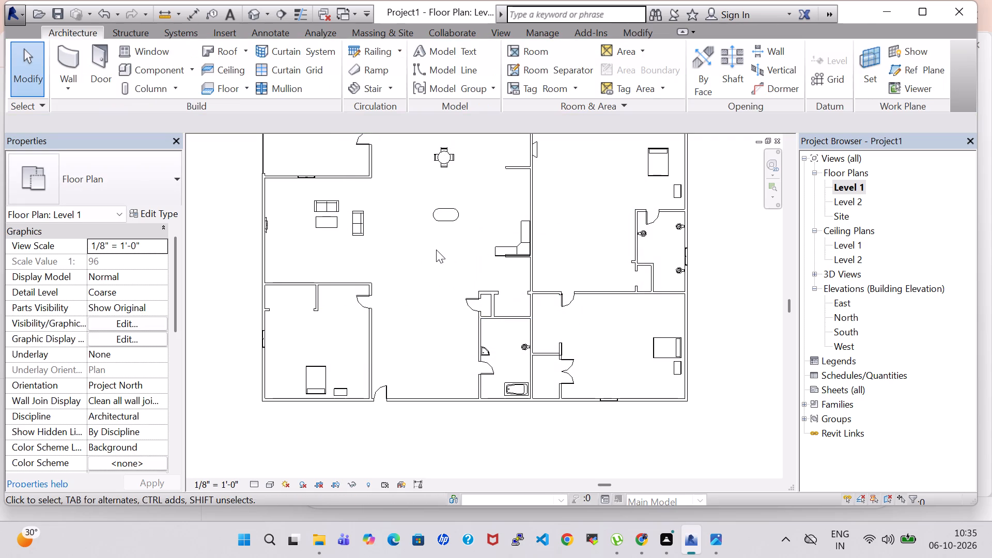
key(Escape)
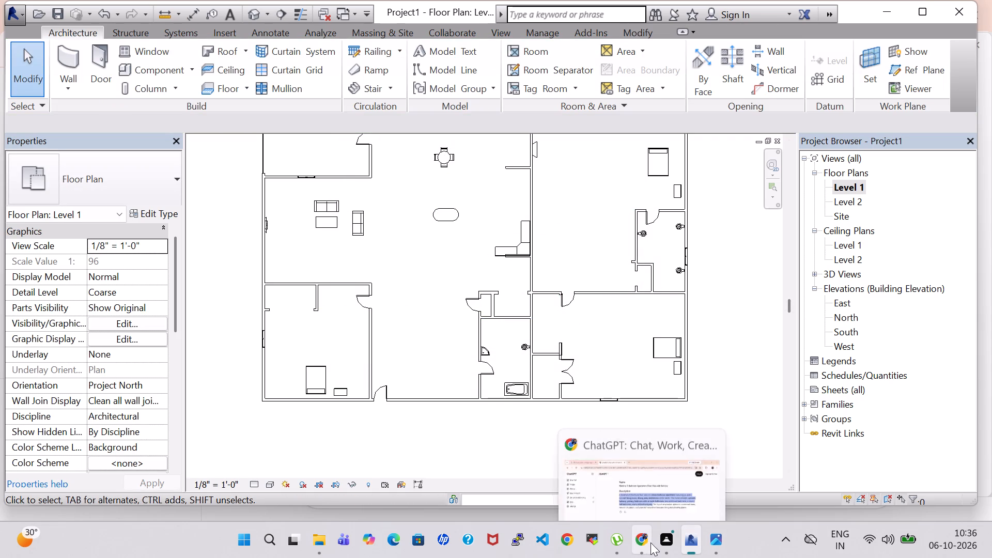
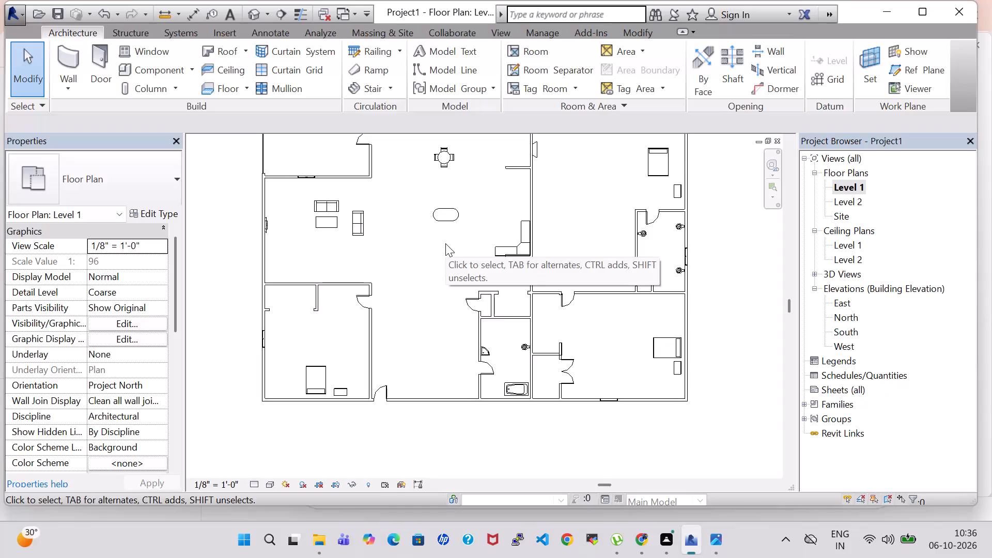
Browse the Curtain Wall Panels and Curtain Panel By Pattern folders of the US Imperial library, and leave component placement without loading a family.
click(446, 226)
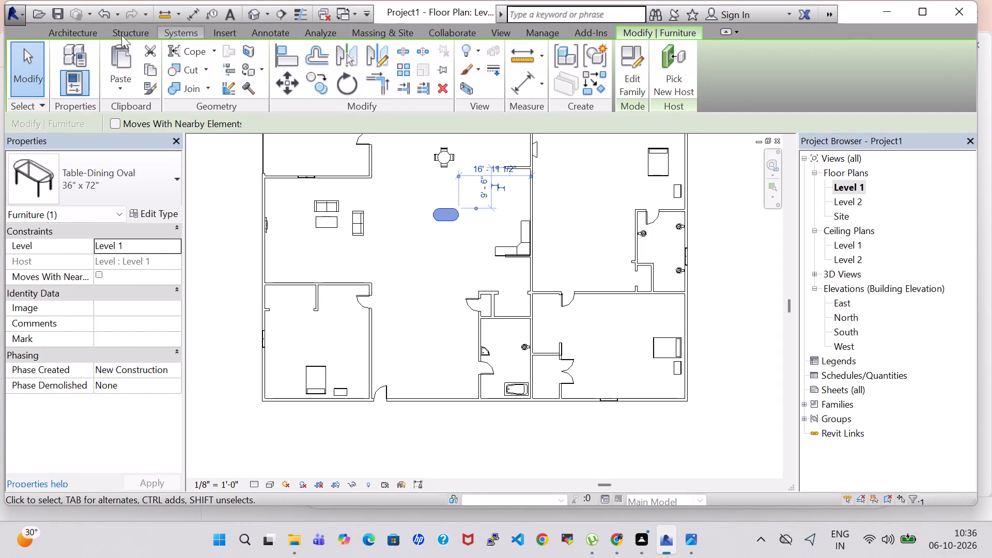
click(72, 33)
click(166, 69)
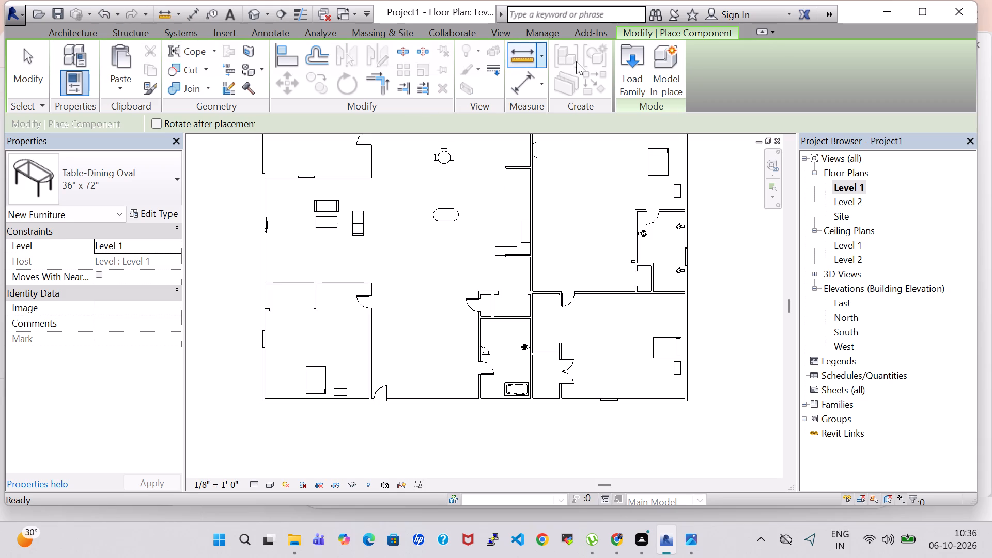
click(625, 64)
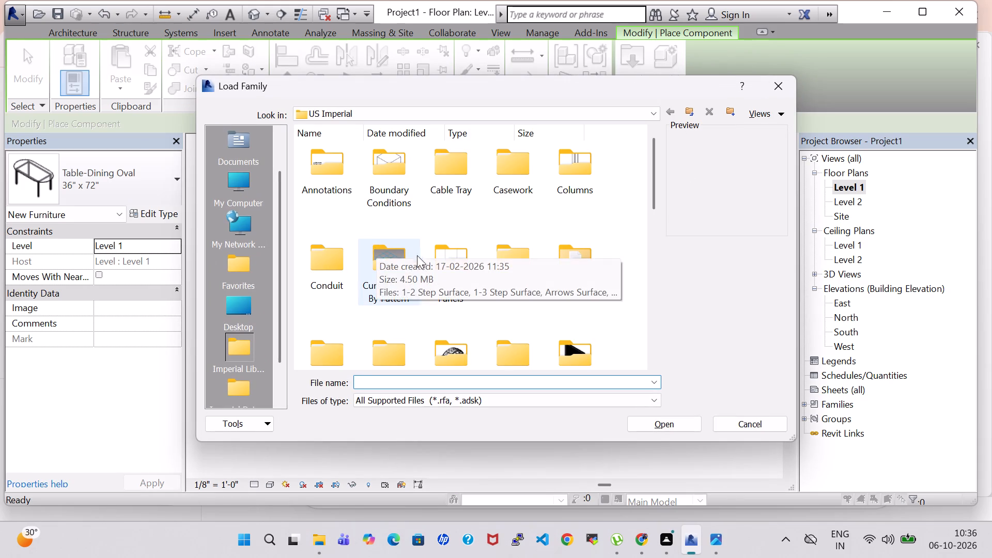
double_click(439, 262)
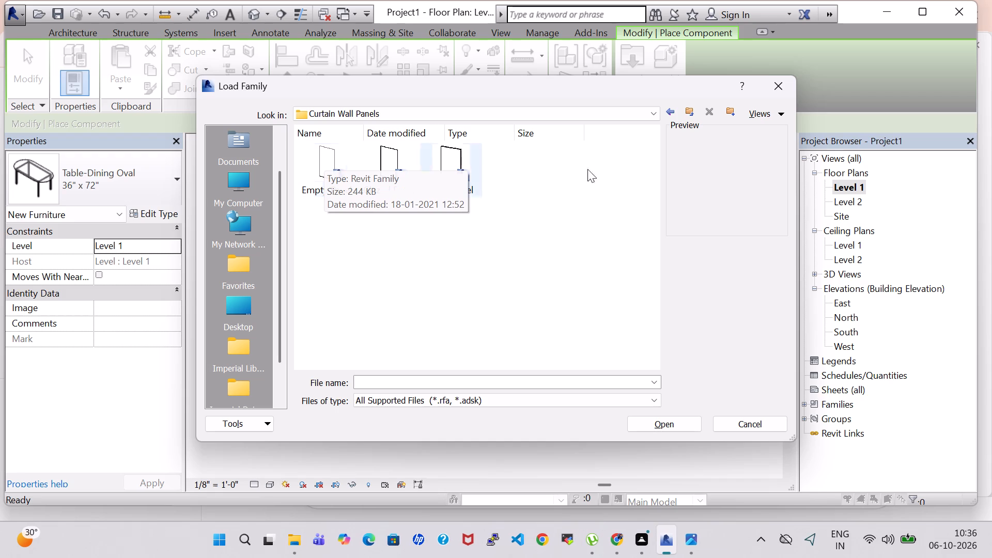
click(667, 115)
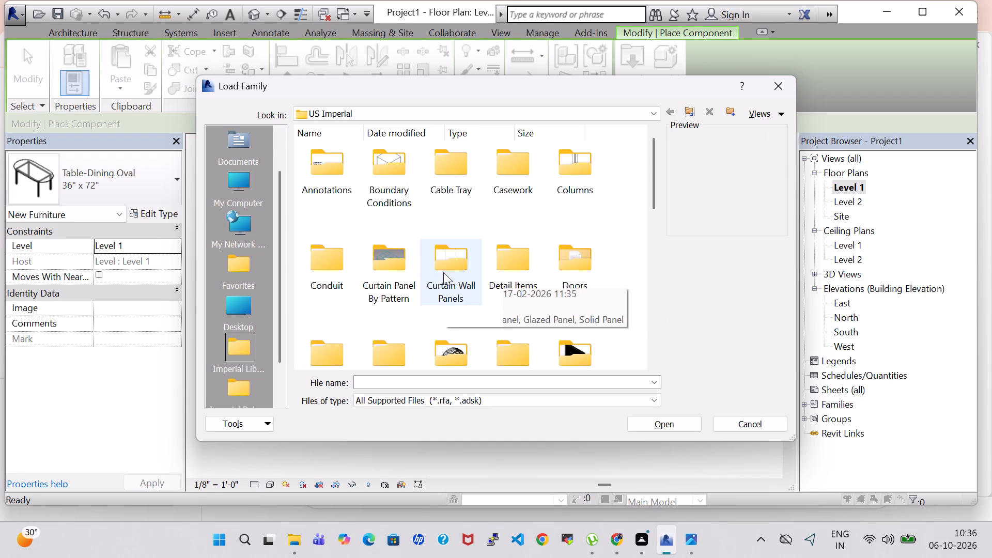
click(423, 265)
double_click(392, 258)
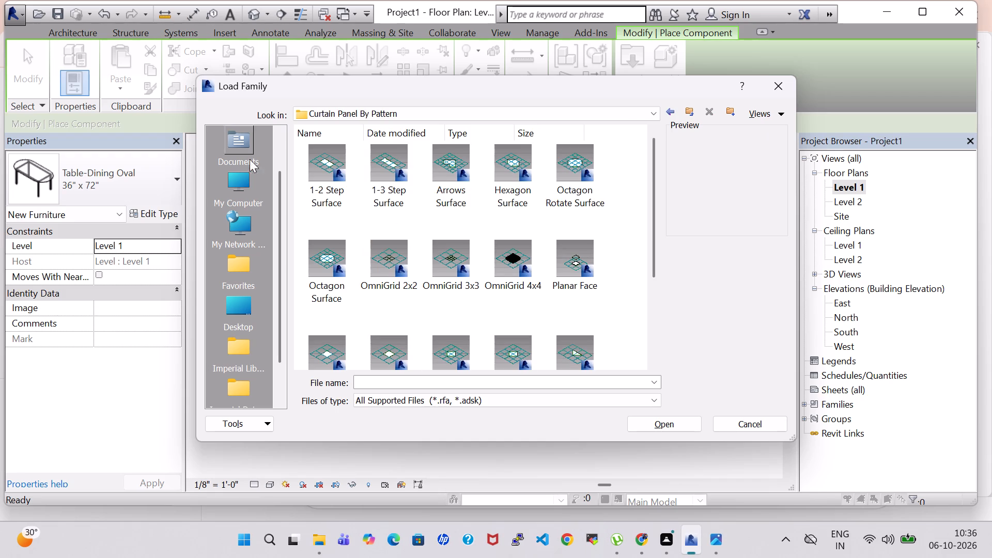
click(669, 111)
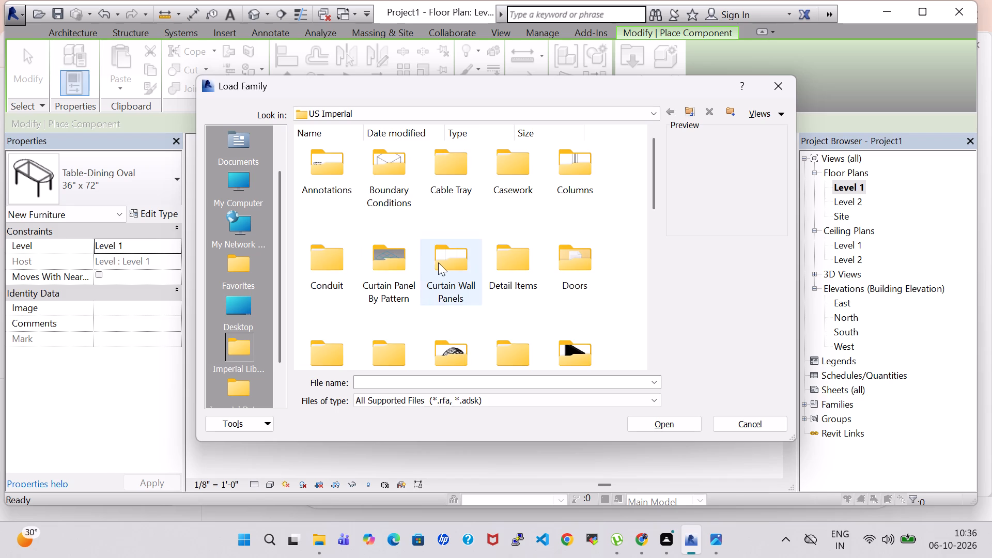
double_click(438, 262)
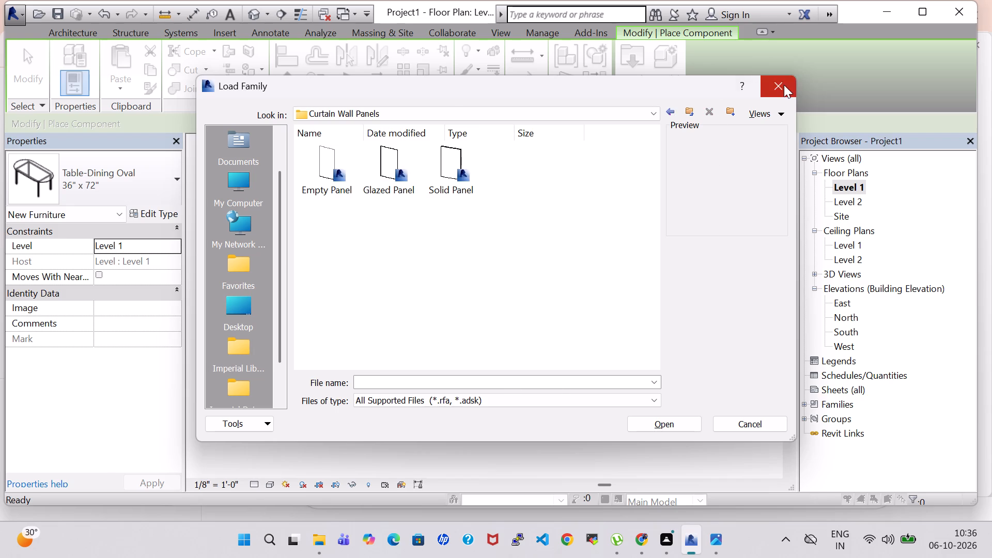
click(784, 85)
key(Escape)
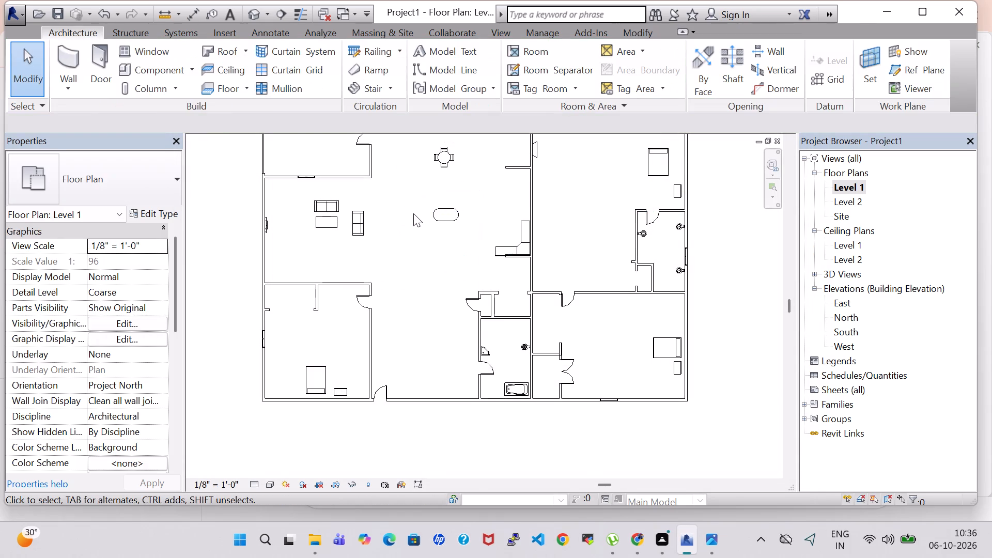
Look through the wall types available for the Curtain Wall 1 wall on the north side of the northwest room, and deselect it.
middle_drag(413, 214, 414, 340)
click(280, 221)
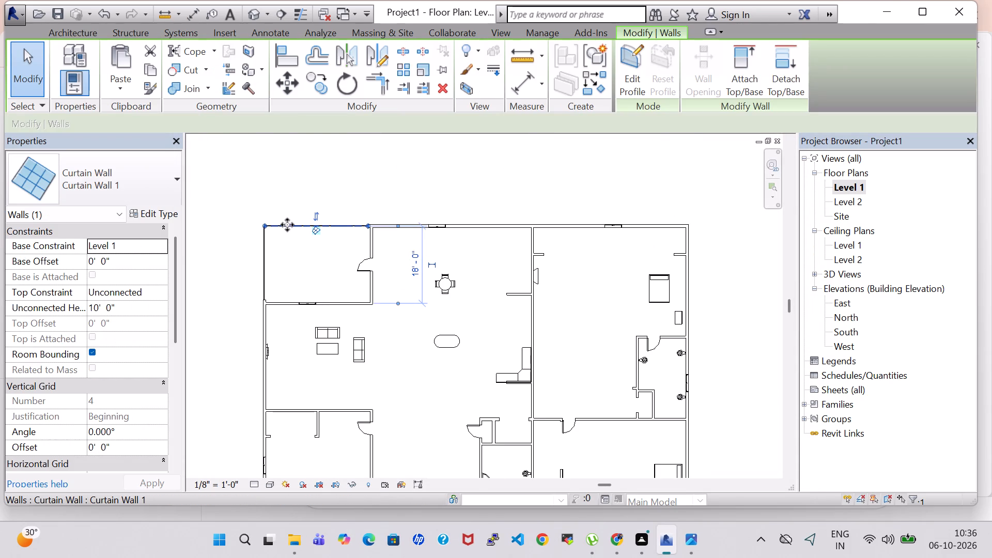
click(130, 169)
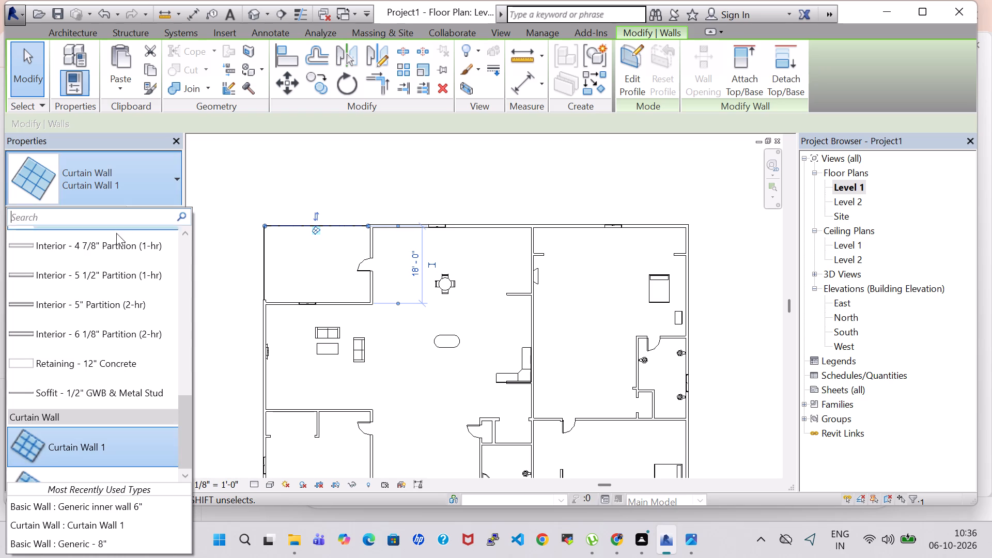
scroll(97, 443, down, 3)
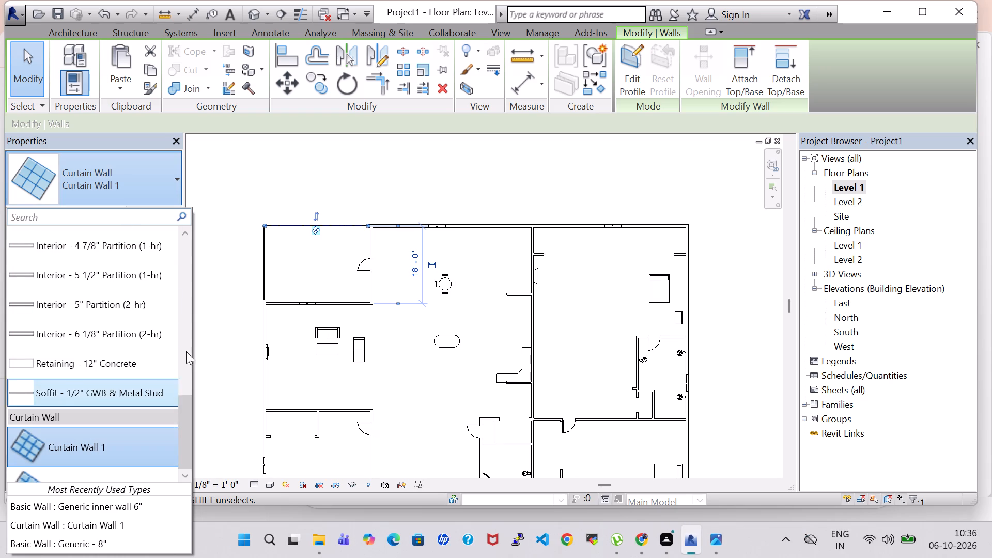
scroll(206, 344, down, 4)
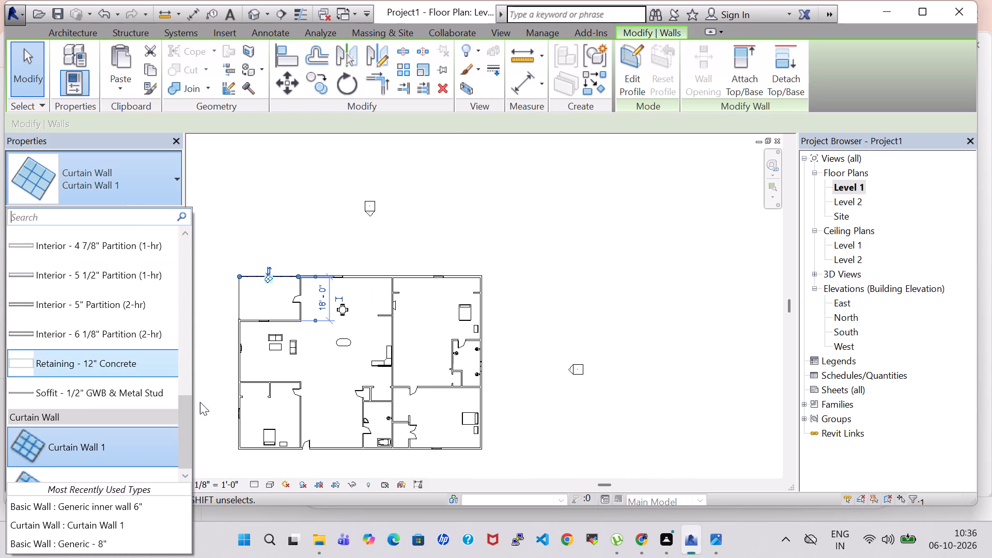
double_click(188, 478)
scroll(426, 206, up, 4)
middle_drag(368, 265, 660, 207)
scroll(368, 265, up, 1)
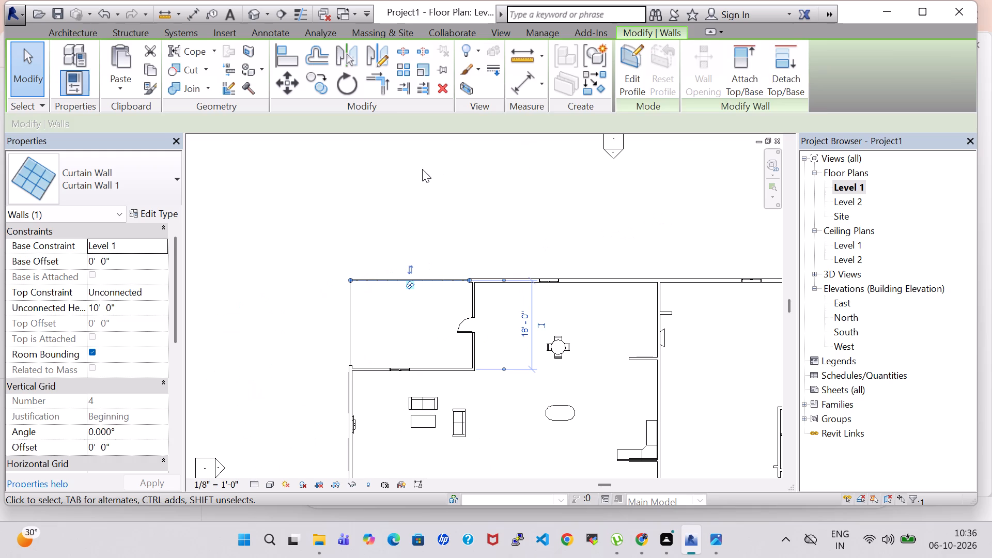
click(422, 169)
Isolate the northwest room's north curtain wall in a 3D view with Selection Box.
click(380, 281)
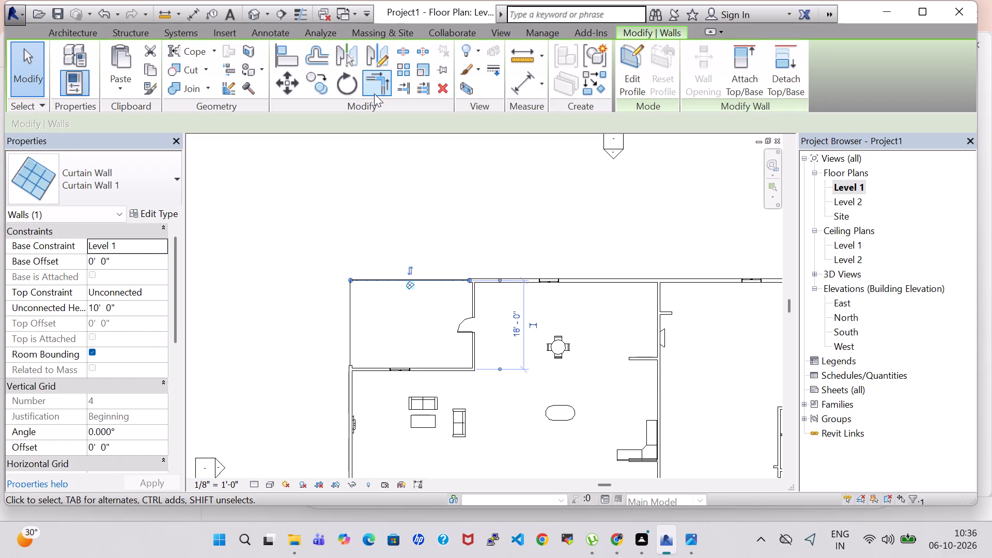
click(462, 88)
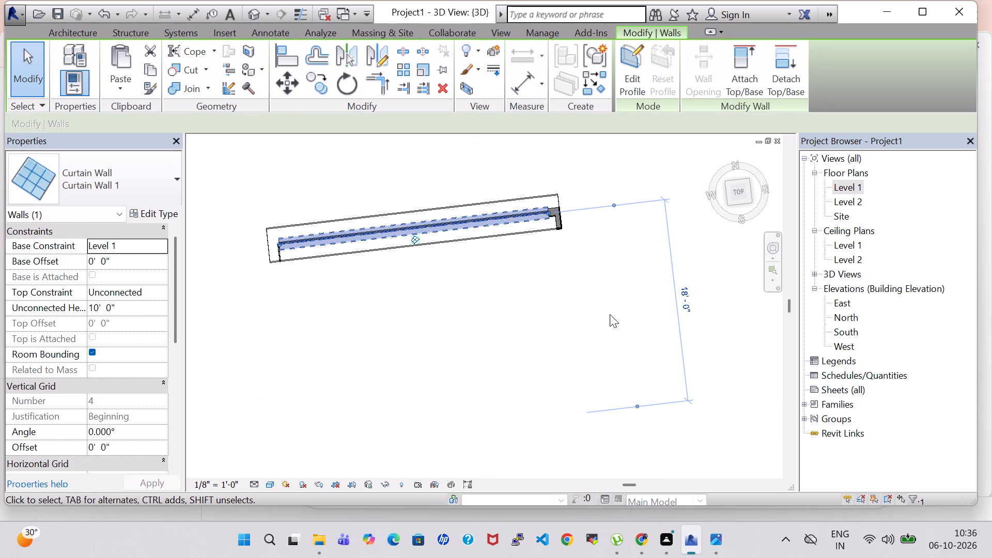
Examine the isolated curtain wall in 3D from the front, side and above, and return to the Level 1 floor plan.
ctrl+scroll(375, 348, up, 1)
ctrl+middle_drag(375, 348, 399, 314)
scroll(359, 330, up, 1)
shift+middle_drag(358, 330, 469, 137)
shift+scroll(588, 190, up, 1)
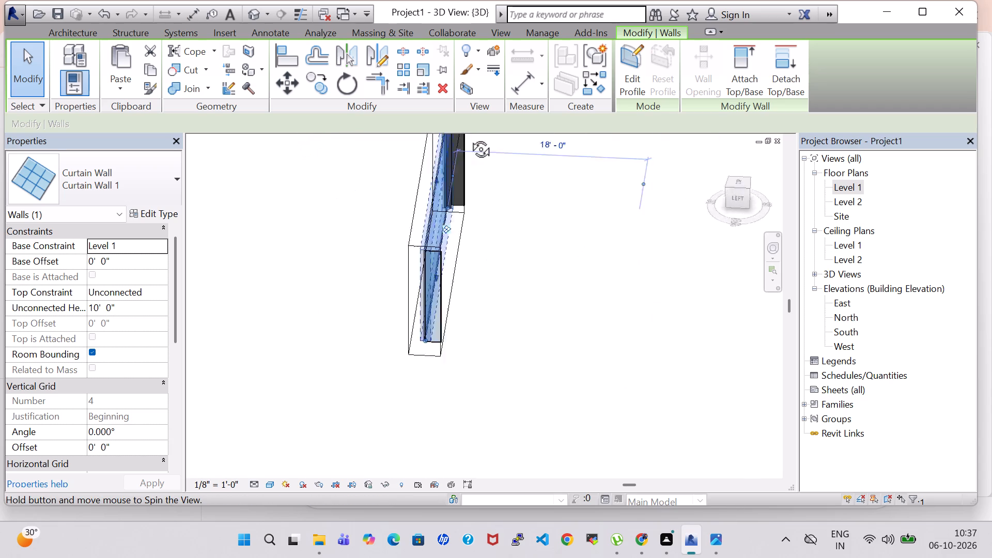
shift+middle_drag(469, 137, 351, 130)
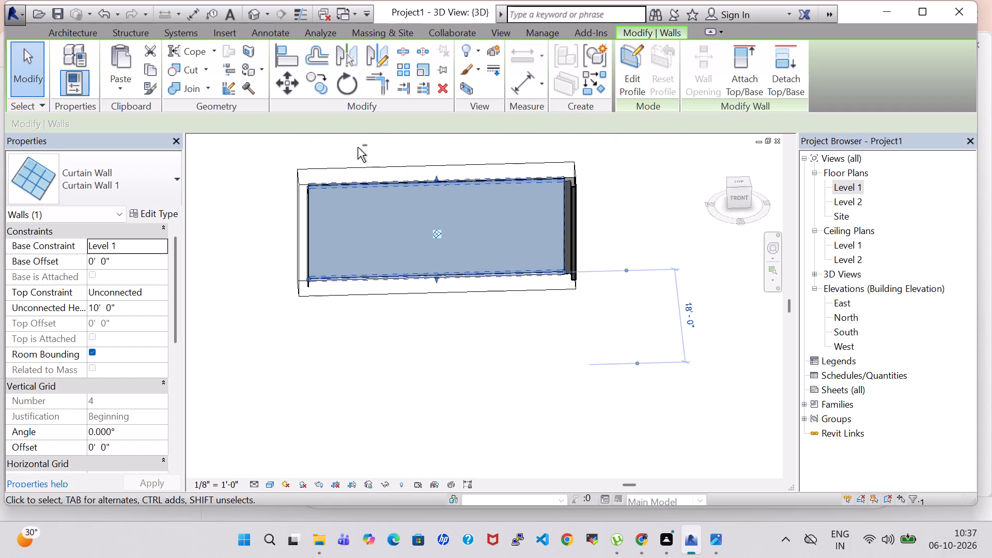
shift+middle_drag(358, 147, 410, 207)
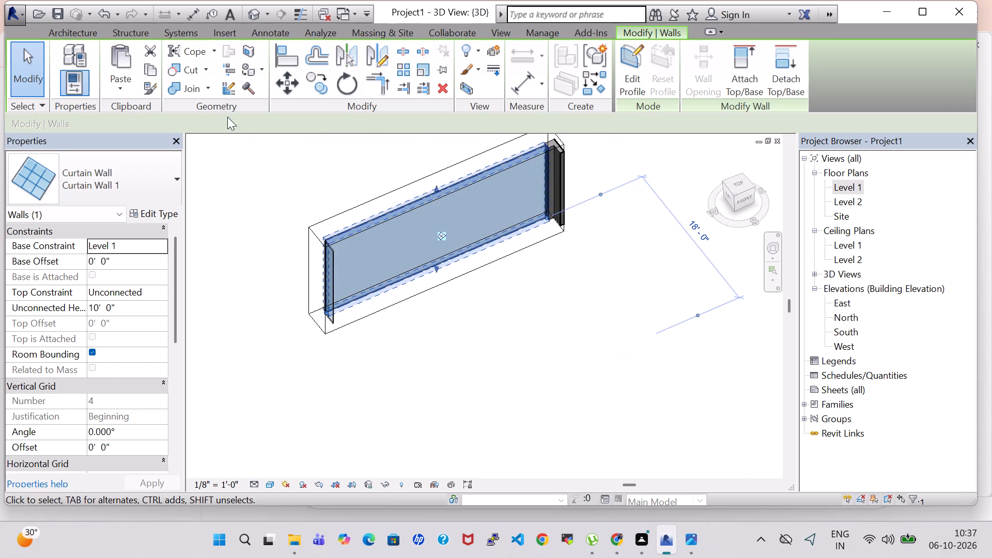
shift+scroll(280, 185, up, 1)
shift+middle_drag(280, 185, 379, 215)
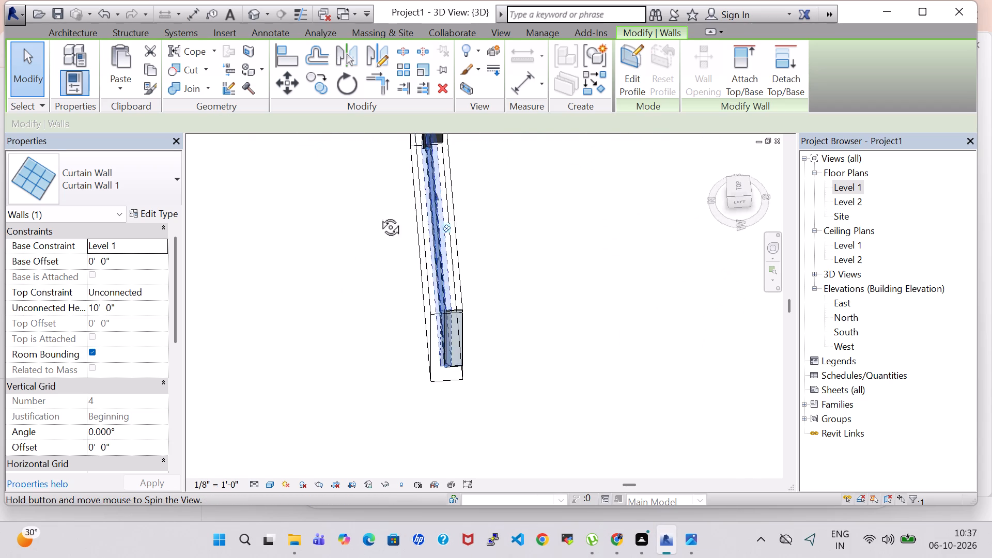
shift+middle_drag(379, 215, 249, 191)
shift+middle_drag(247, 191, 242, 191)
shift+middle_click(237, 181)
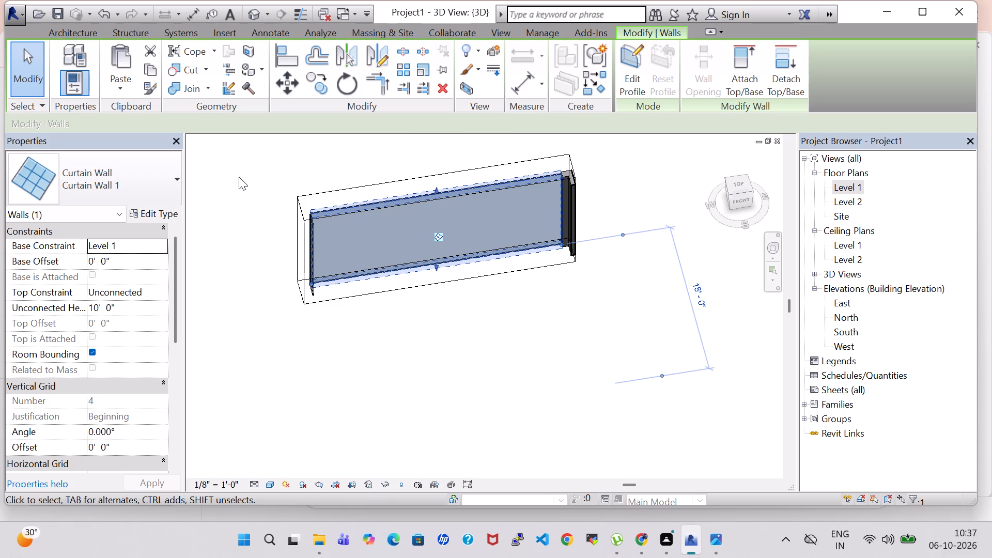
scroll(239, 177, down, 3)
double_click(84, 28)
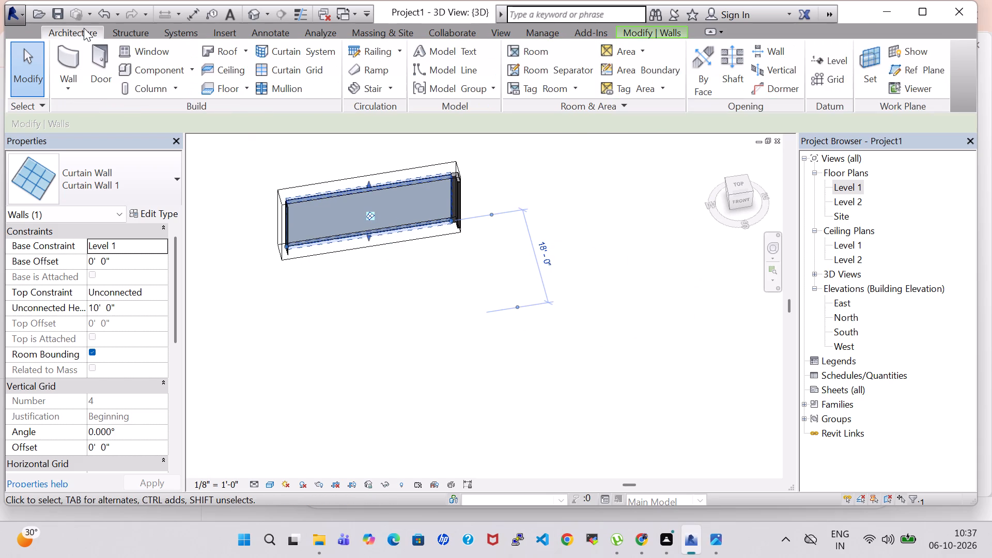
double_click(852, 185)
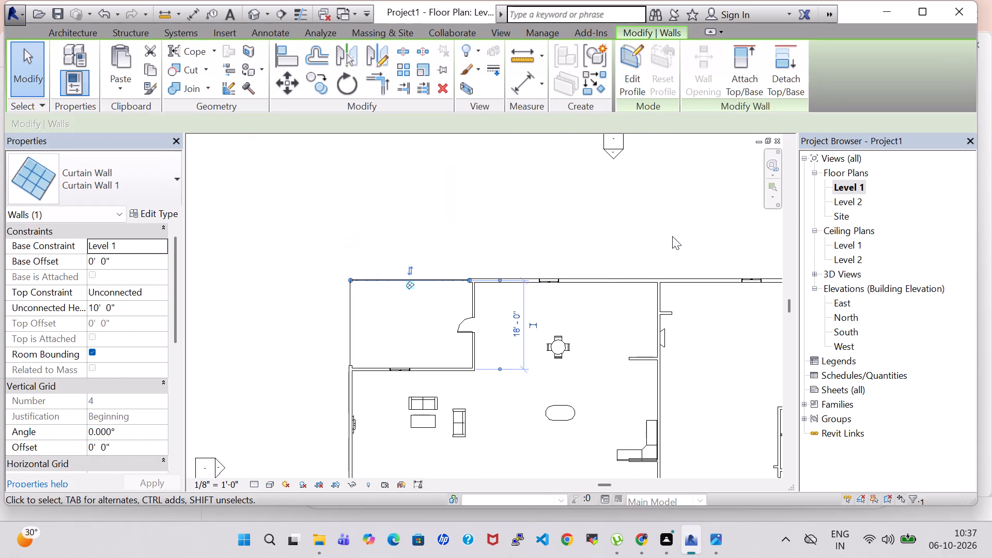
click(322, 288)
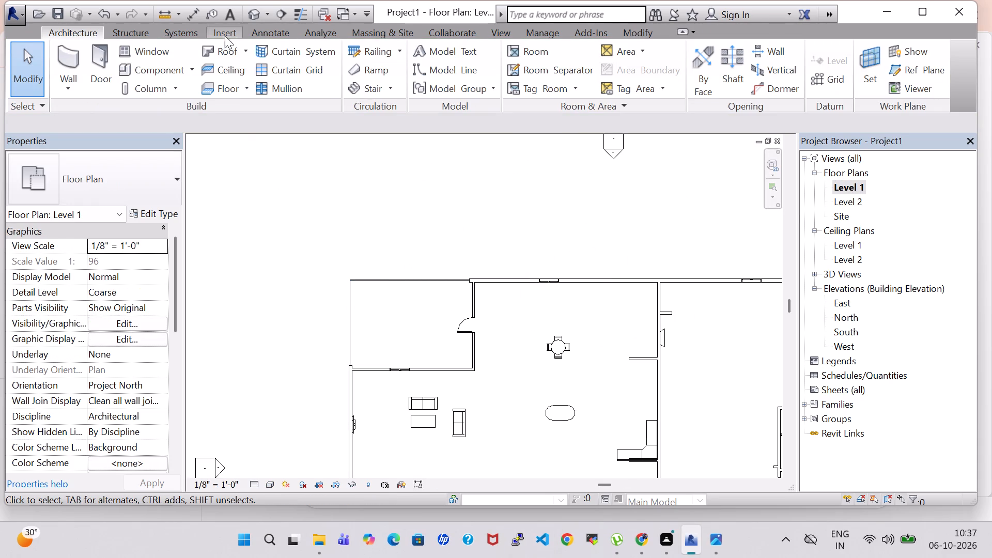
In the 3D view, enlarge the section box eastward, downward and southward from the curtain wall to take in more of the house.
click(266, 5)
click(251, 13)
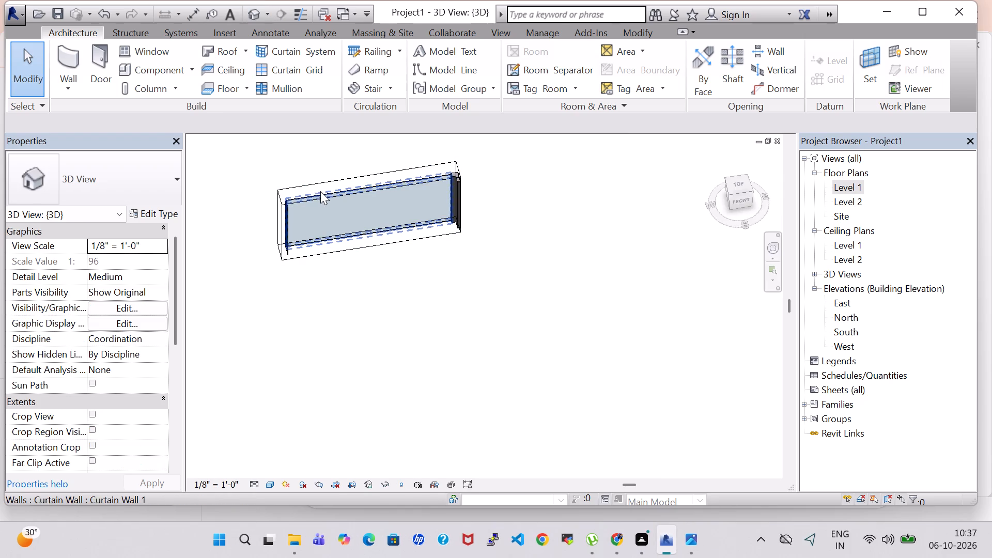
scroll(426, 216, down, 4)
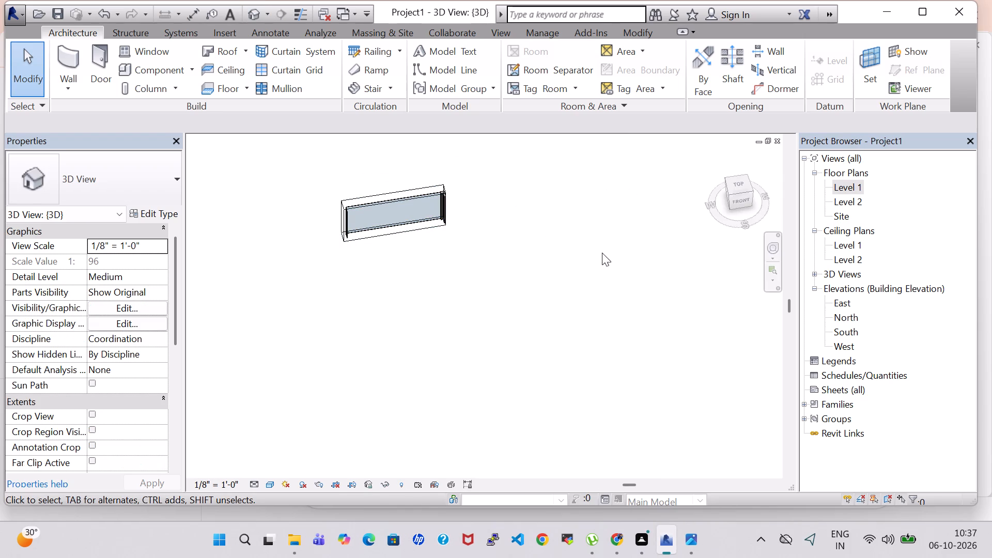
click(431, 227)
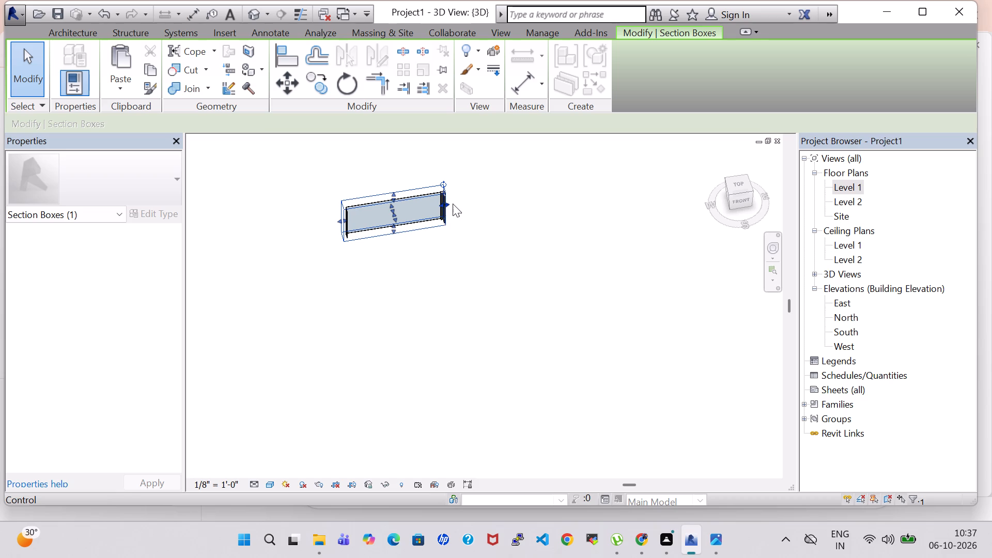
drag(442, 204, 465, 218)
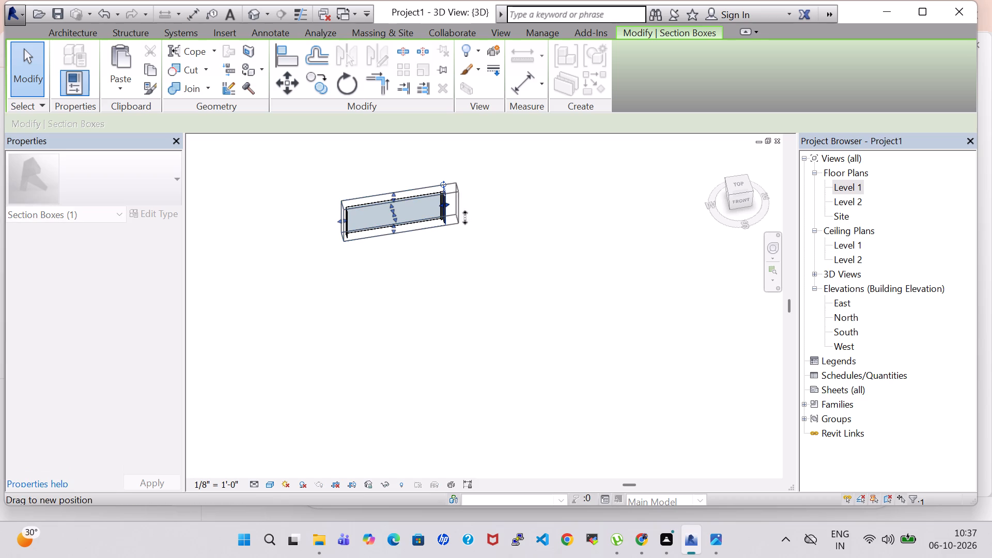
drag(465, 218, 719, 257)
drag(524, 214, 540, 396)
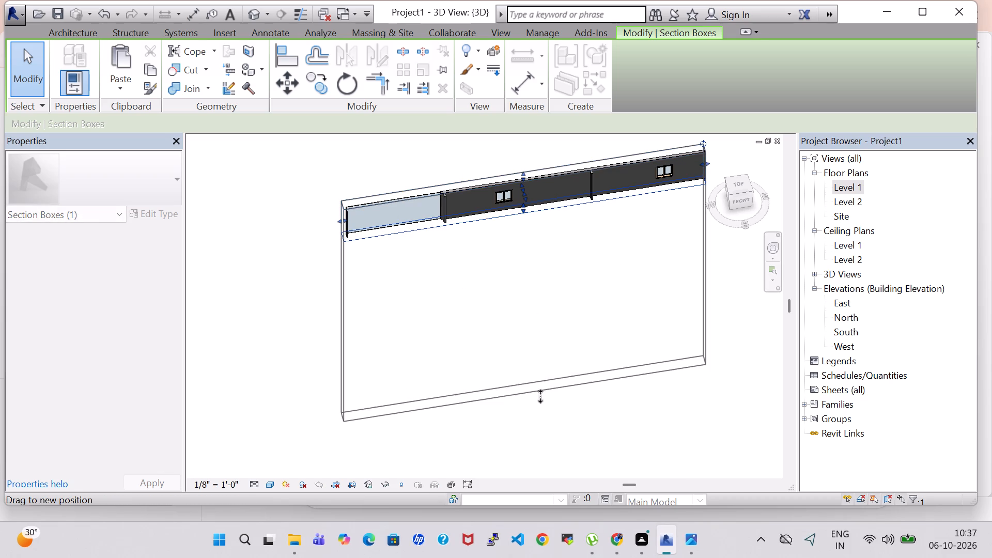
drag(540, 396, 543, 416)
drag(527, 299, 562, 405)
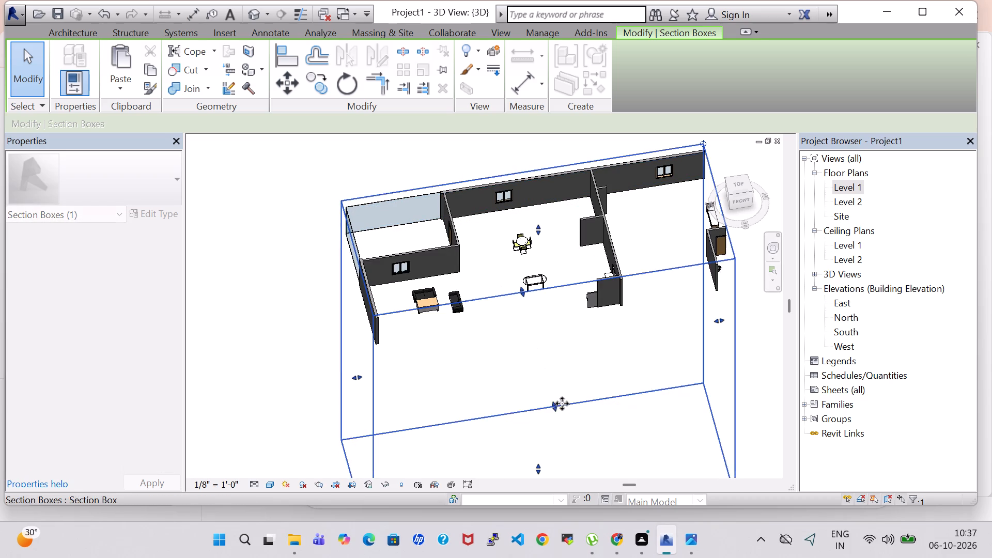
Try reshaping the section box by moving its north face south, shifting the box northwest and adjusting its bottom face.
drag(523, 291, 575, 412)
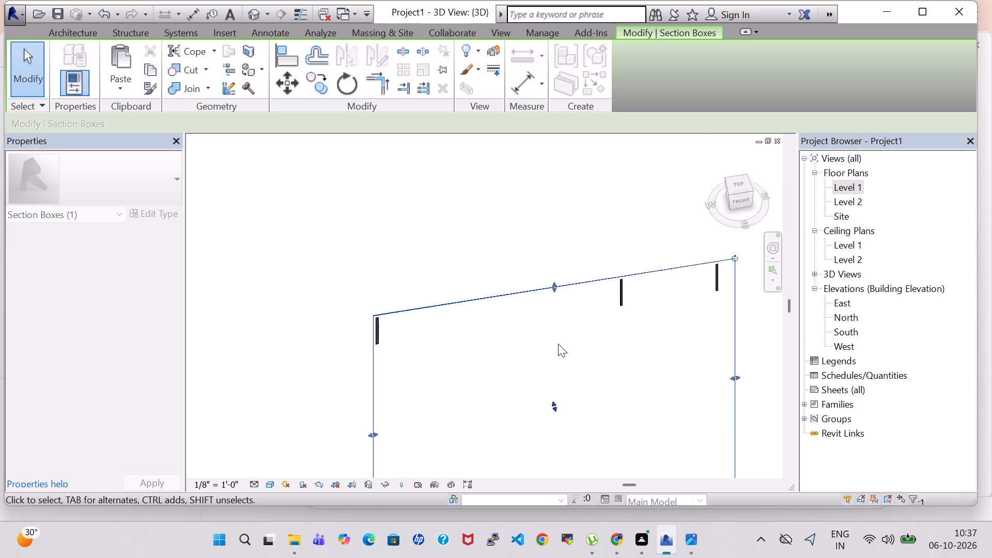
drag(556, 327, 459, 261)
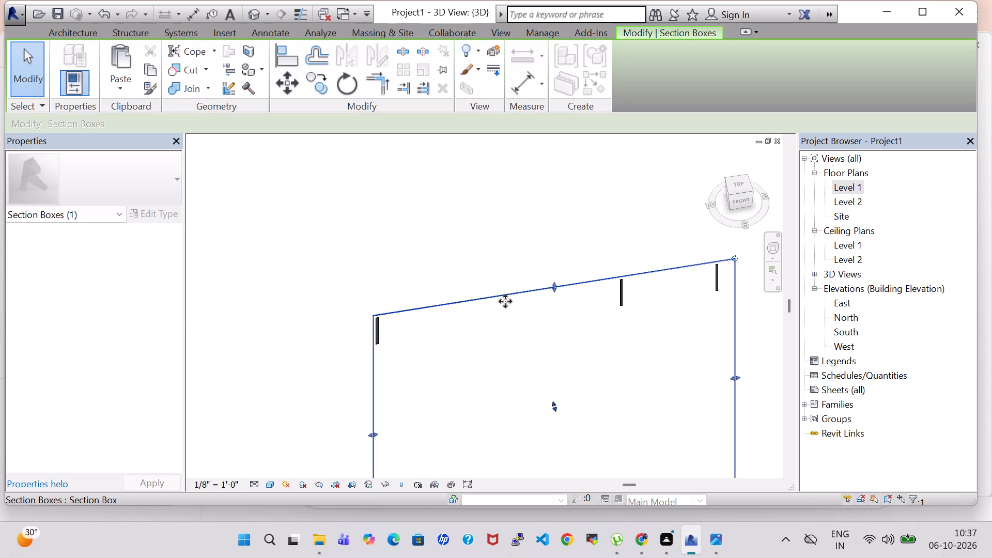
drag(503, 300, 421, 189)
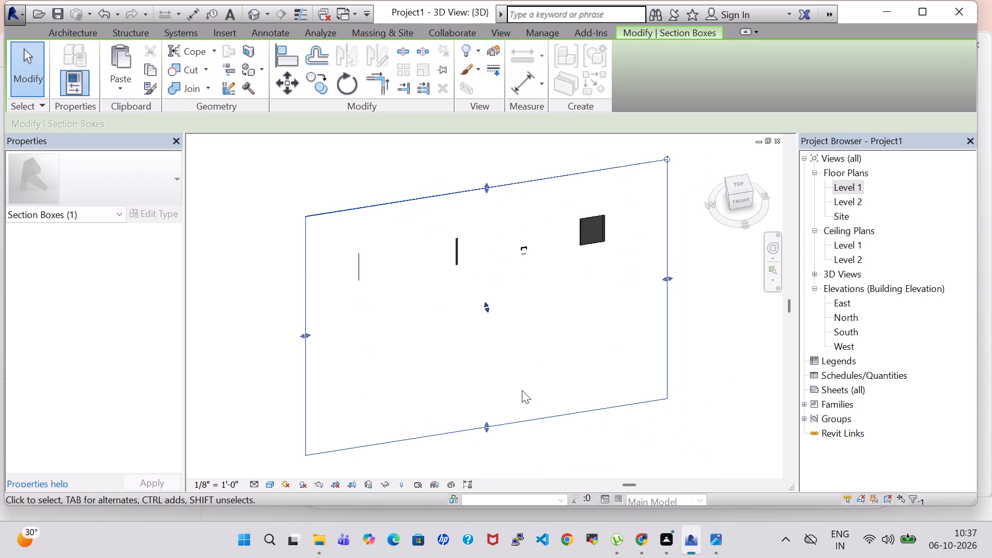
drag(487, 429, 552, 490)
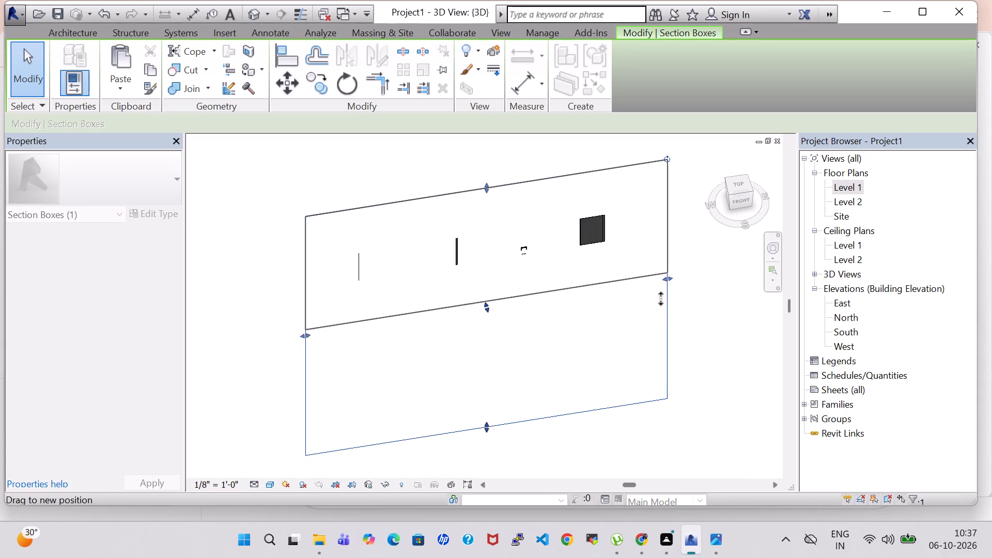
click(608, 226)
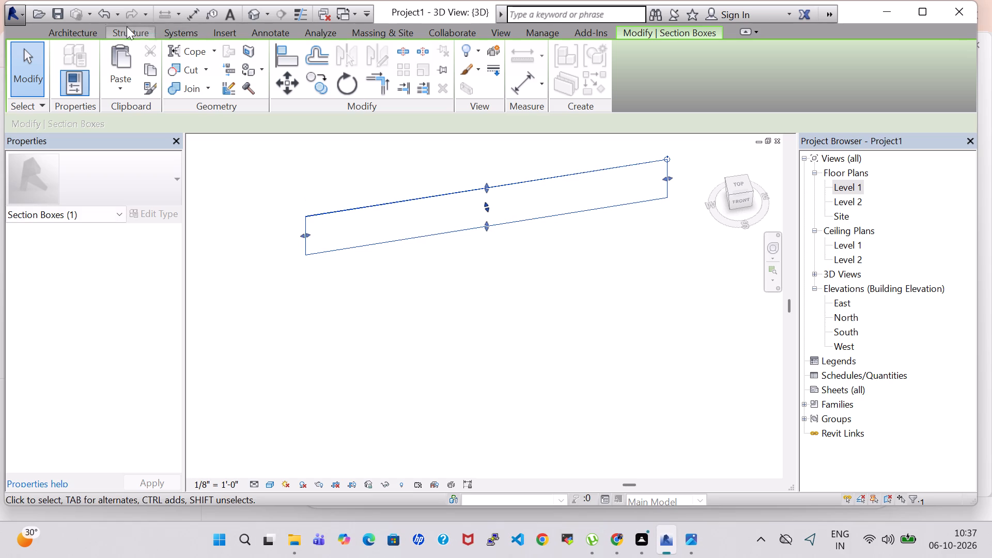
Minimize the ribbon to enlarge the drawing area.
double_click(87, 24)
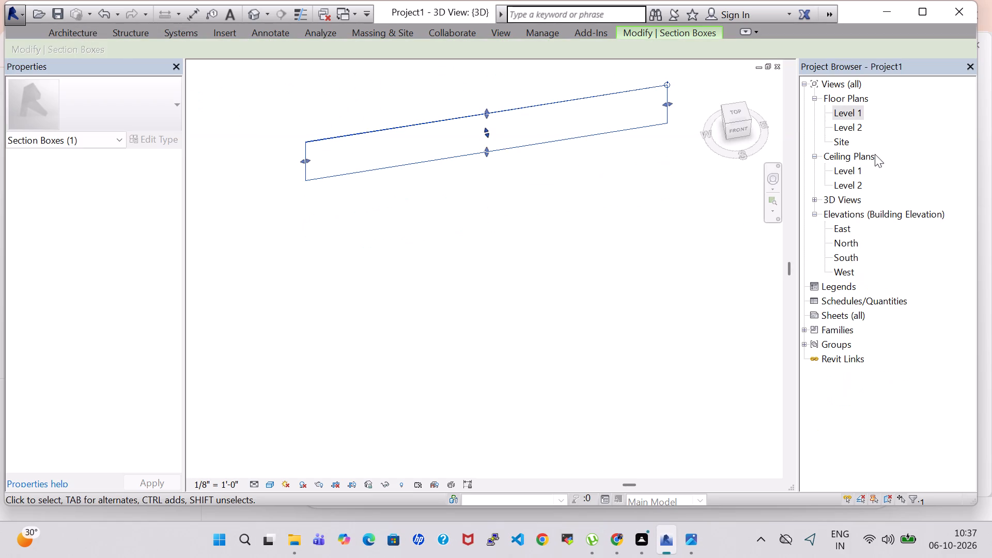
Check the section box on the Level 1 floor plan, select the round dining table there, and return to the 3D view.
double_click(853, 113)
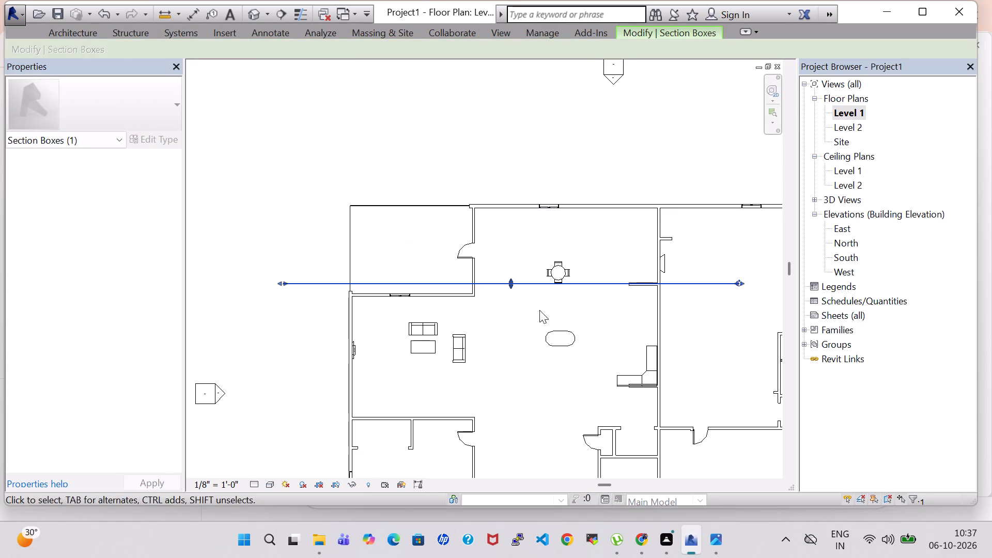
click(558, 271)
click(252, 8)
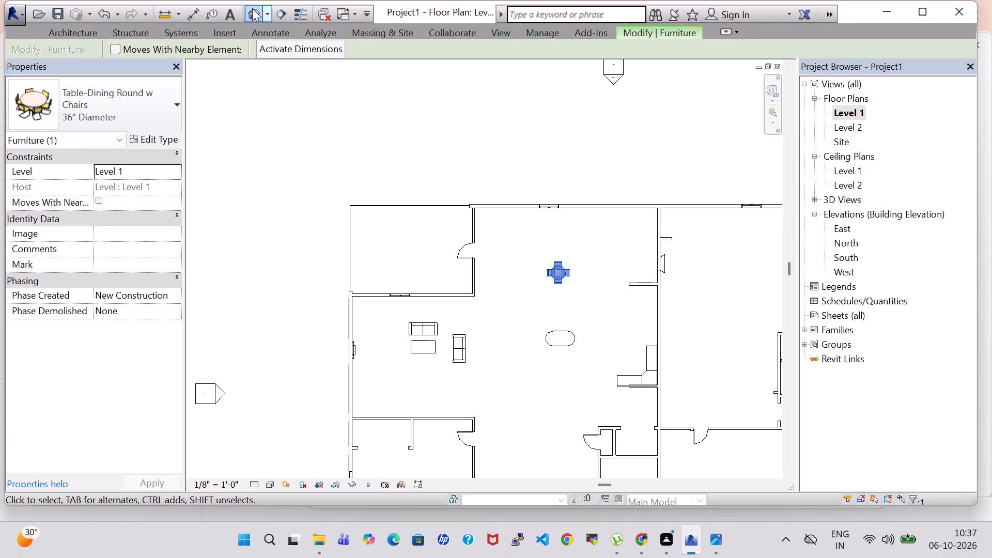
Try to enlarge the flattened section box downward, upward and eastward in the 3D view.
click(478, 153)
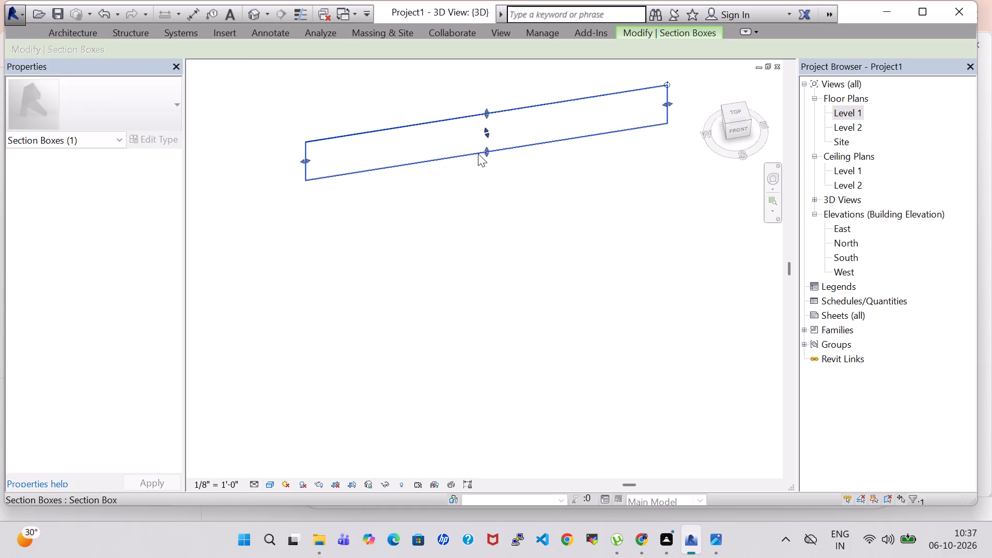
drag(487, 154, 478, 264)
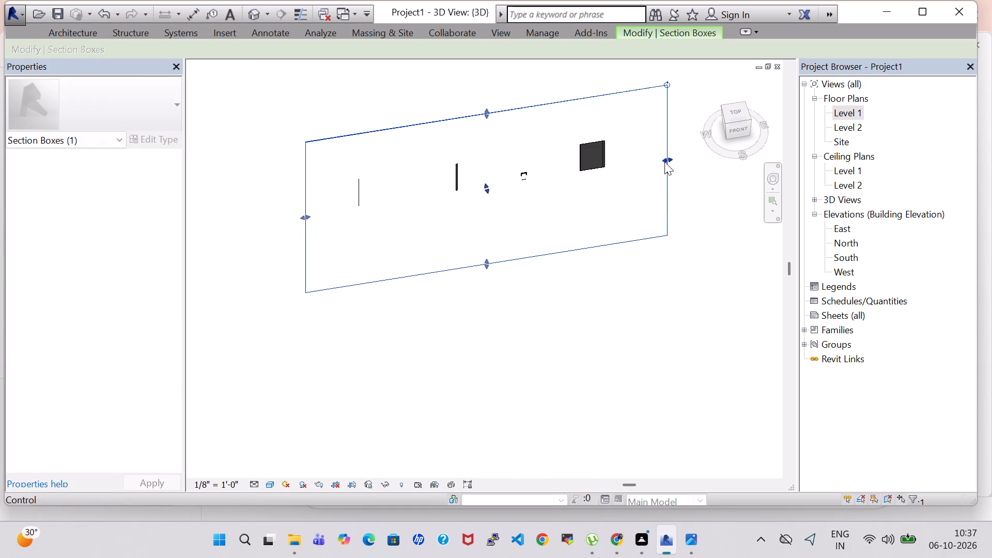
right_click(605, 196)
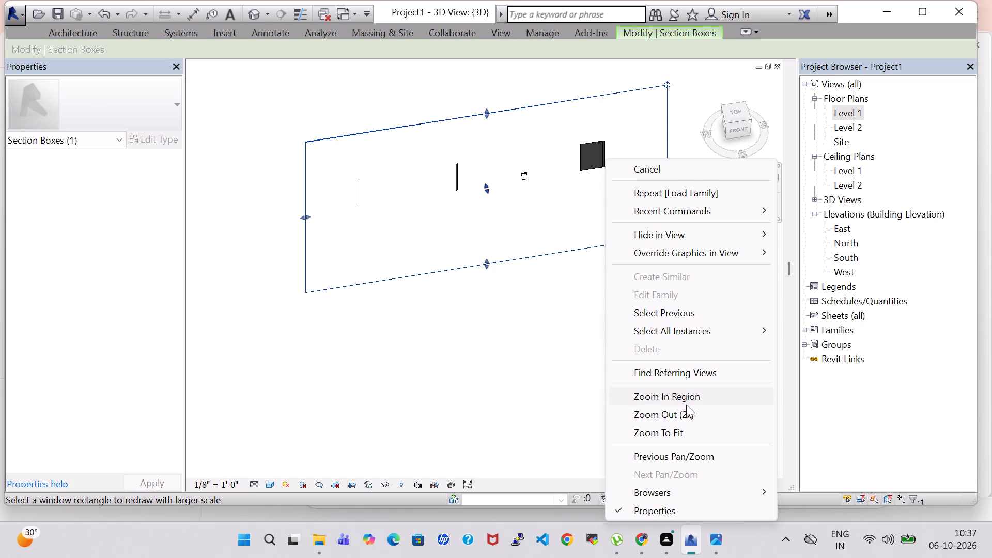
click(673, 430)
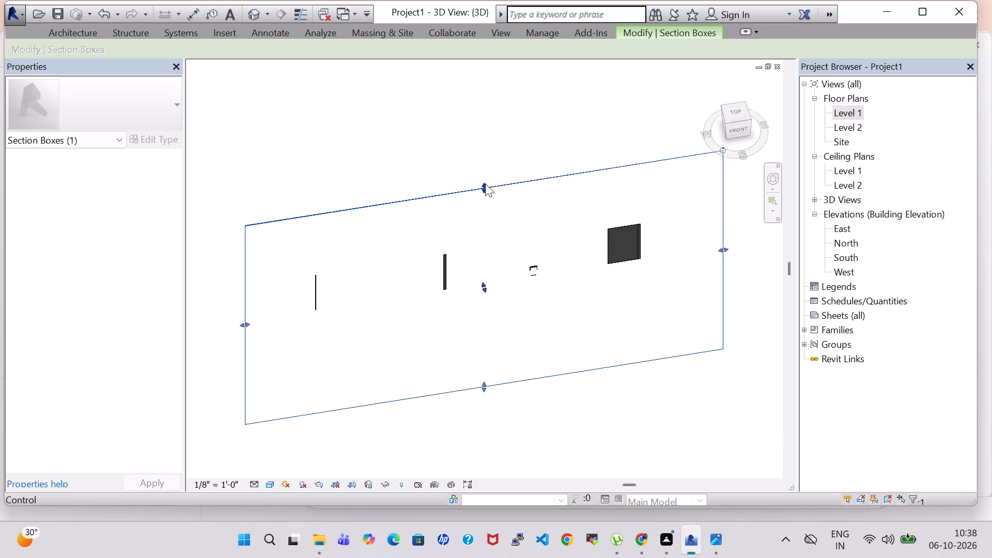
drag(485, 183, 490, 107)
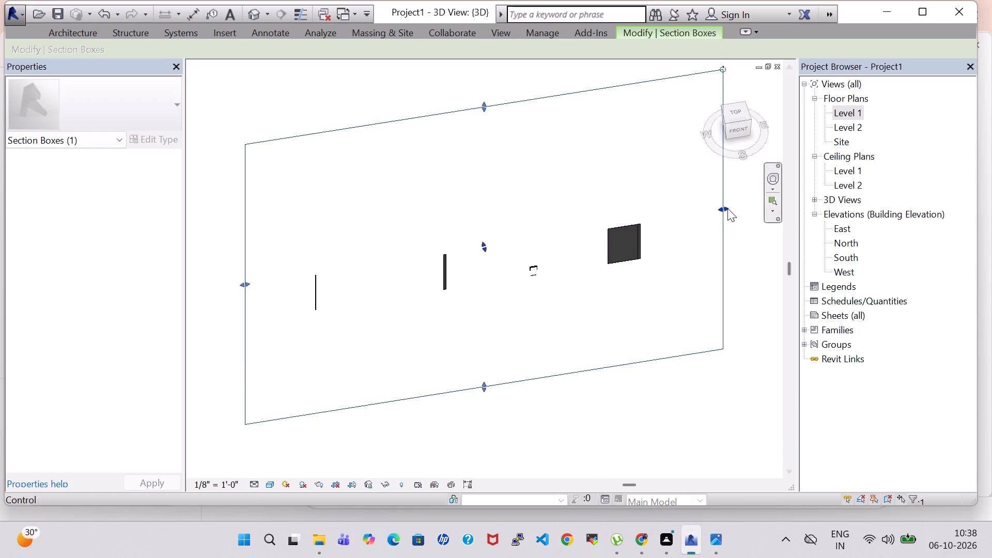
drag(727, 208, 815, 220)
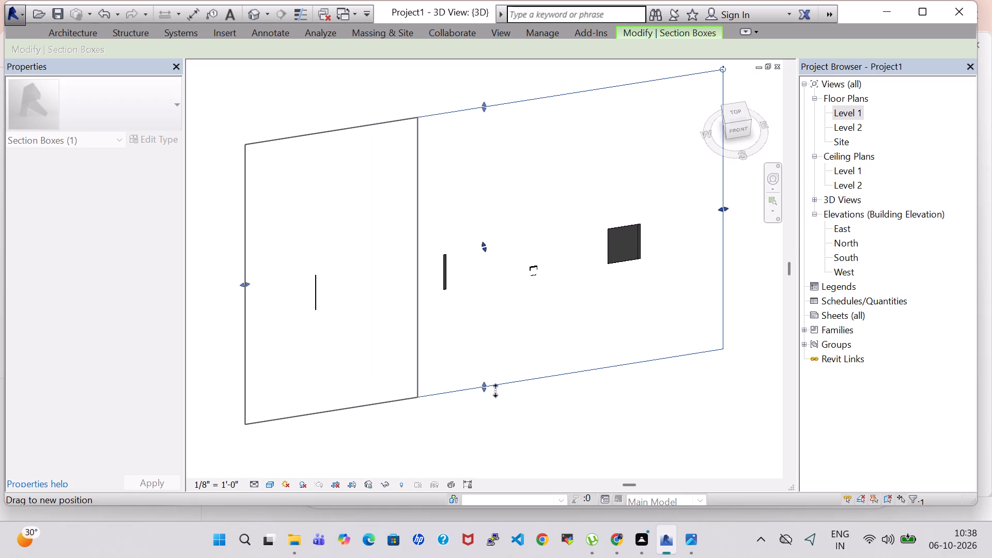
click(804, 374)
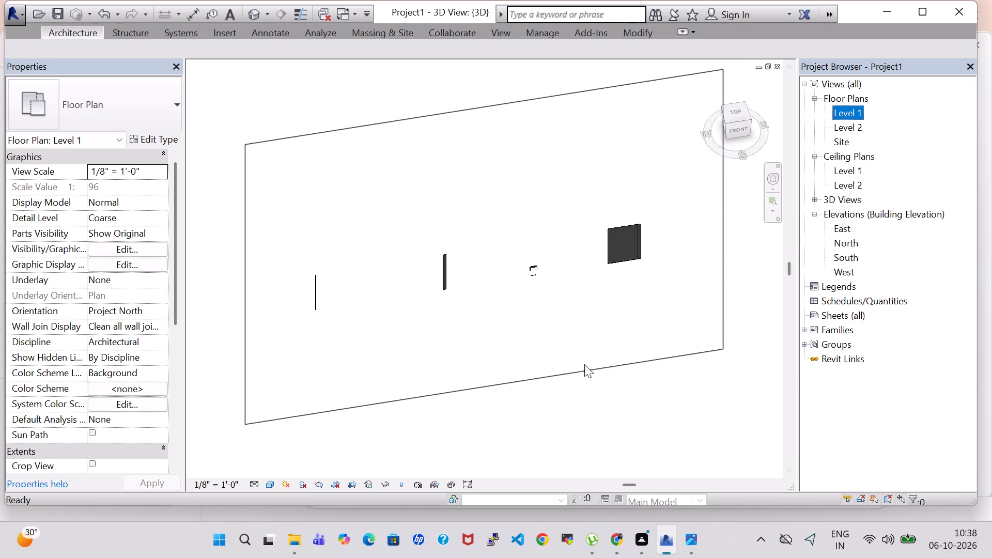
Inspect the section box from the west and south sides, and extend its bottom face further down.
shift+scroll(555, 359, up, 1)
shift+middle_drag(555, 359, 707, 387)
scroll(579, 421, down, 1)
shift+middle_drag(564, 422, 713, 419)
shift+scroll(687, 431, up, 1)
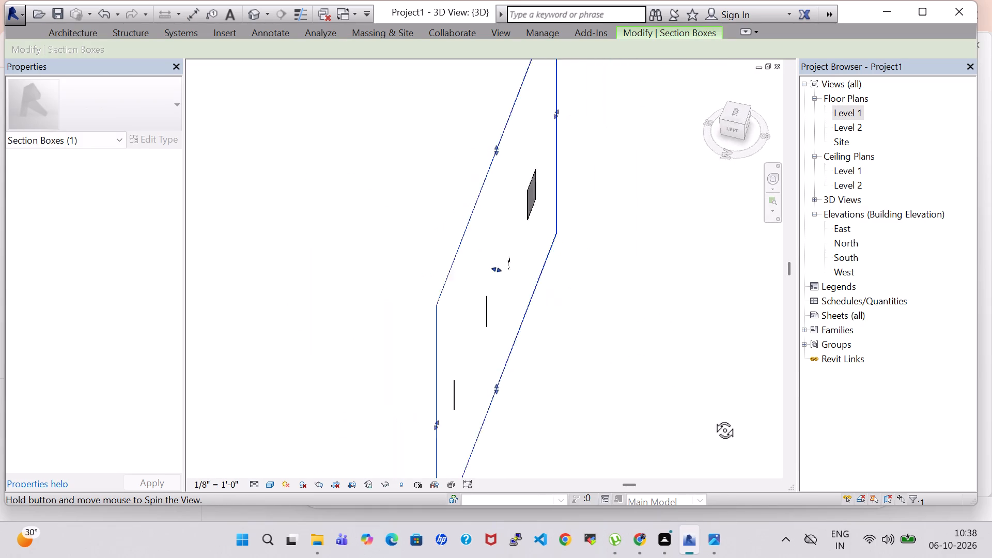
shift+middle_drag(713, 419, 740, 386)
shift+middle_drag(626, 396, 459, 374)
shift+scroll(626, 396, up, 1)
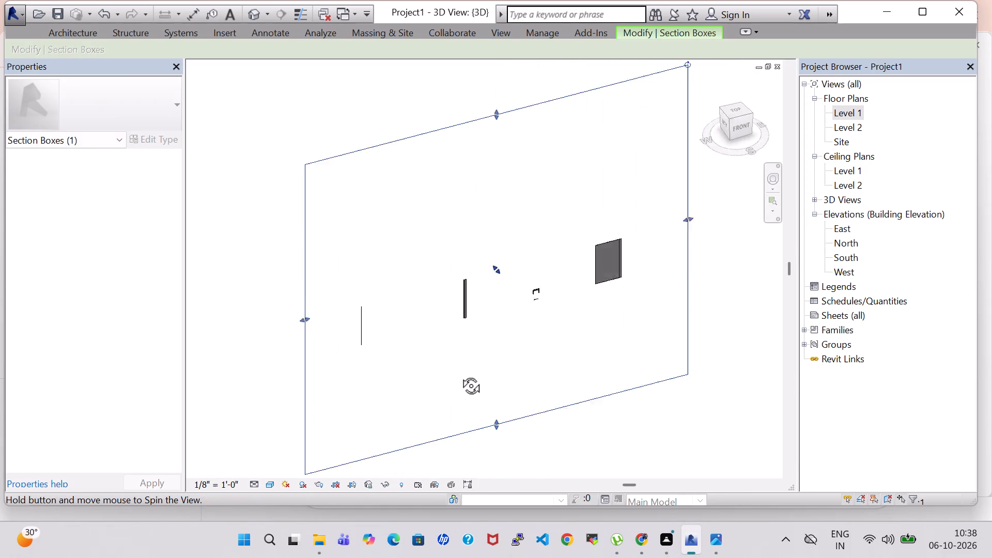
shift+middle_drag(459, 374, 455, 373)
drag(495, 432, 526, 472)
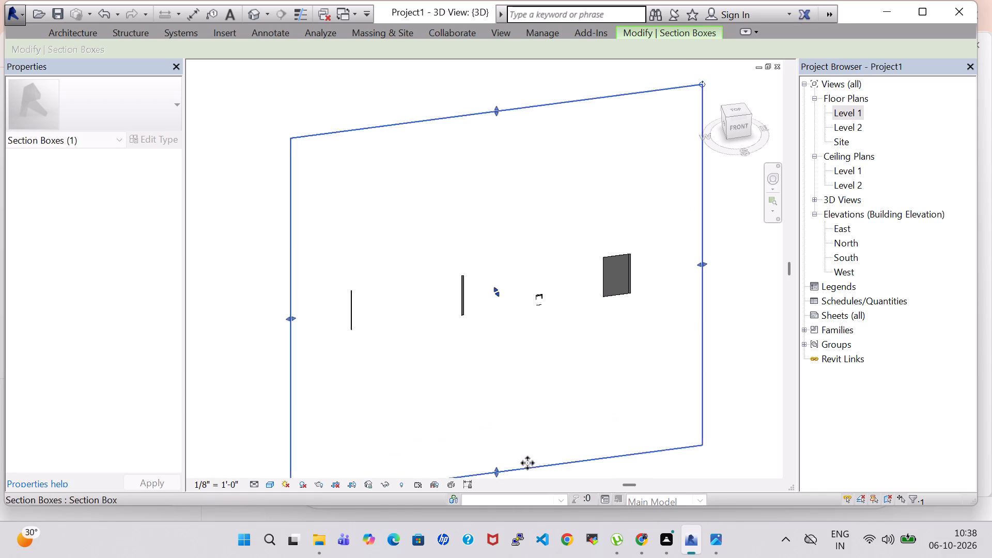
Undo all the section box adjustments, back through the Selection Box isolation of the curtain wall.
key(ctrl+z)
key(ctrl+z)
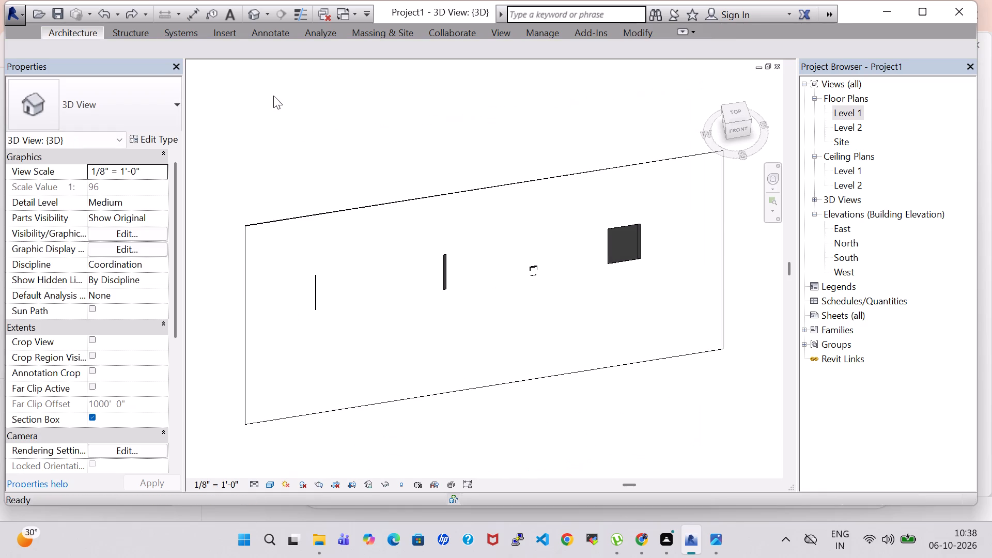
key(ctrl+z)
key(z)
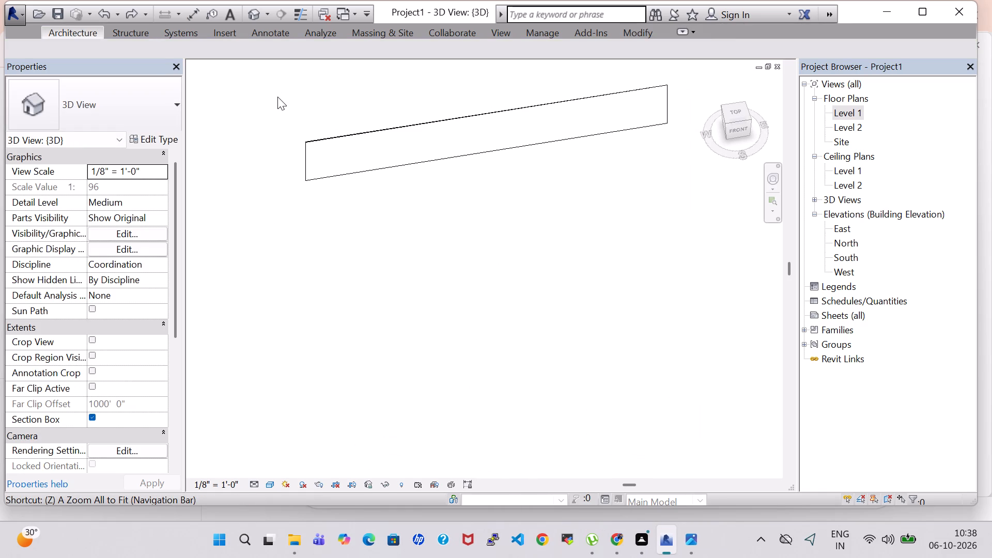
key(ctrl+z)
key(ctrl+z)
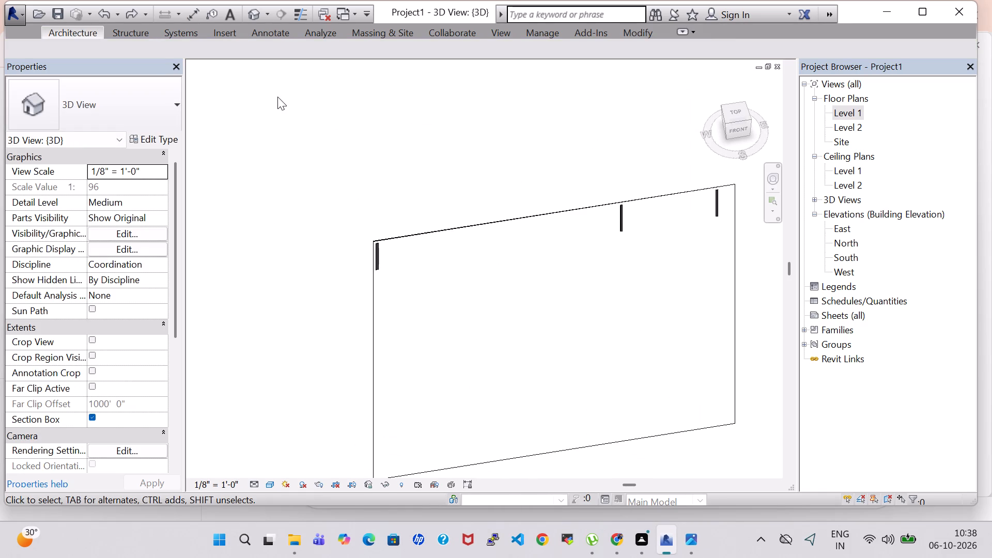
key(ctrl+z)
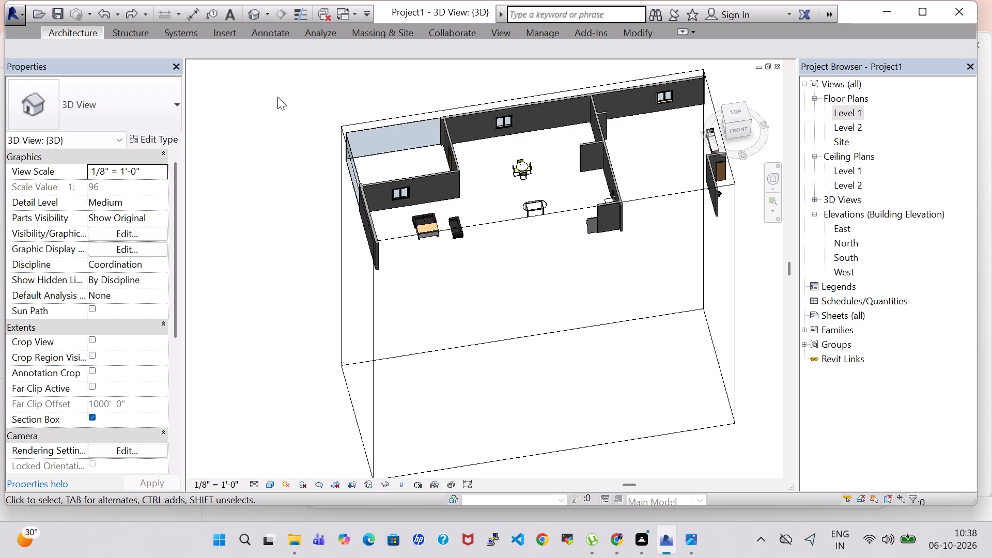
key(ctrl+z)
key(z)
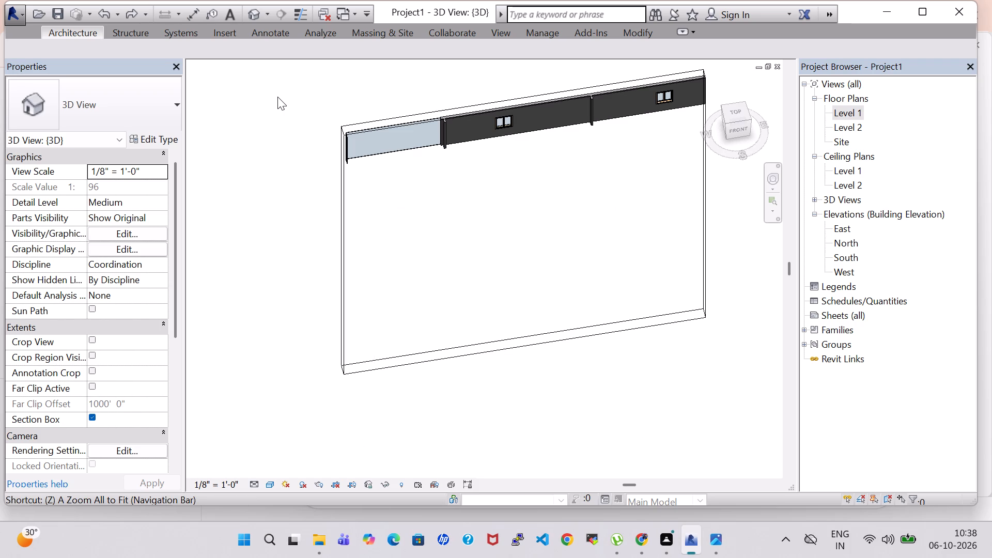
key(ctrl+z)
key(ctrl+z)
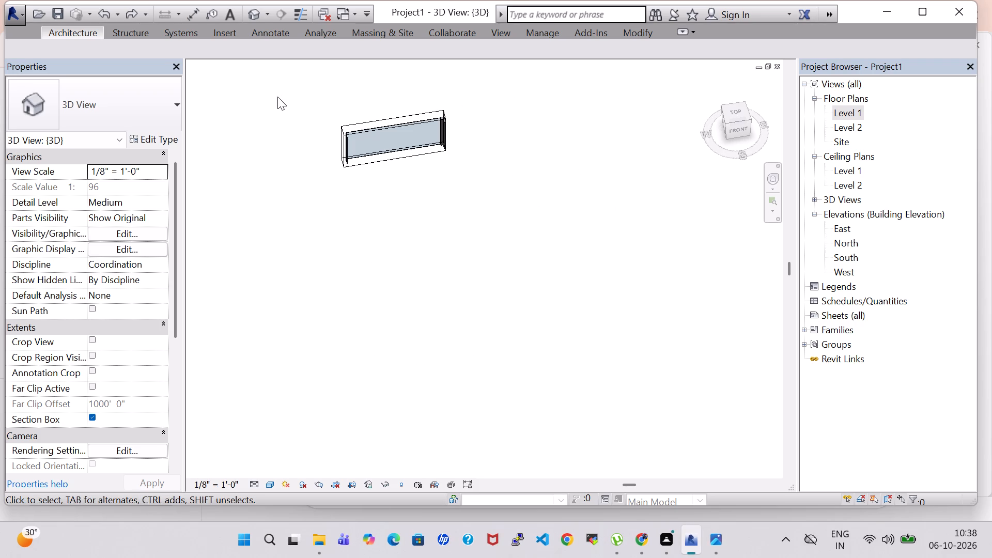
key(ctrl+z)
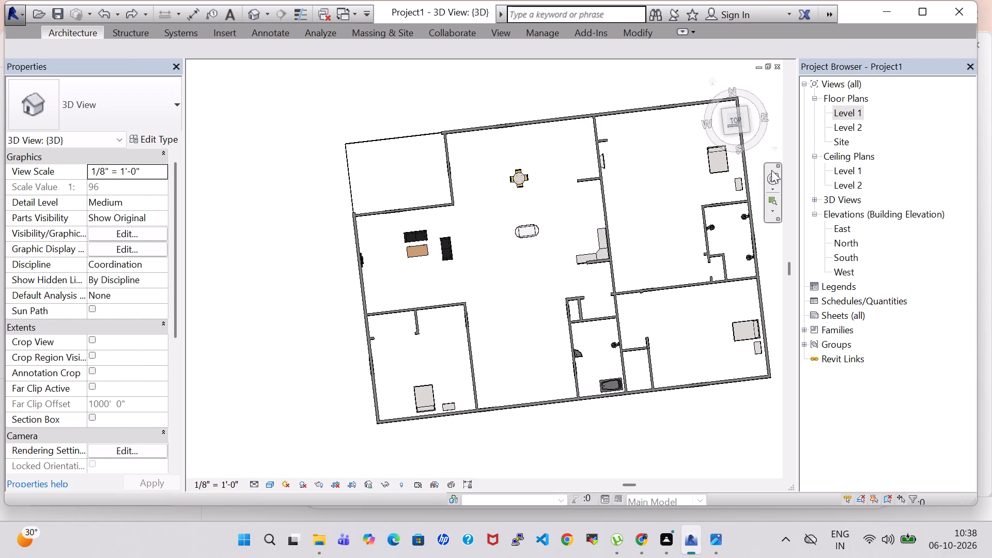
Save the project.
click(64, 8)
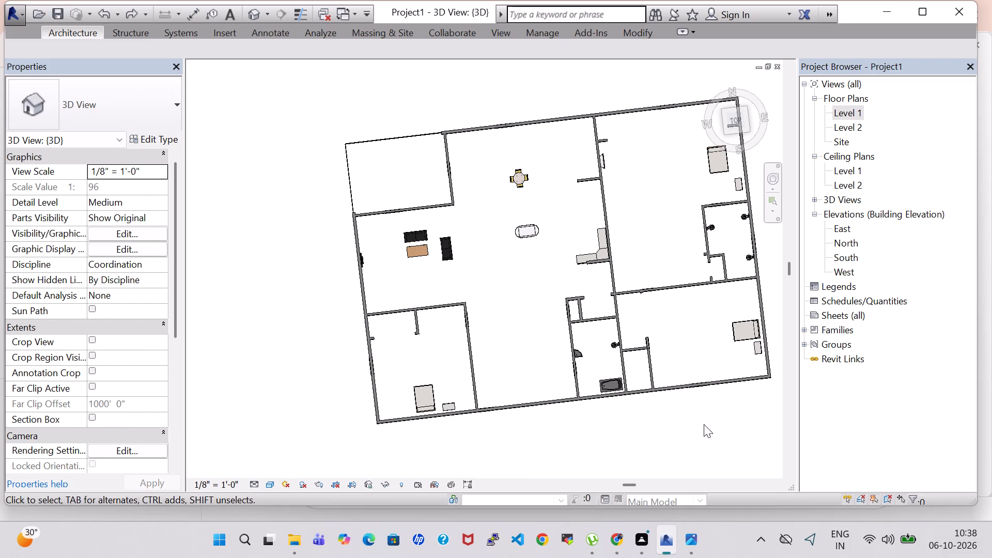
Examine the whole house in 3D from above and from all sides, including the northwest room's glass walls.
middle_drag(704, 424, 606, 432)
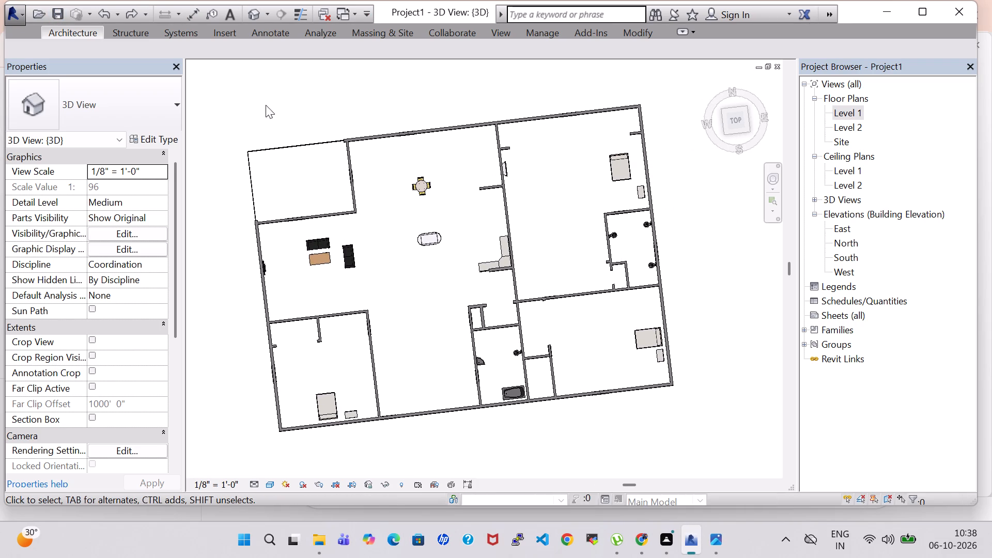
click(246, 11)
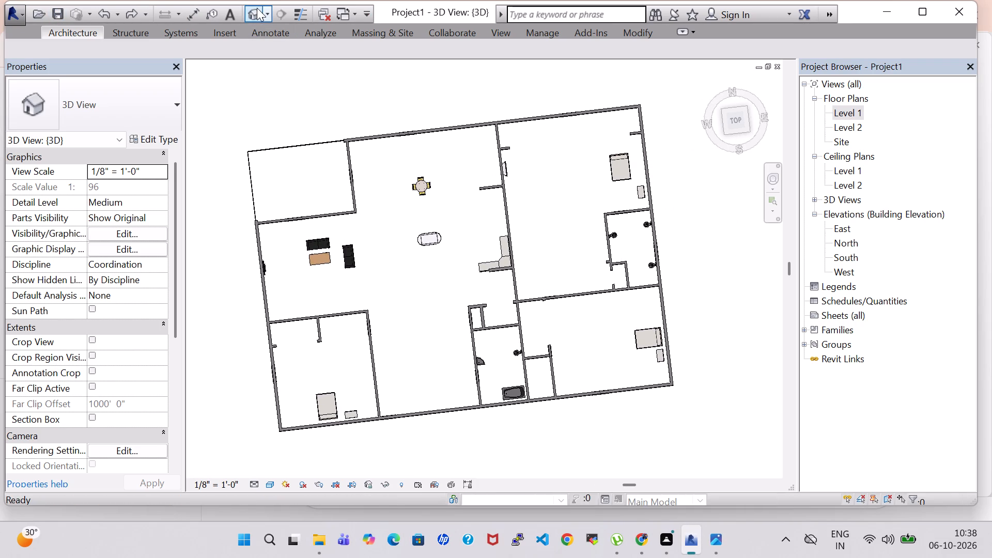
click(257, 8)
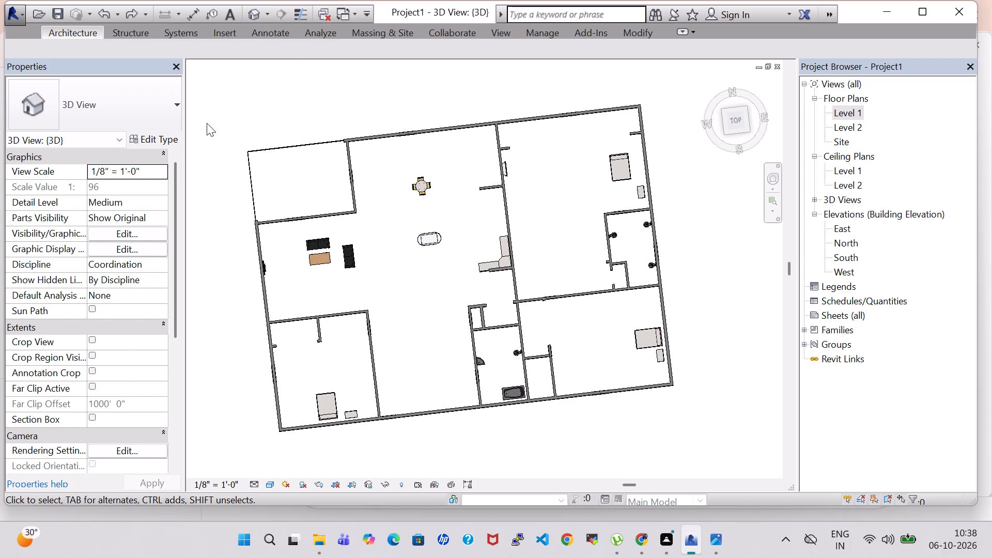
shift+scroll(207, 123, up, 1)
shift+middle_drag(207, 123, 351, 43)
shift+scroll(207, 123, up, 1)
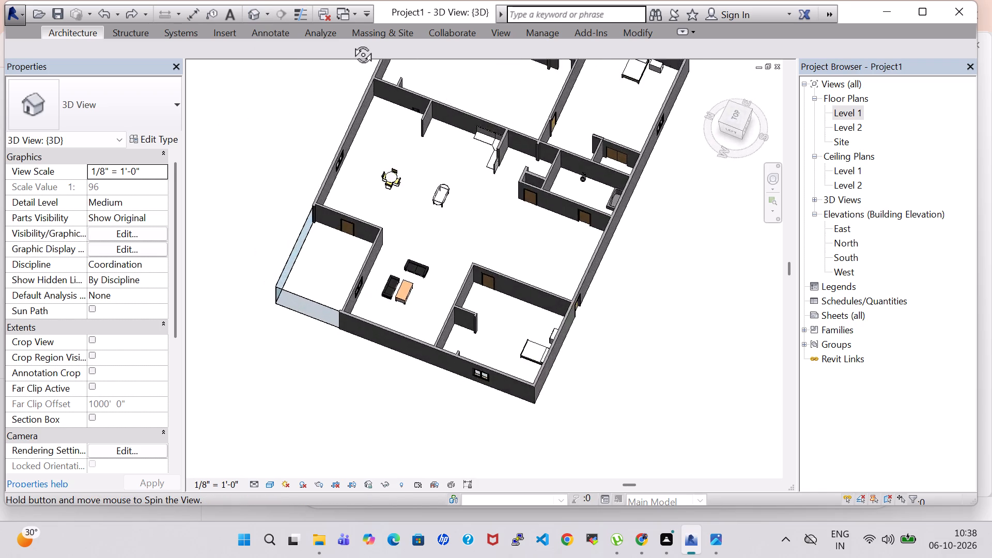
shift+middle_drag(351, 43, 601, 51)
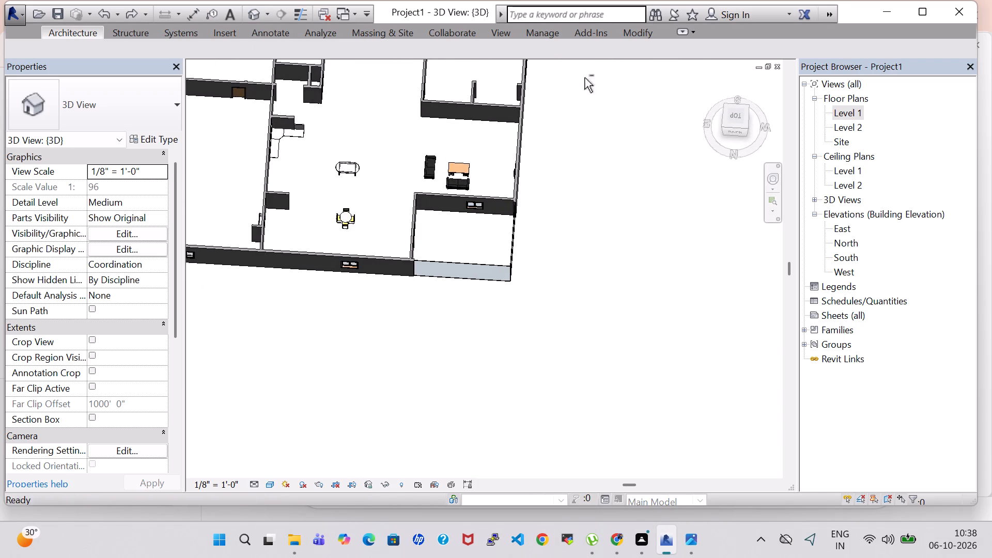
shift+middle_drag(471, 338, 603, 208)
shift+scroll(492, 241, up, 1)
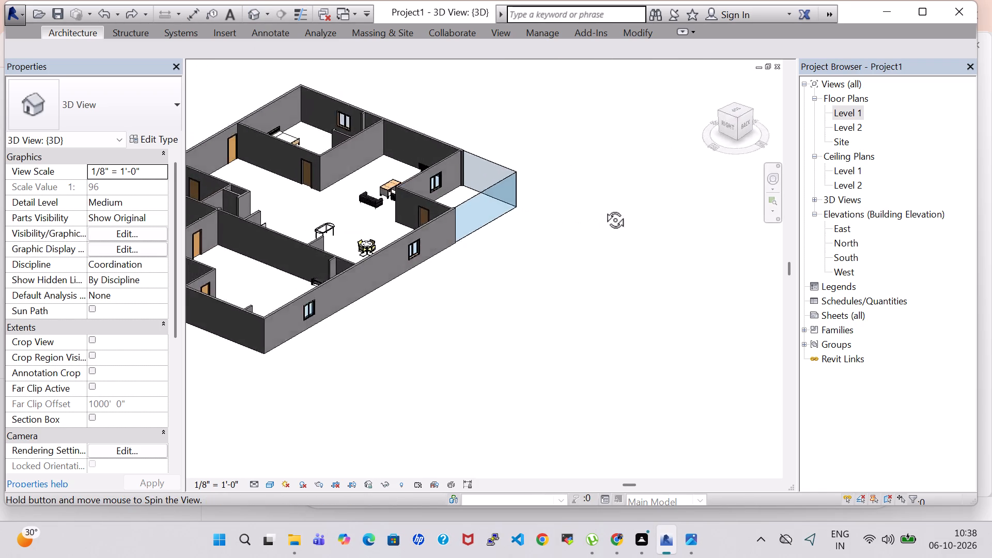
shift+middle_drag(603, 208, 604, 269)
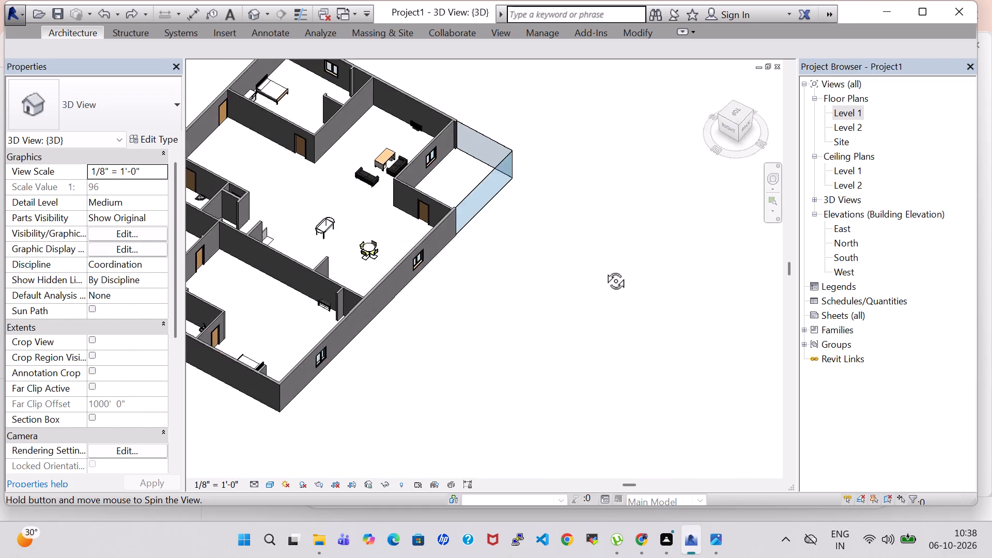
shift+middle_drag(604, 269, 808, 205)
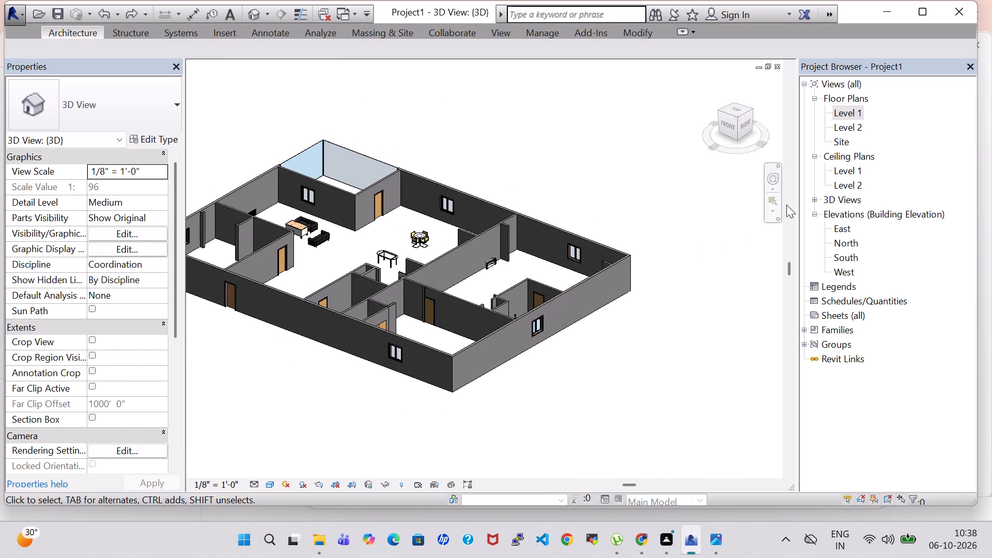
shift+scroll(447, 158, up, 1)
shift+middle_drag(447, 158, 564, 229)
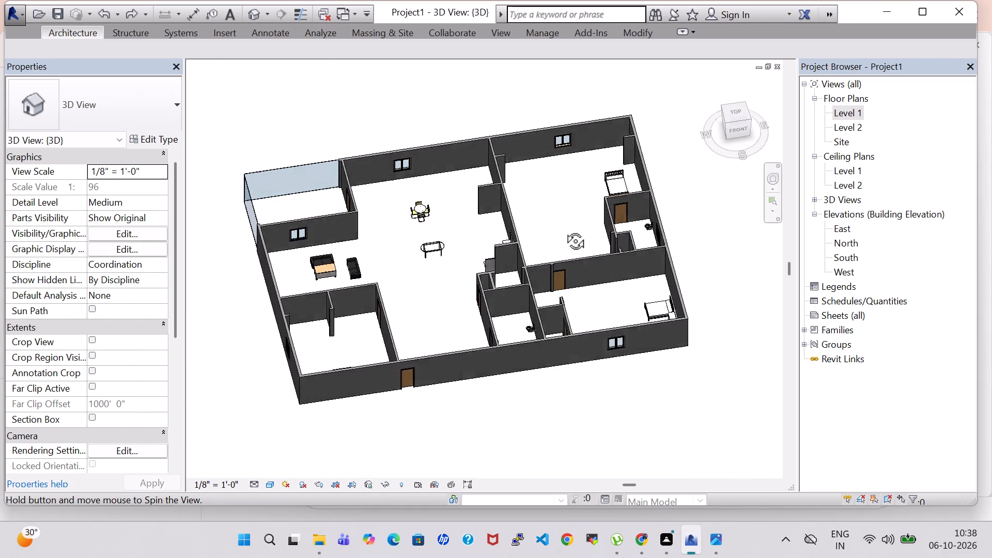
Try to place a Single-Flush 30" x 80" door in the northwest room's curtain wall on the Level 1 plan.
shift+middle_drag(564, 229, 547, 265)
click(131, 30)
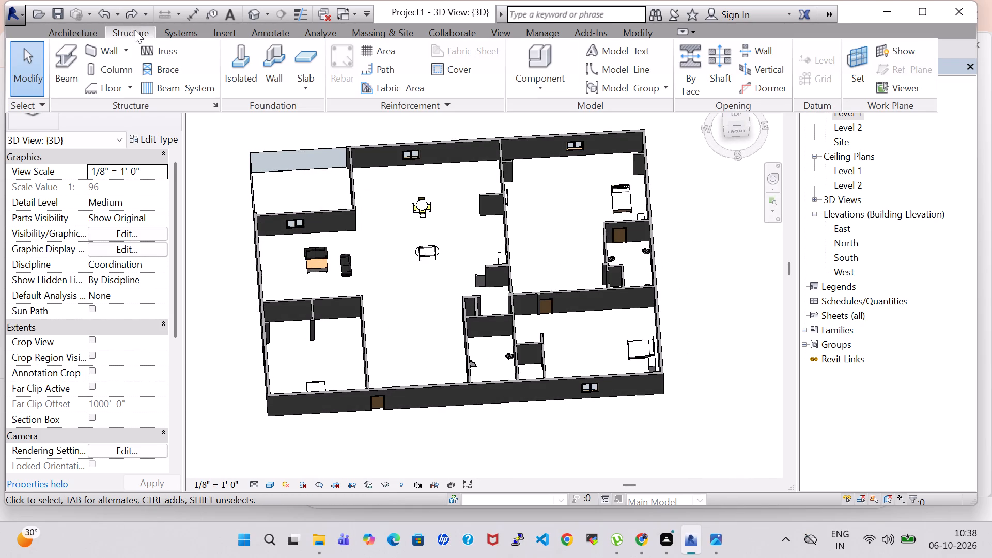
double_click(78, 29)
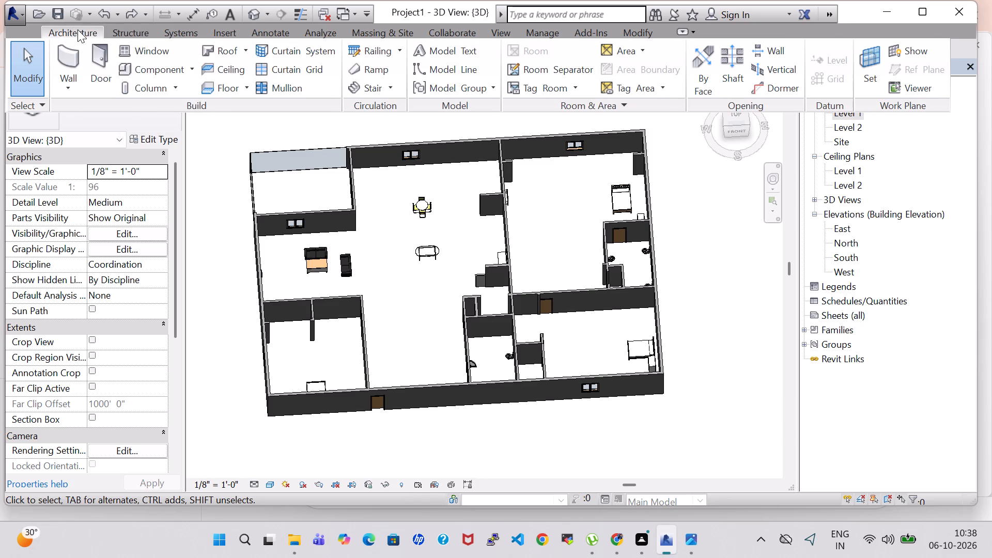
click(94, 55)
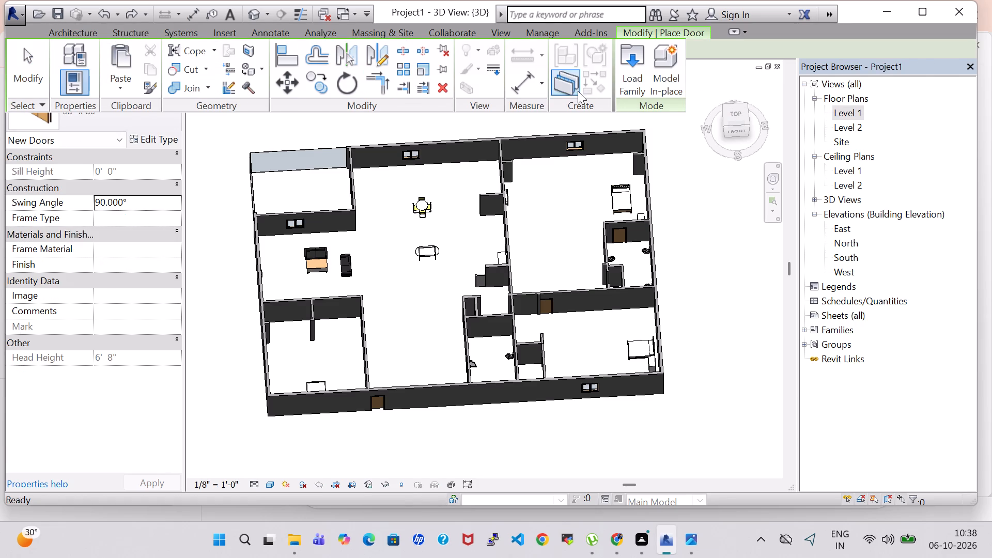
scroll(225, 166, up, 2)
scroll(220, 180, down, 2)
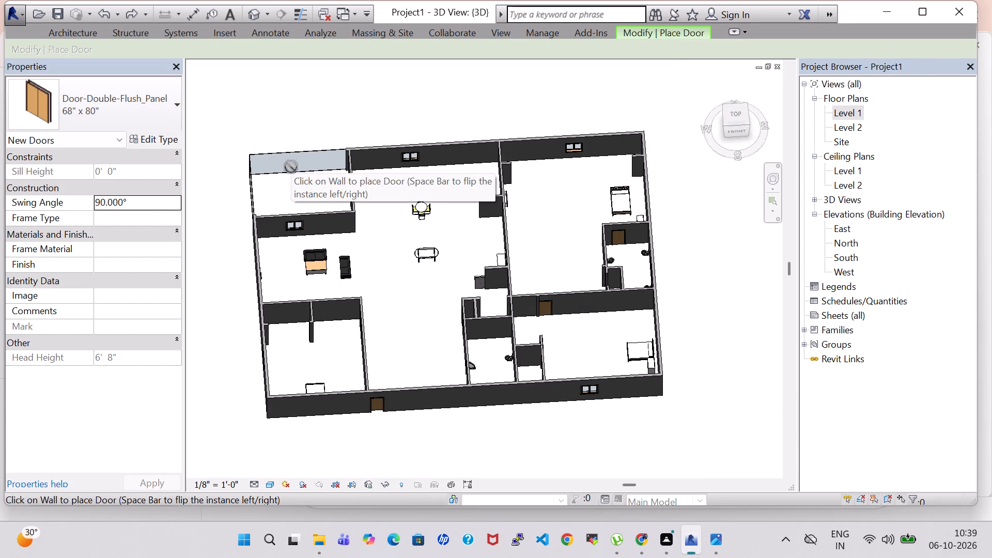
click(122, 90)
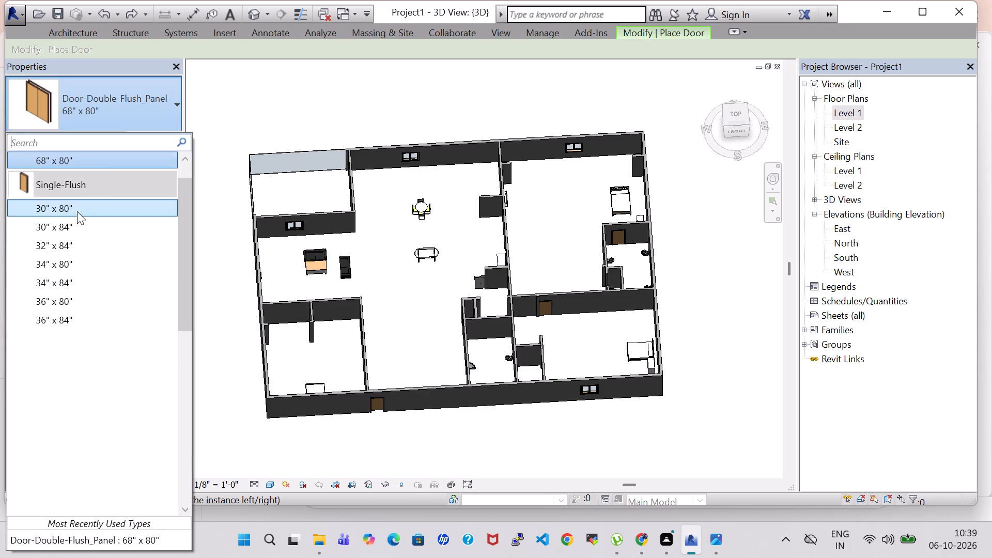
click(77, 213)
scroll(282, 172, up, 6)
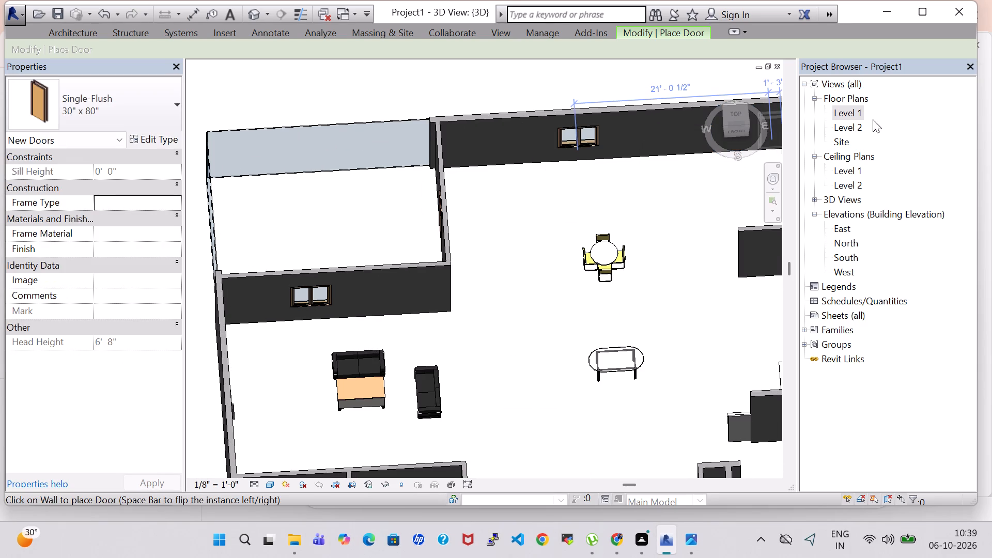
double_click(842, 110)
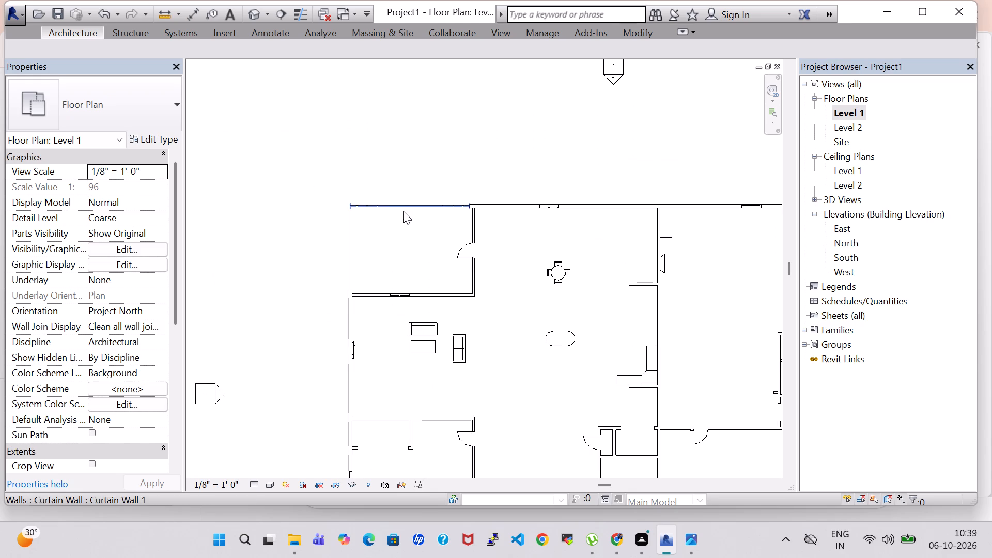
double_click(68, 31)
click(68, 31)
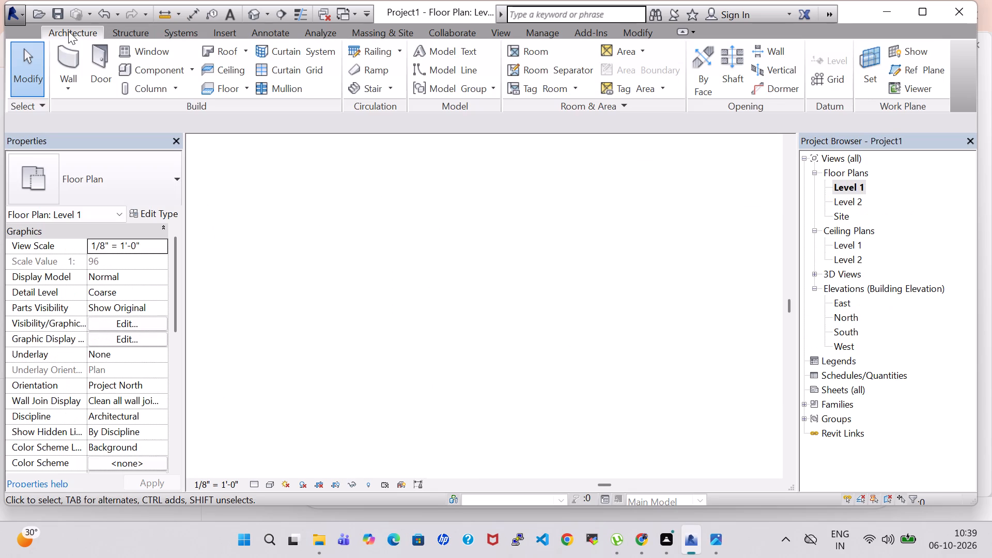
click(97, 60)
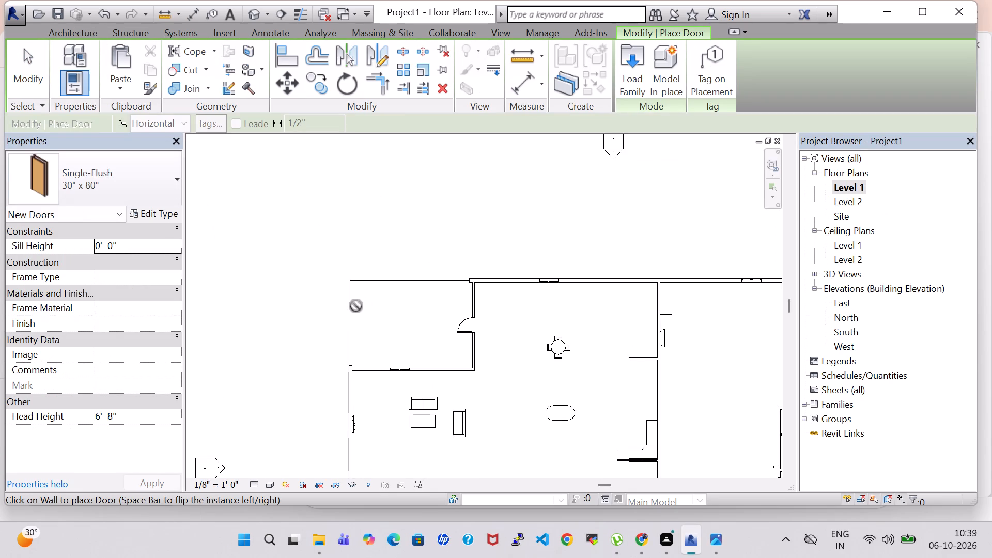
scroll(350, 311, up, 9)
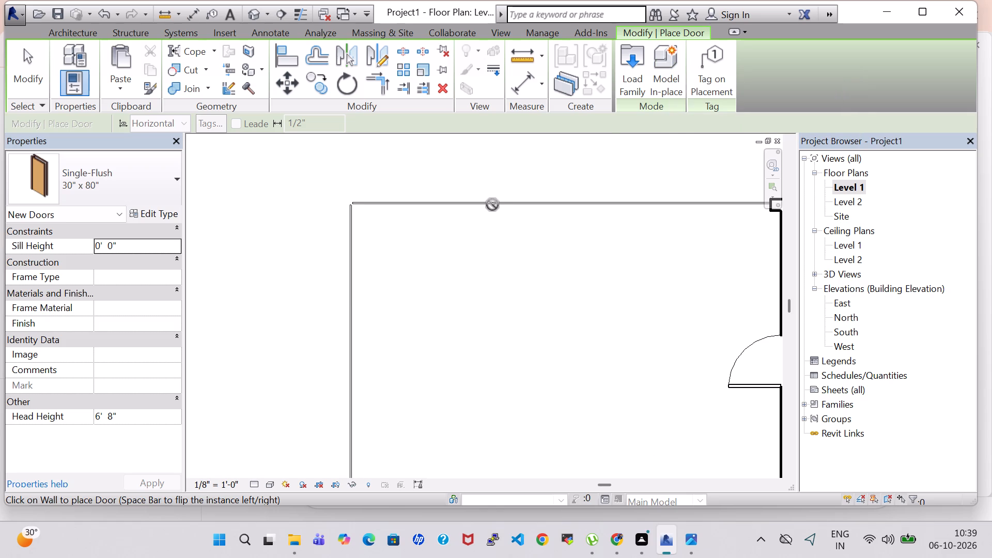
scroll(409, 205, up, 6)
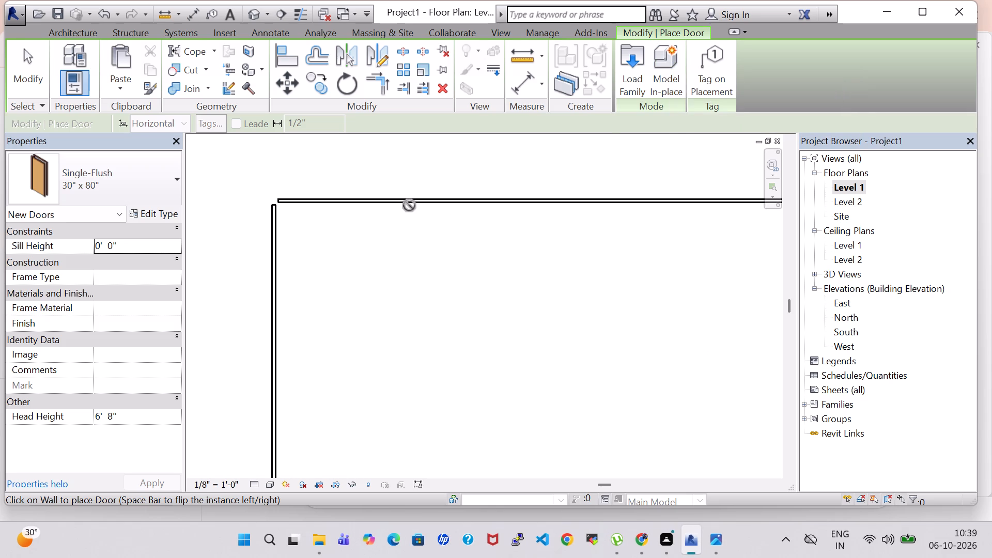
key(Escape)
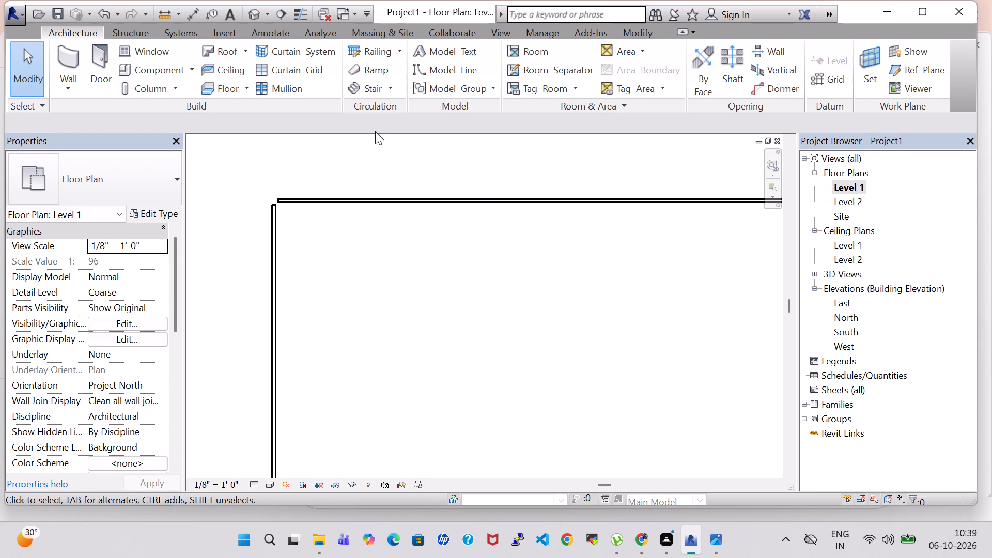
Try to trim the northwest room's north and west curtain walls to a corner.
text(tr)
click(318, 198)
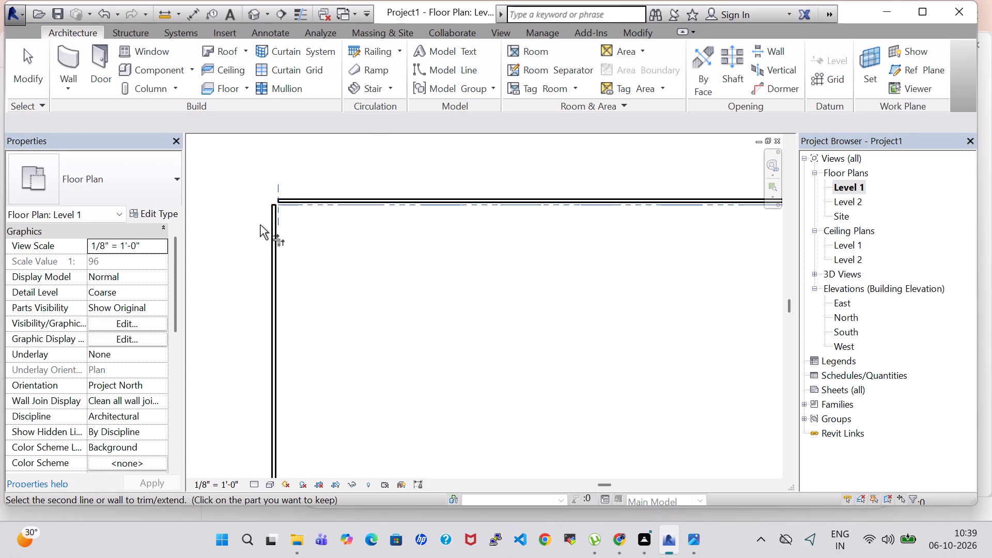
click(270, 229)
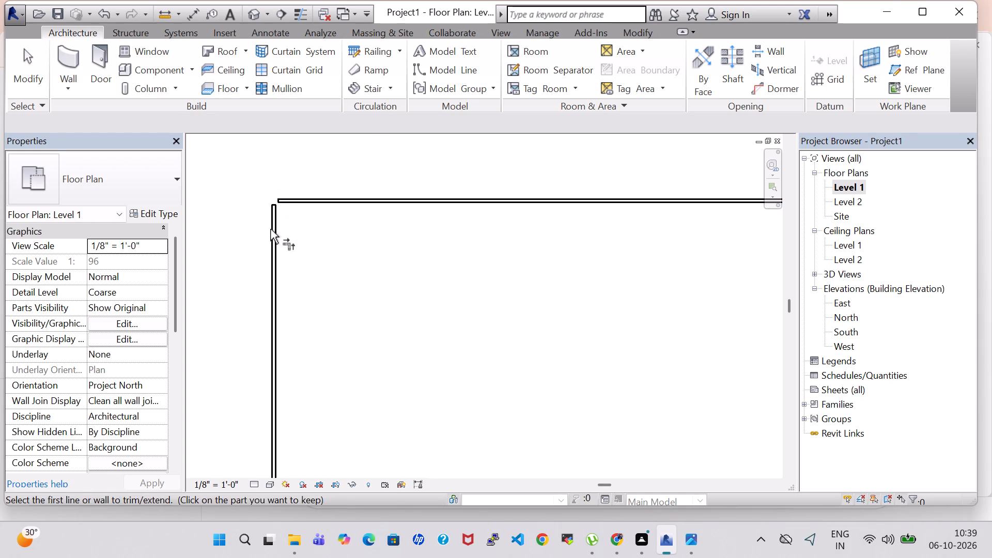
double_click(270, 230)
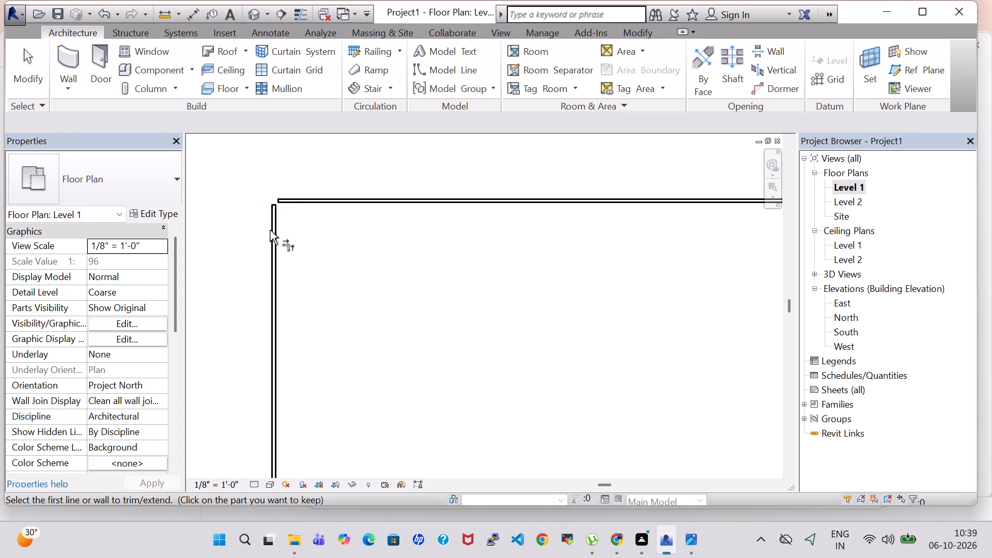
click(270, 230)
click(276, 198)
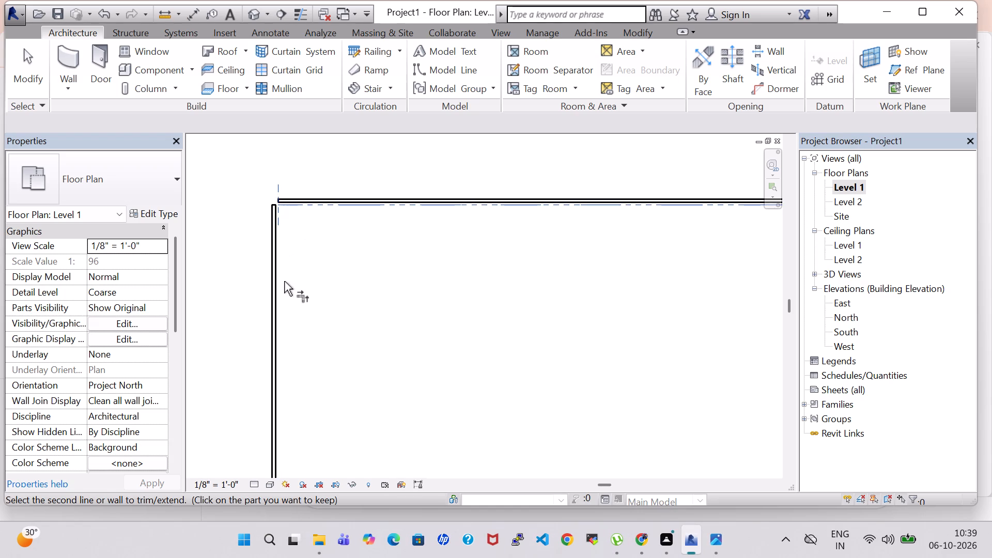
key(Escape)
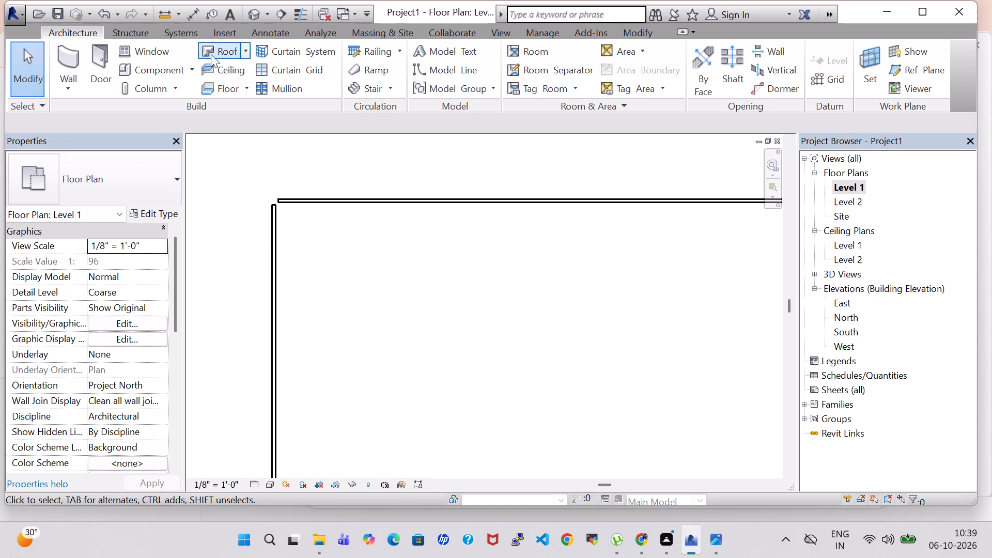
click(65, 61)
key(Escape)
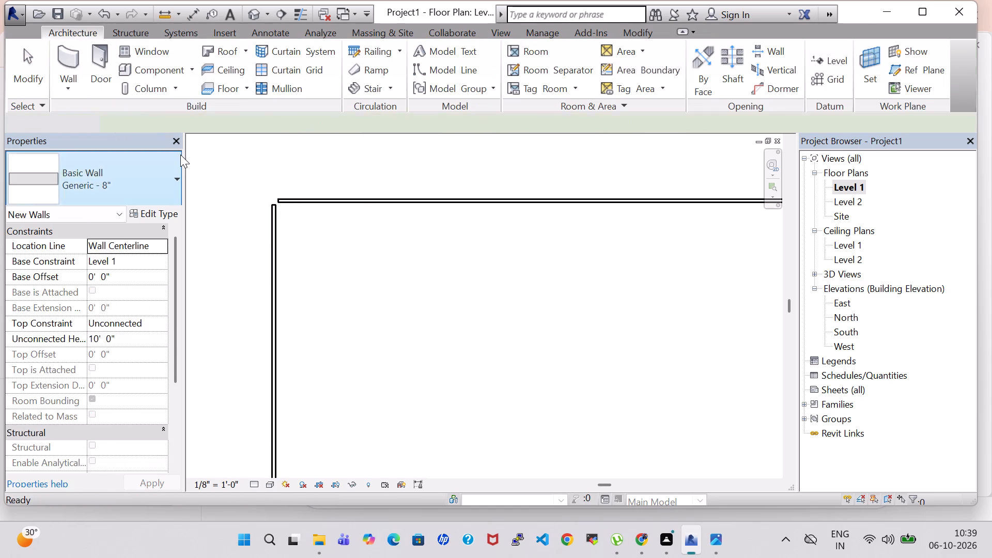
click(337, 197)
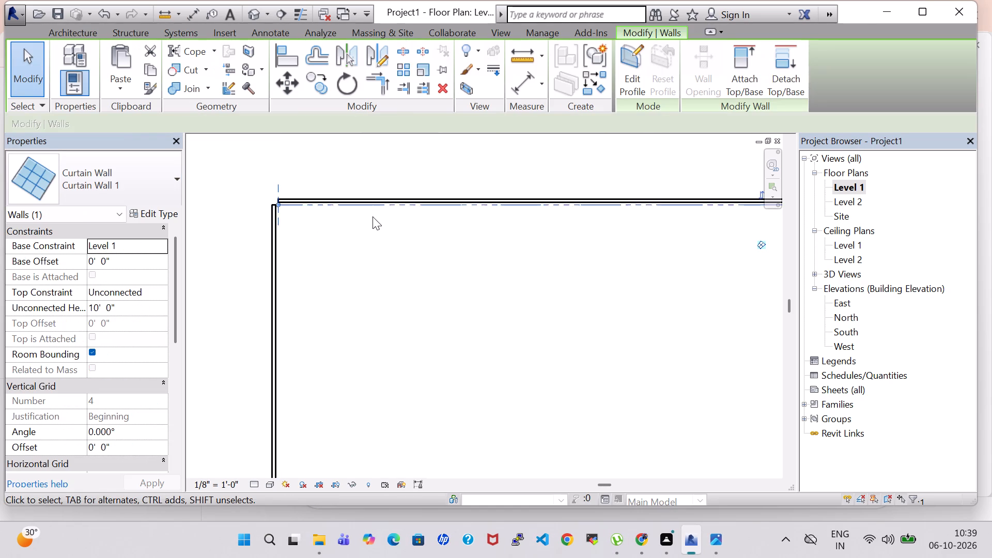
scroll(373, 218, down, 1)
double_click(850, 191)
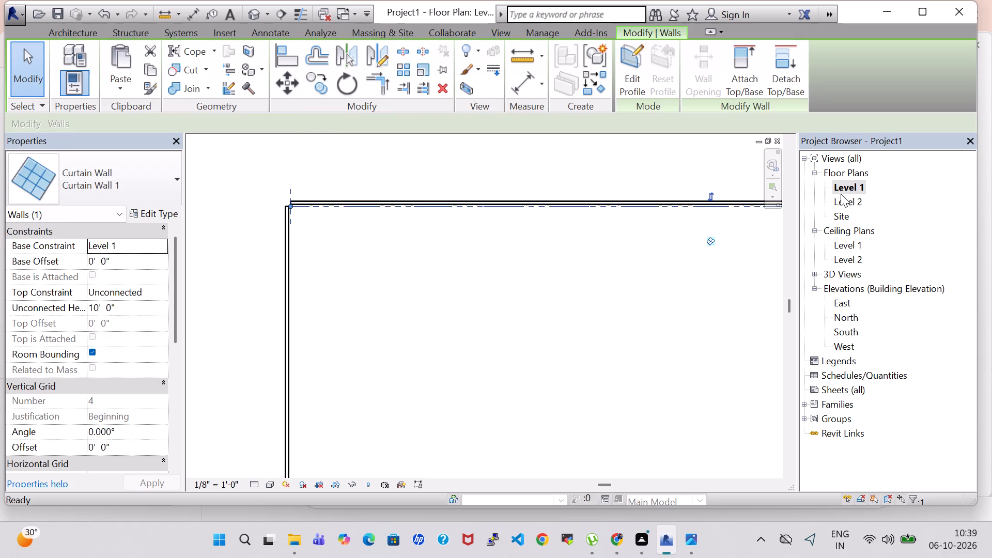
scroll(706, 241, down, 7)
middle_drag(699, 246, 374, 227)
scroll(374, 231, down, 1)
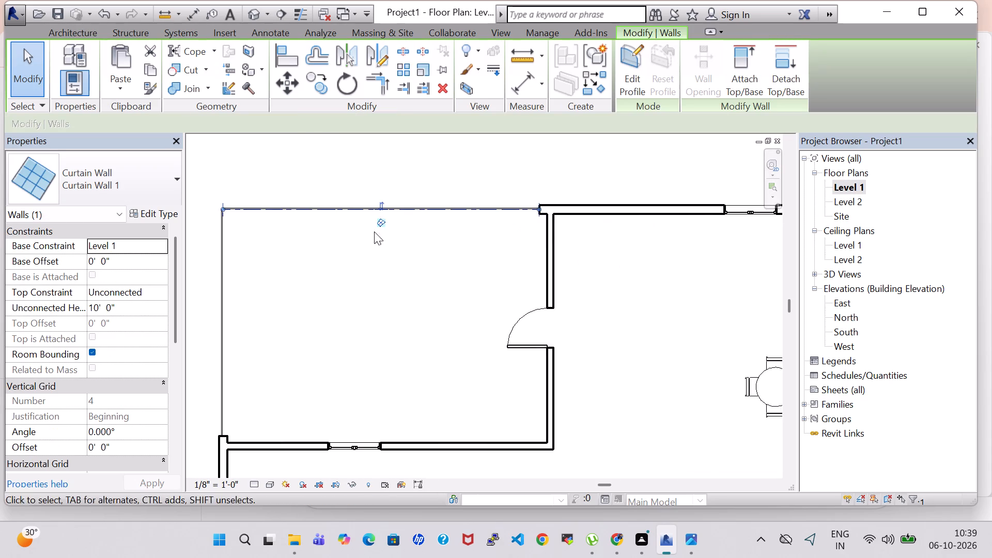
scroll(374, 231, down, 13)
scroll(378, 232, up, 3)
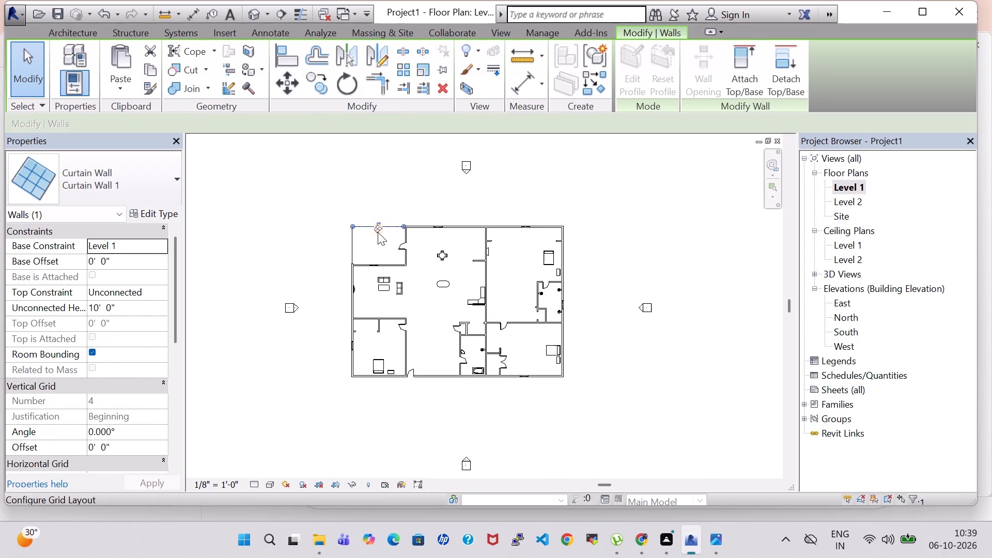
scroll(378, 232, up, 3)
Nudge the round dining table with chairs slightly north, closer to the window in the north wall.
click(512, 280)
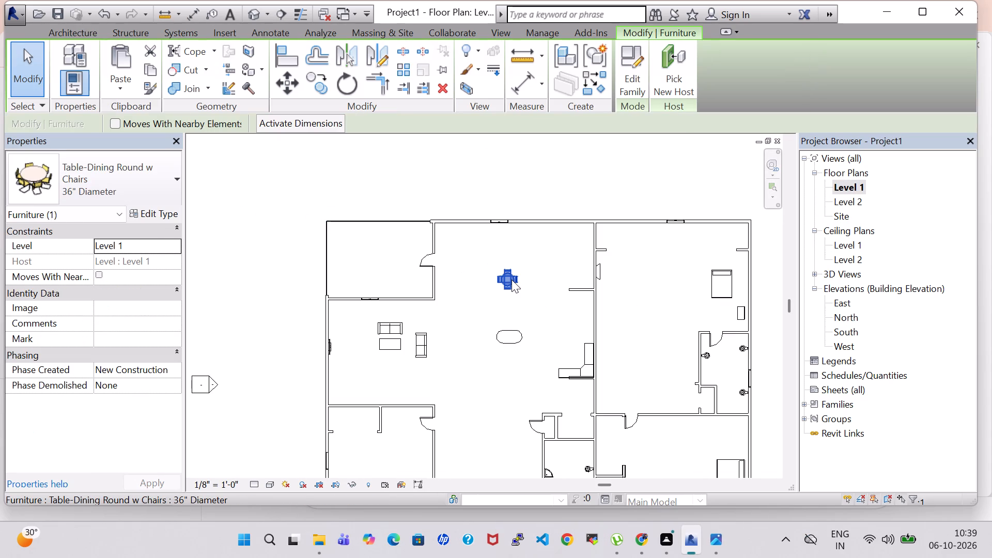
key(Up)
key(Up)
key(Down)
key(Down)
key(Up)
key(Up)
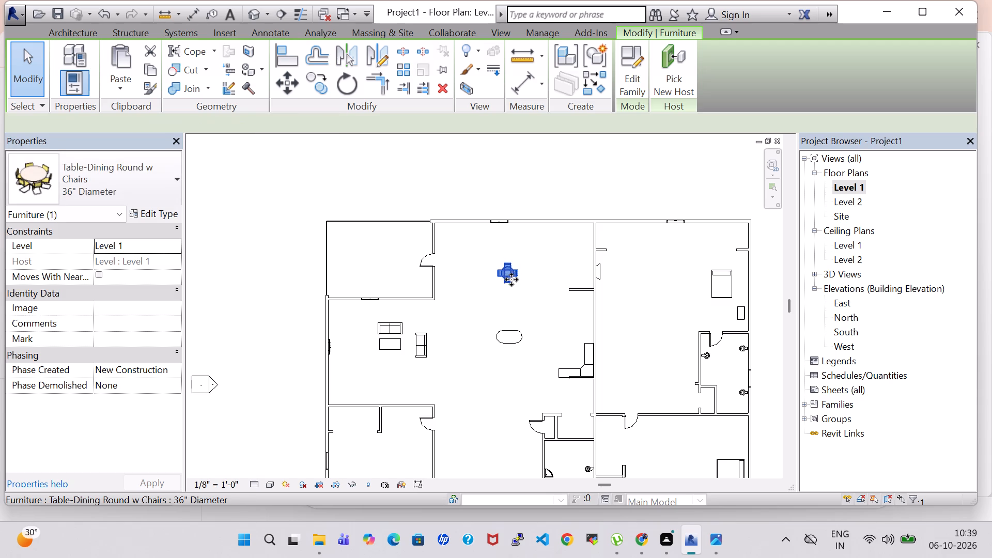
key(Down)
key(Up)
key(Up)
key(Down)
key(Down)
key(Up)
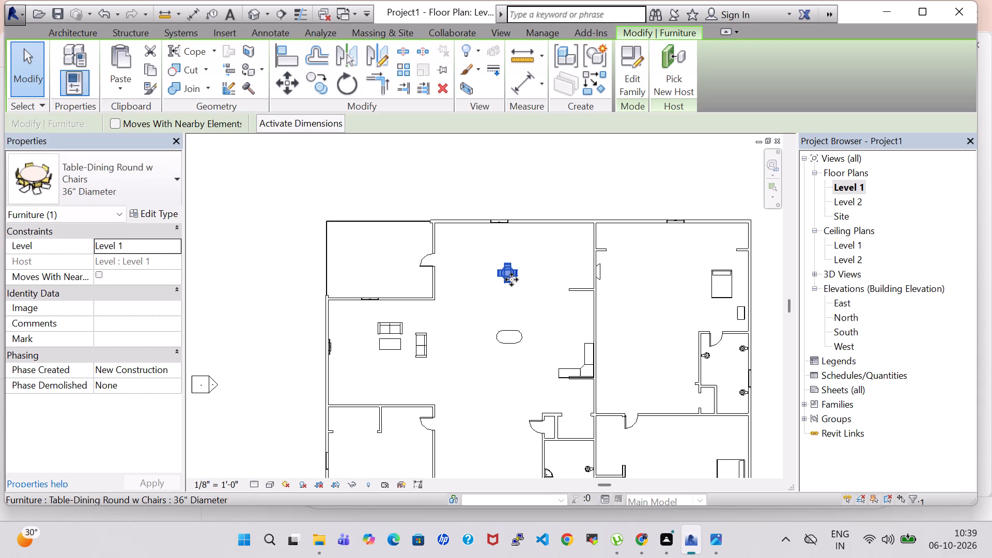
key(Up)
key(Up)
key(Down)
key(Up)
key(Down)
key(Up)
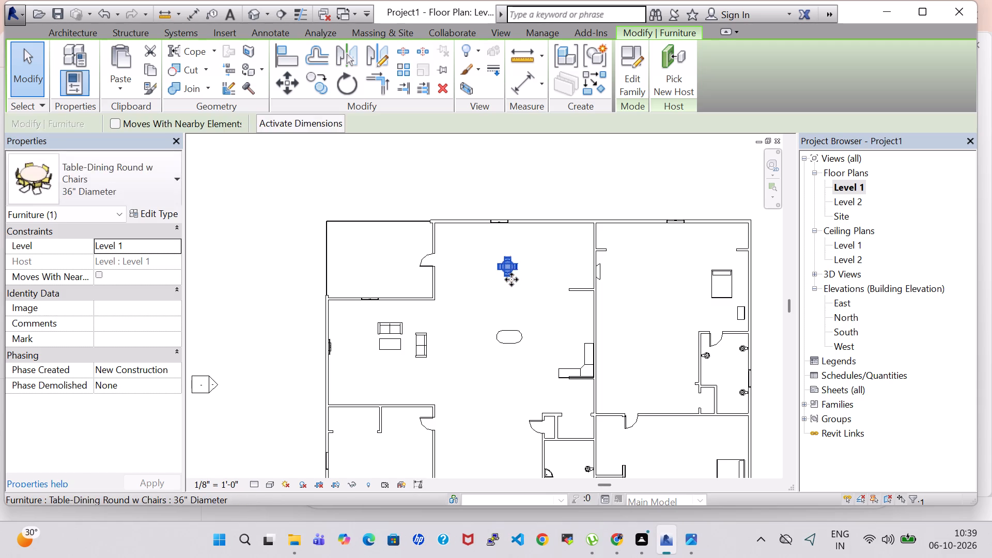
key(Up)
key(Up)
key(Down)
key(Up)
key(Down)
key(Up)
key(Up)
key(Down)
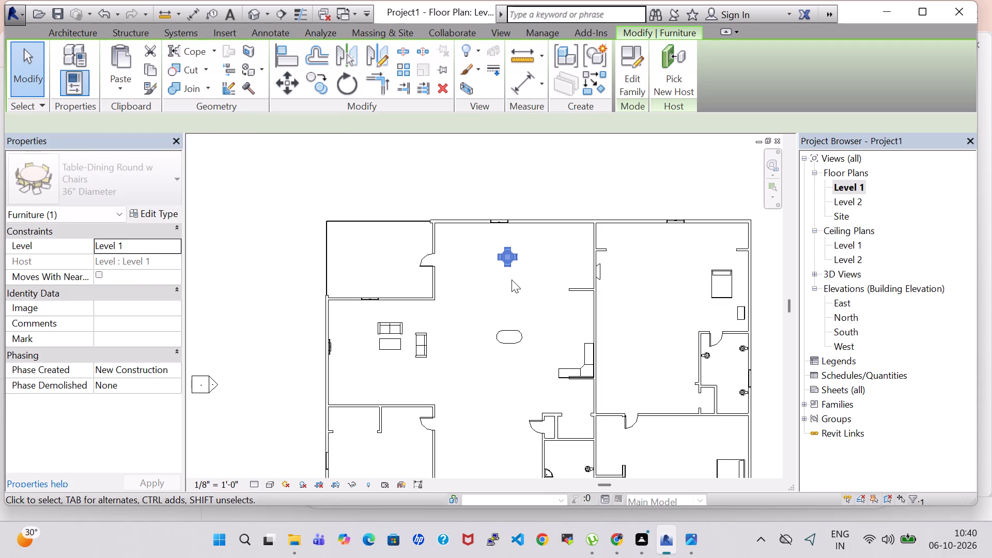
key(Down)
key(Up)
key(Down)
key(Up)
key(Down)
key(Up)
key(Down)
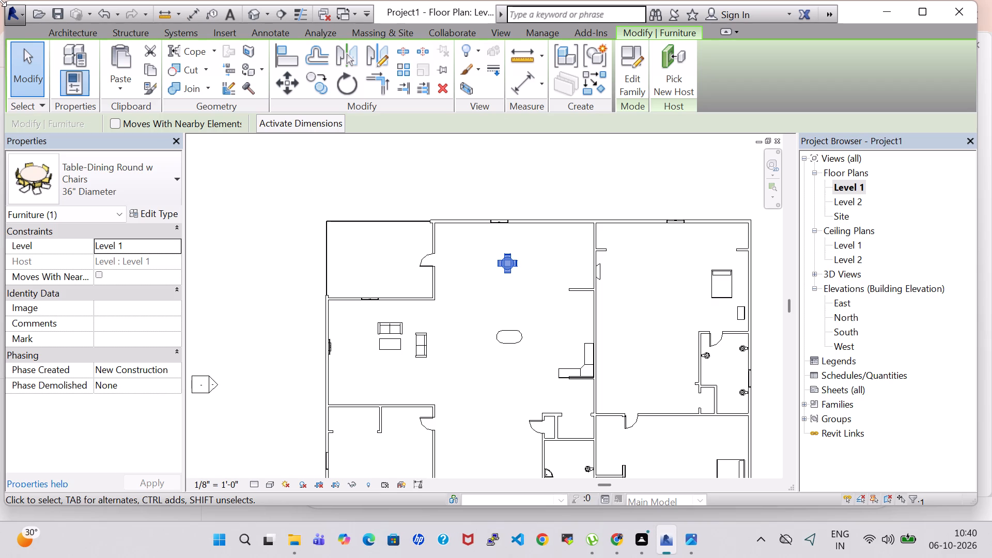
click(283, 230)
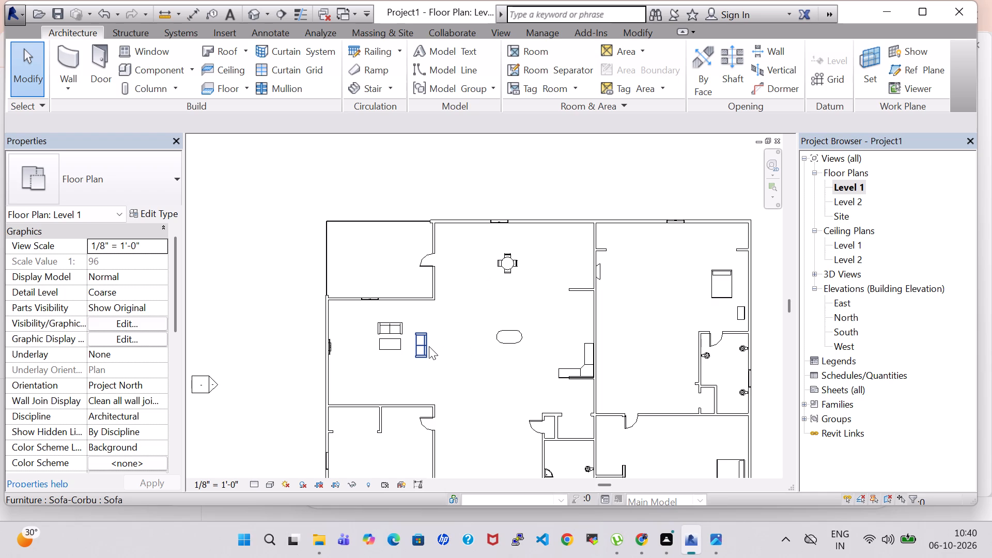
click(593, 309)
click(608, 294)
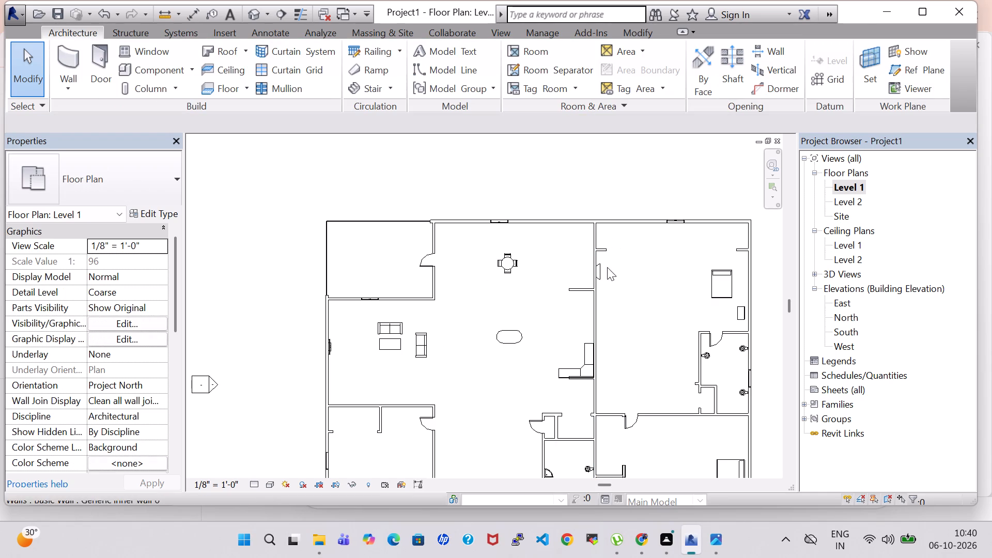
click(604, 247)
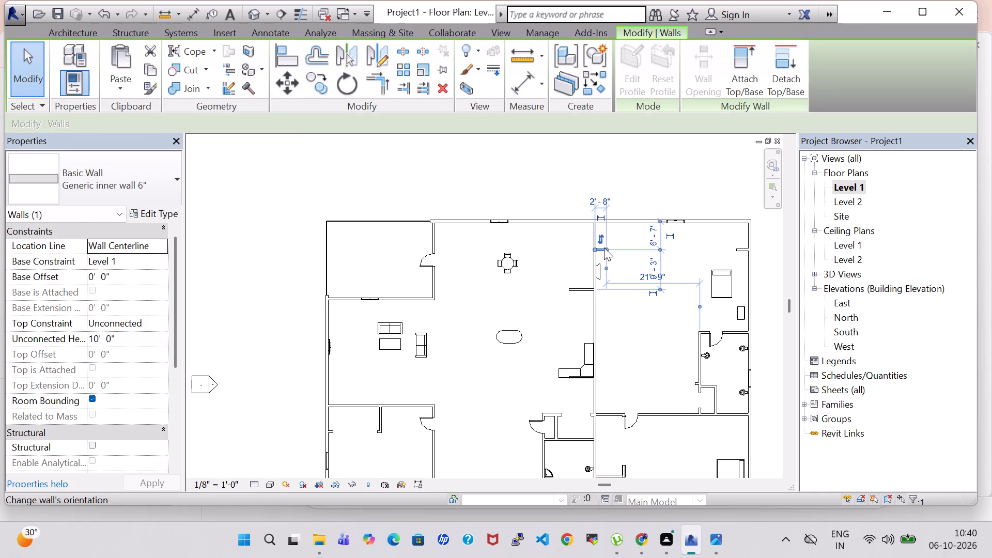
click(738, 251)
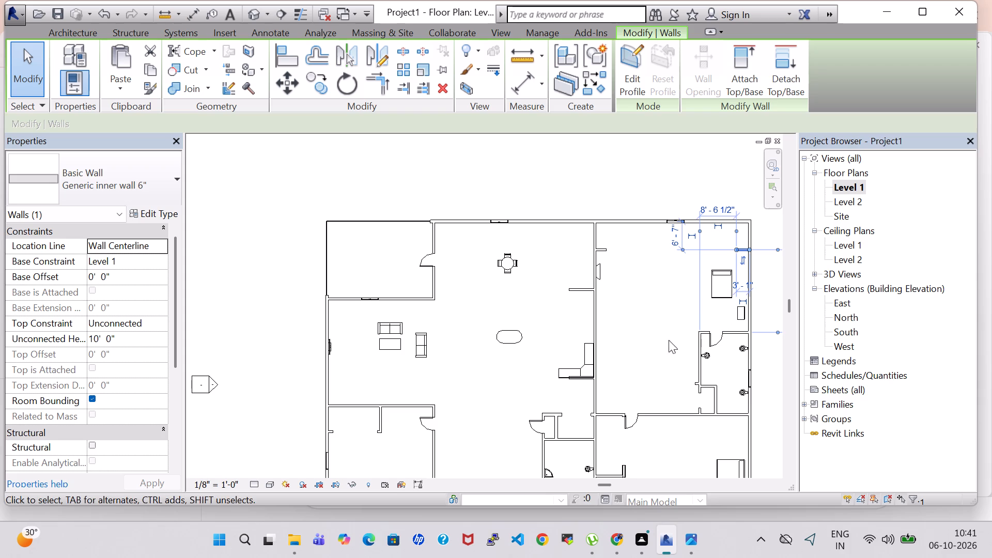
Rotate the northeast bedroom's double bed so its headboard faces east, and nudge it to about 1'-2" from the east wall, 10' from the bathroom wall.
click(718, 292)
key(space)
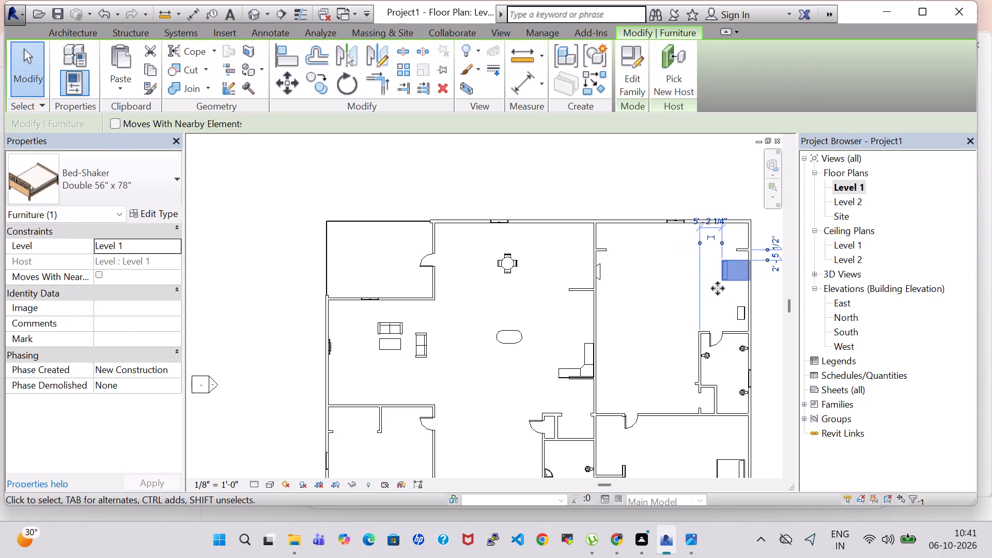
key(space)
key(space)
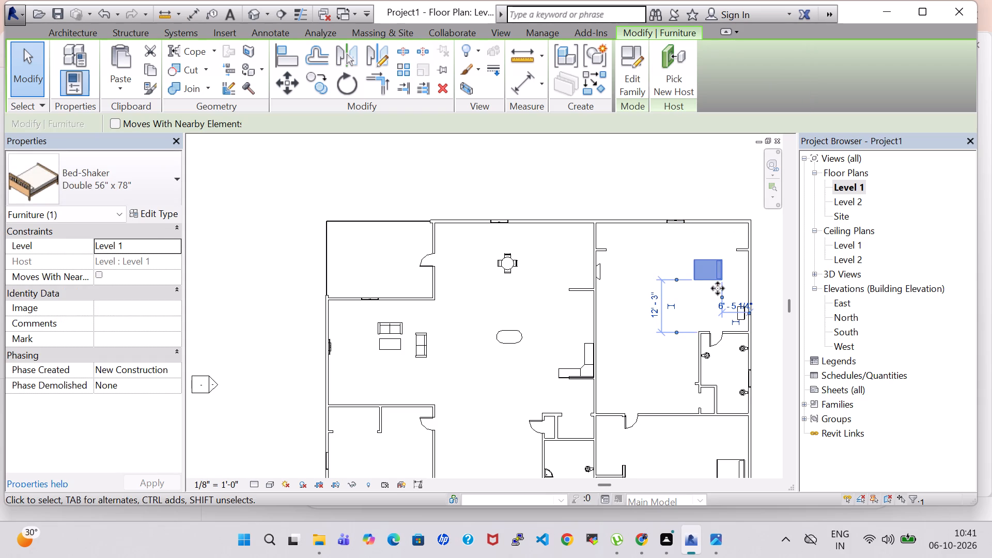
key(Right)
key(Right)
key(Right)
key(Right)
key(Down)
key(Down)
key(Down)
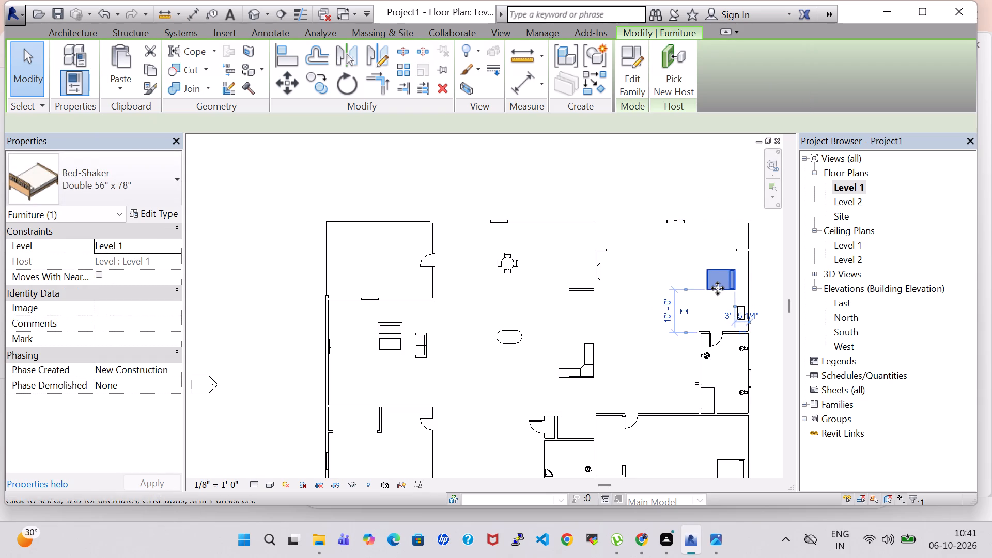
key(Right)
key(Right)
key(Right)
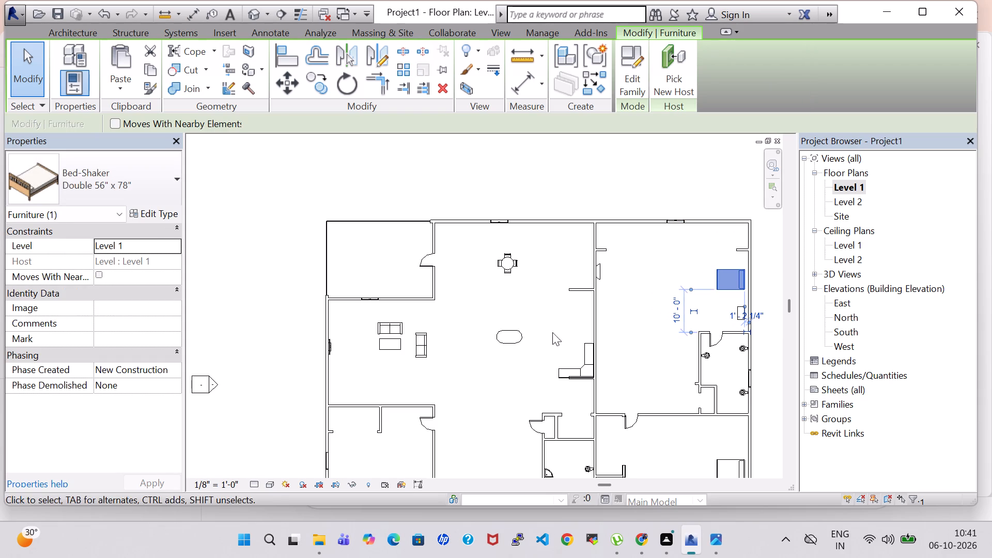
scroll(525, 364, down, 2)
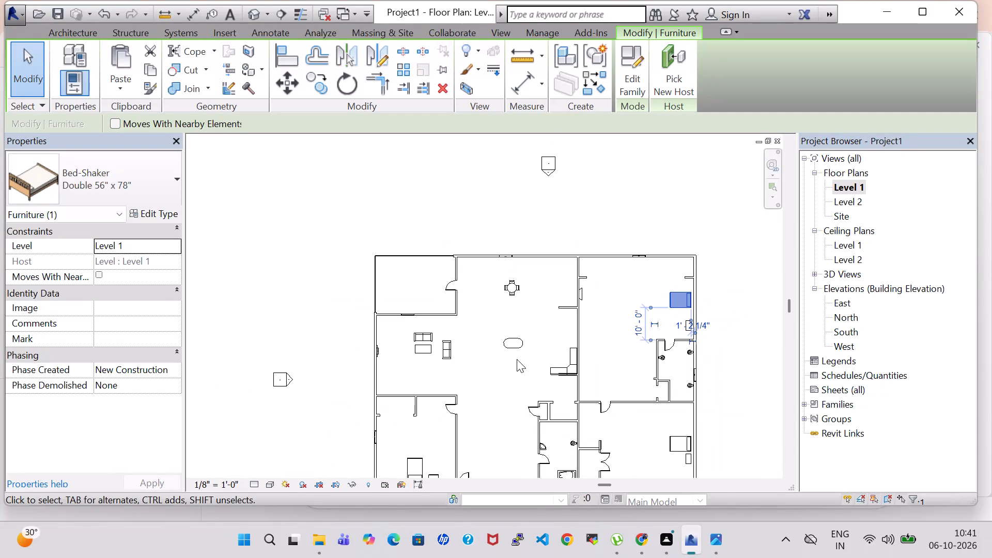
middle_drag(443, 376, 487, 299)
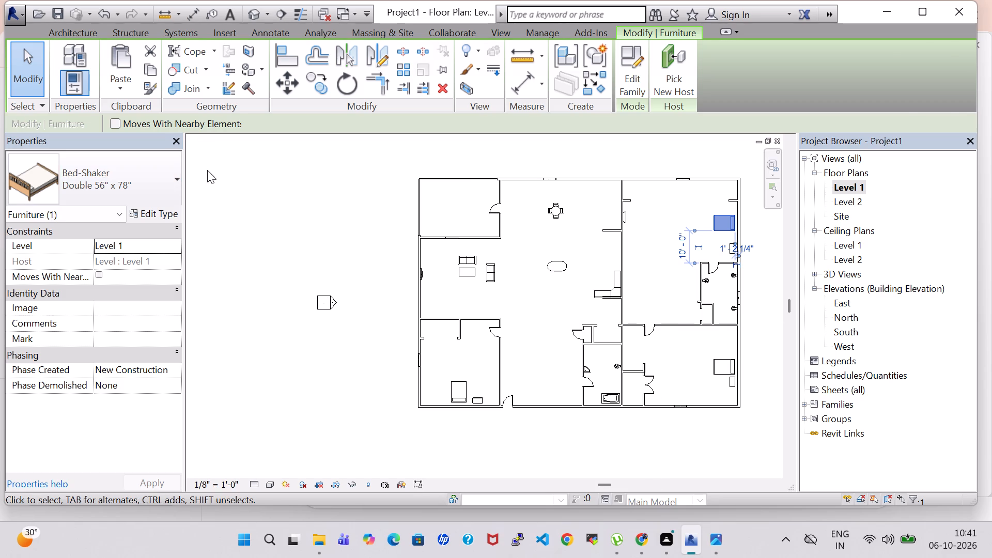
click(259, 203)
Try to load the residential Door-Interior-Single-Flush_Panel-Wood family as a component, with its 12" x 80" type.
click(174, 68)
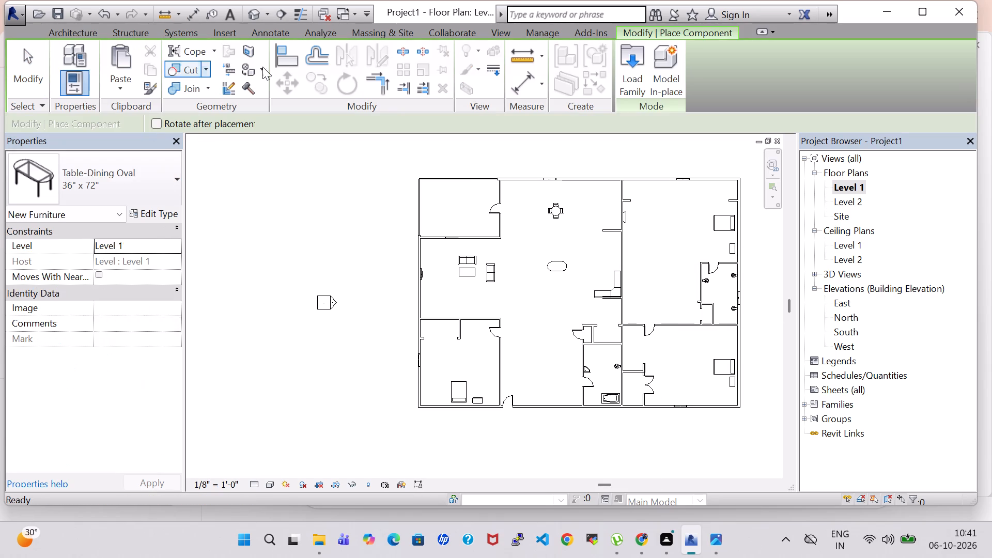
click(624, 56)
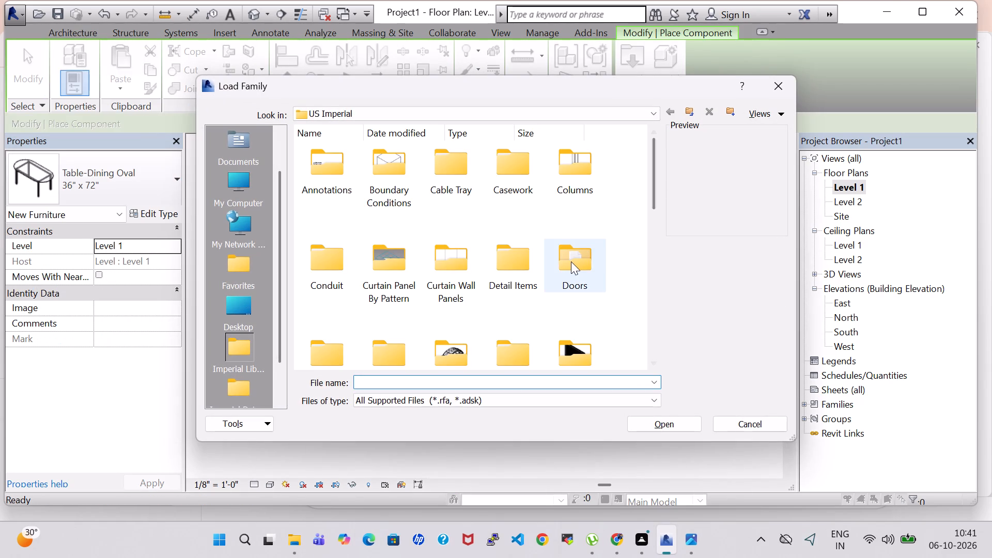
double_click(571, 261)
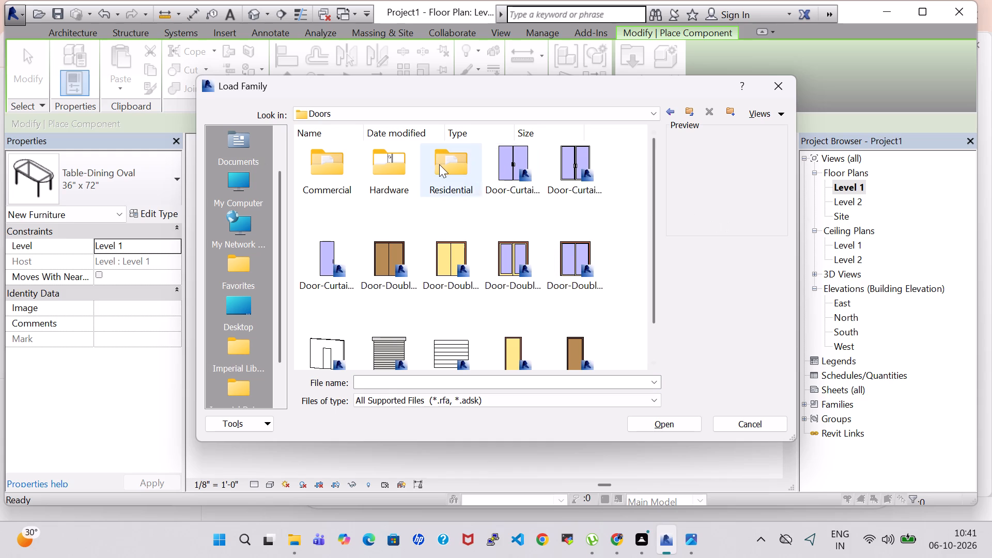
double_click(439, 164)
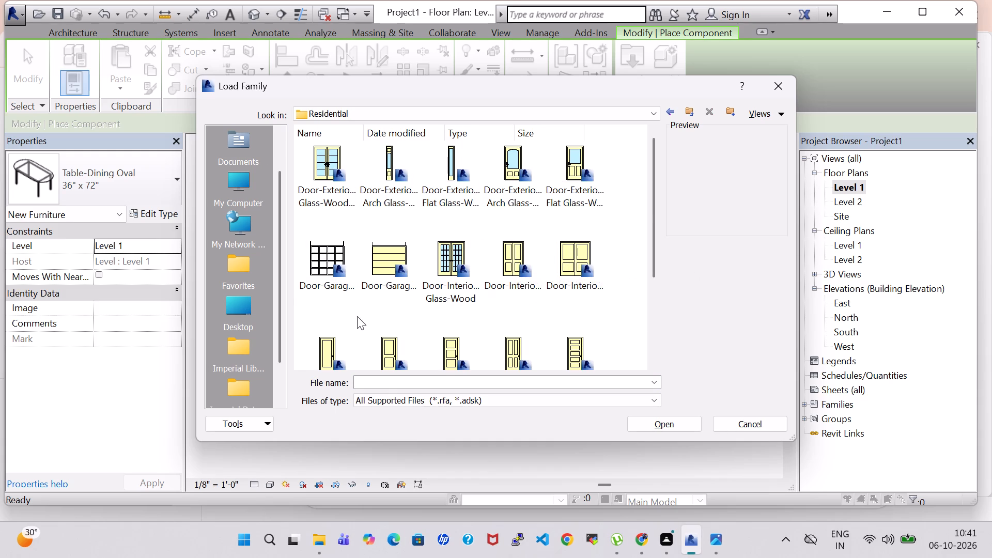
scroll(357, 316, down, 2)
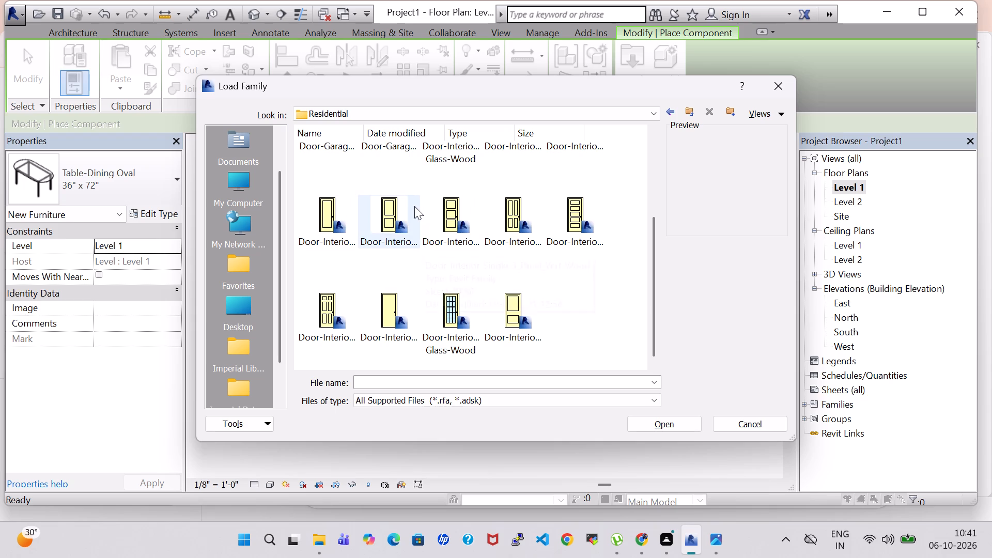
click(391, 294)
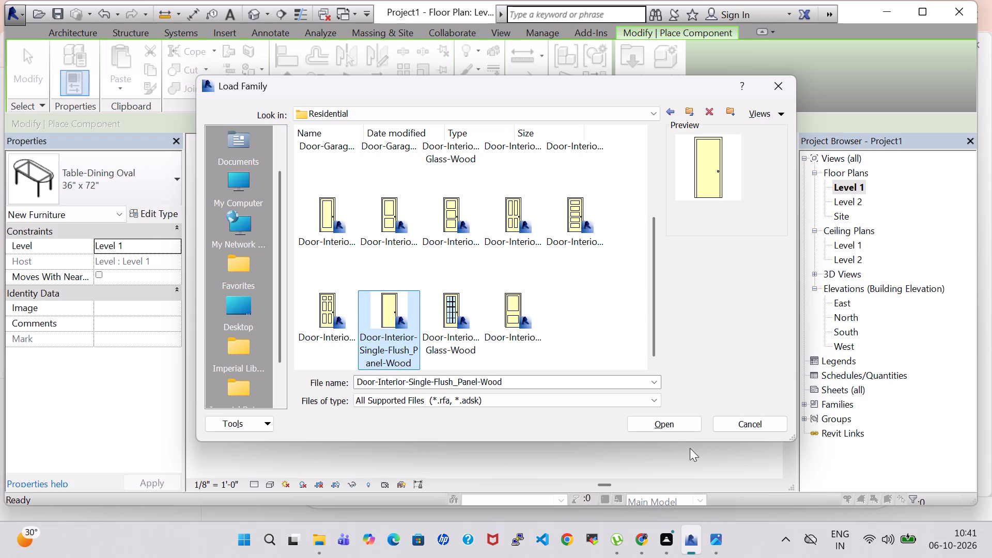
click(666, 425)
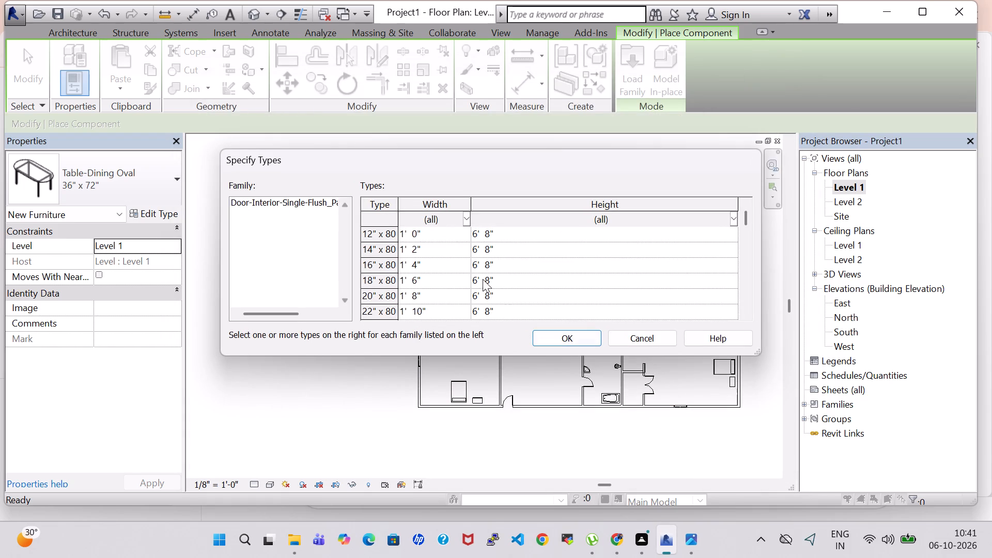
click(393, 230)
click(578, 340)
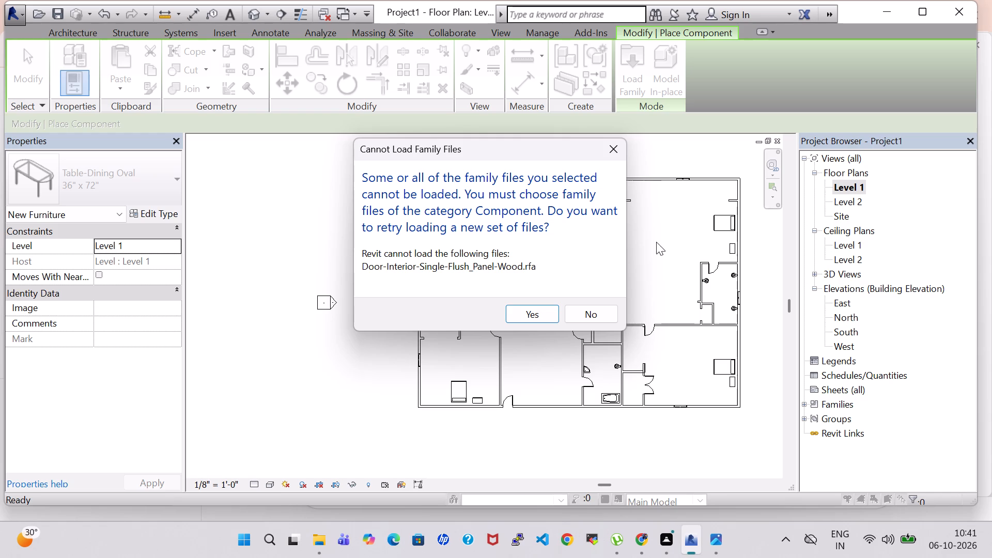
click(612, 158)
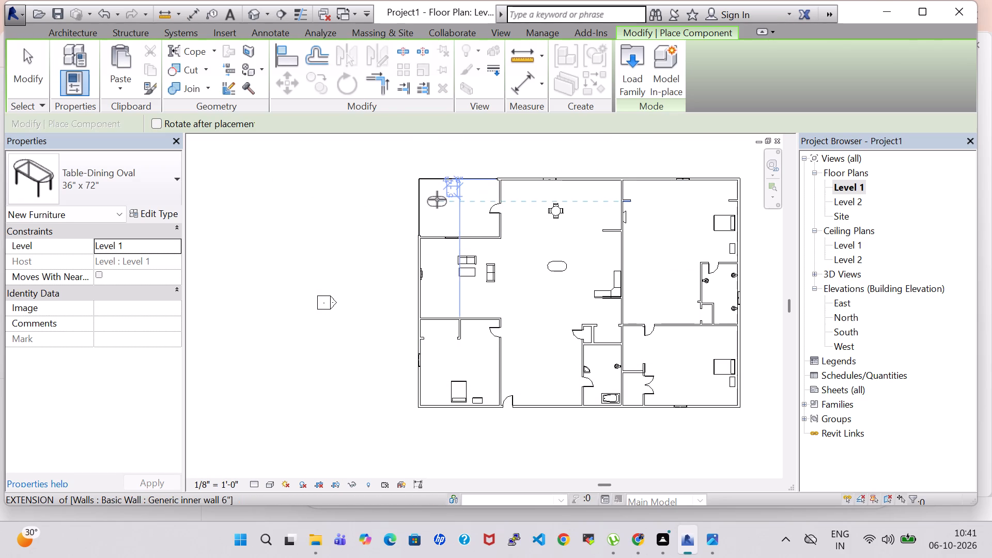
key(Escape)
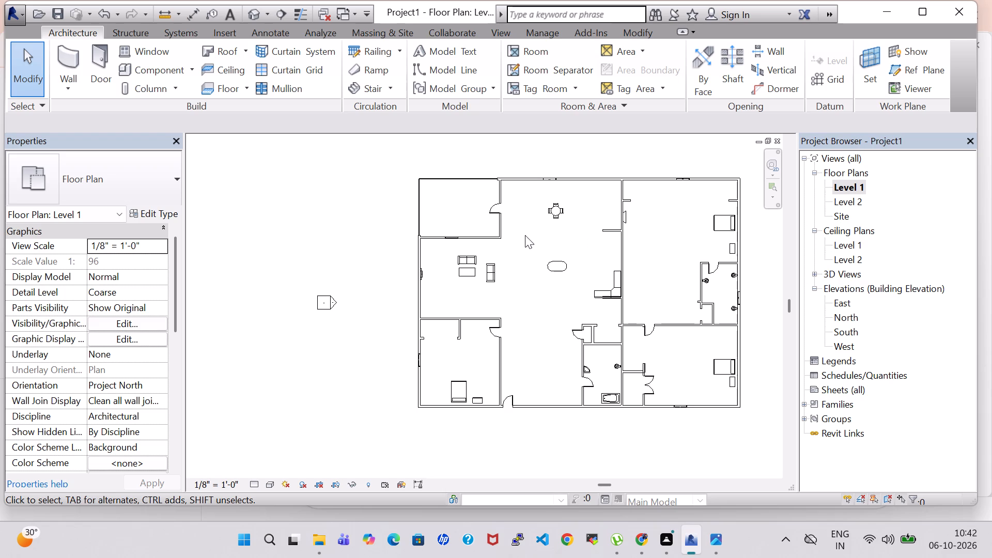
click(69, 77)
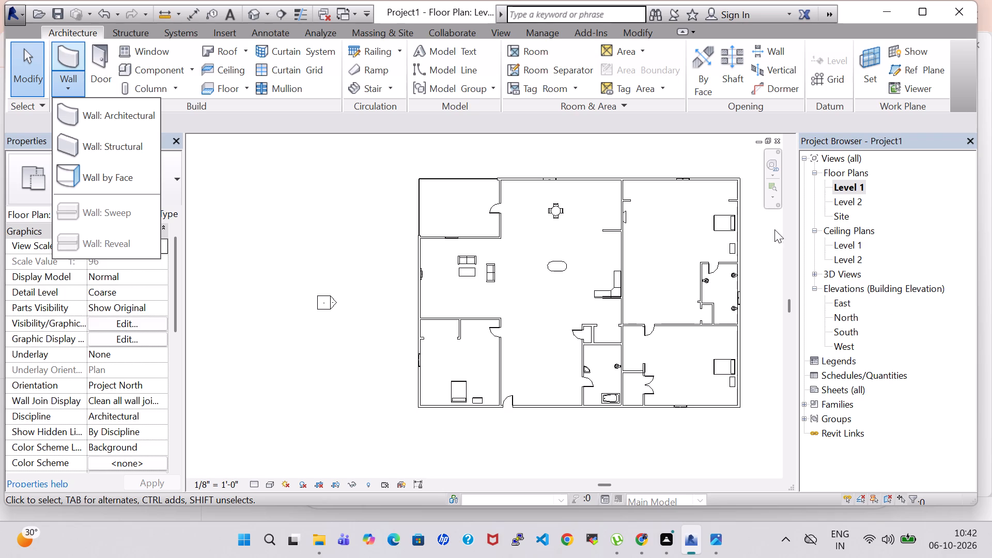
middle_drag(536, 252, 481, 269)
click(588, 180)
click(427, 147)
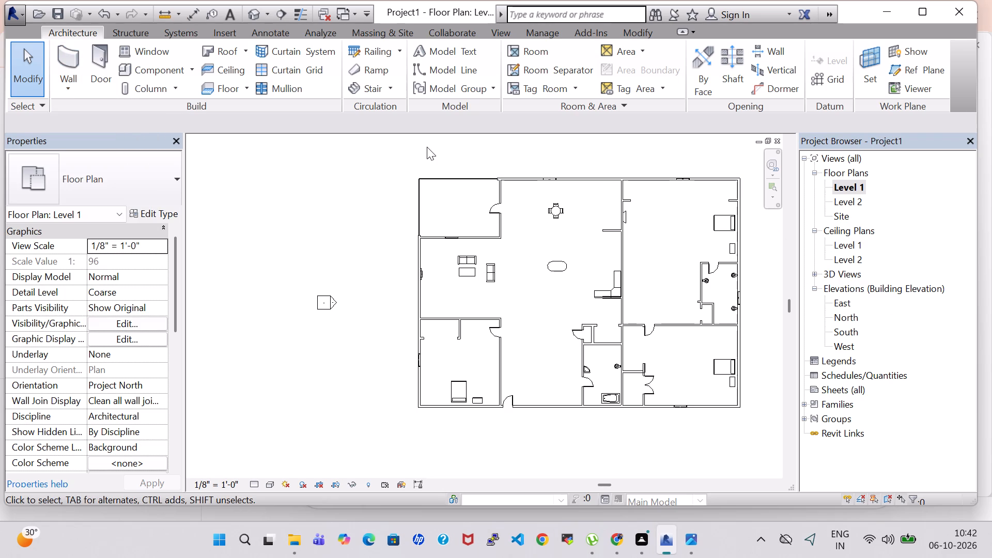
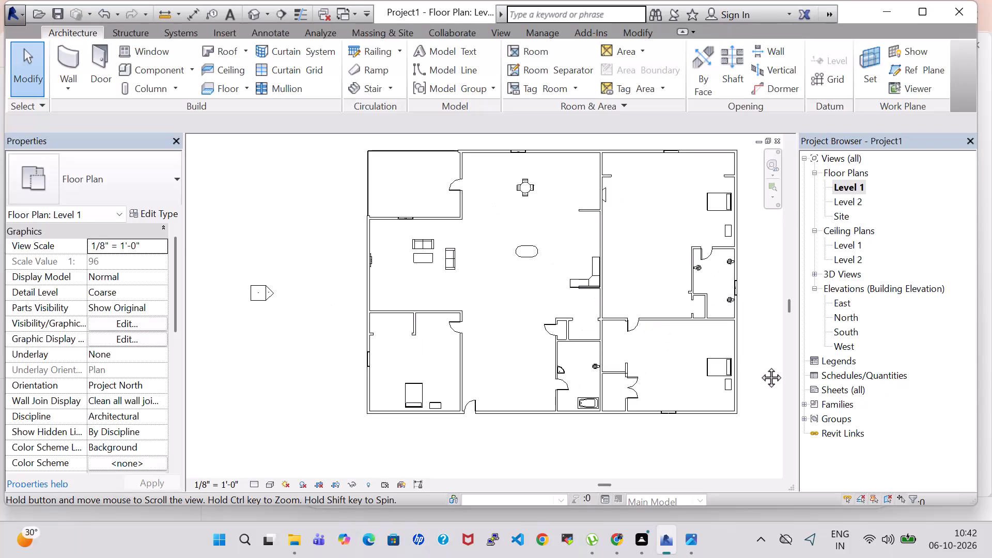
Nudge the oval dining table slightly north and rotate it to run north-south, about 6'-6" south of the short partition's line.
scroll(691, 384, up, 2)
scroll(691, 384, down, 1)
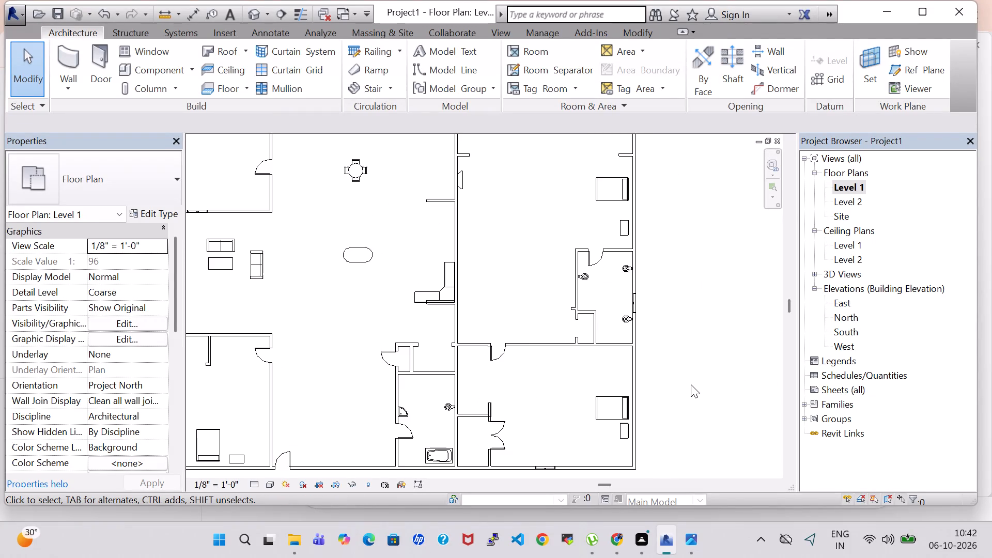
click(555, 349)
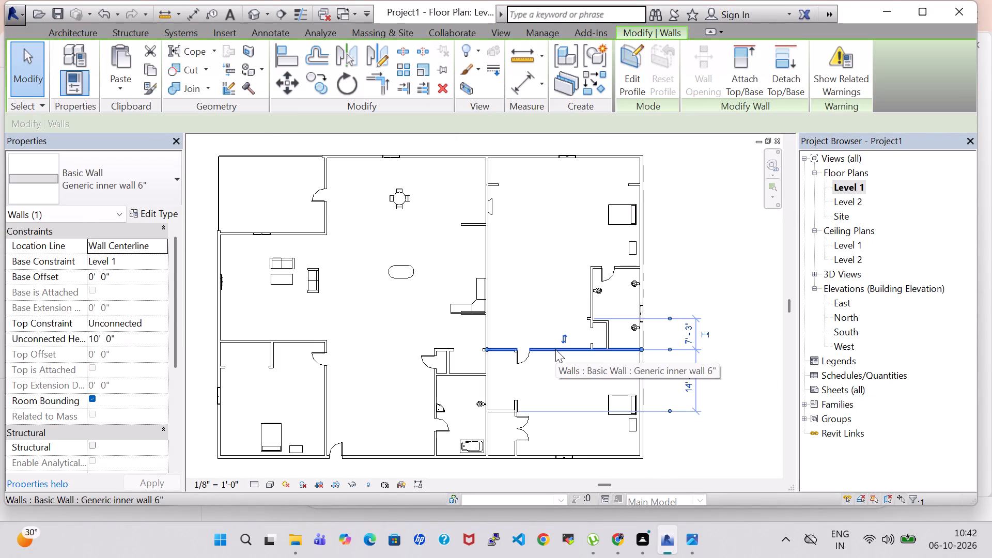
click(407, 268)
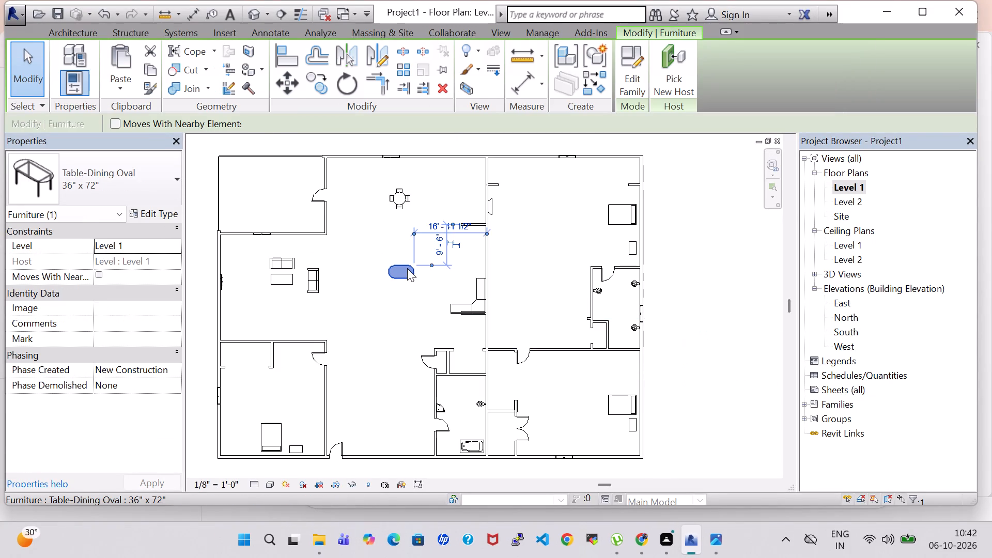
key(Up)
key(Down)
key(Down)
key(Down)
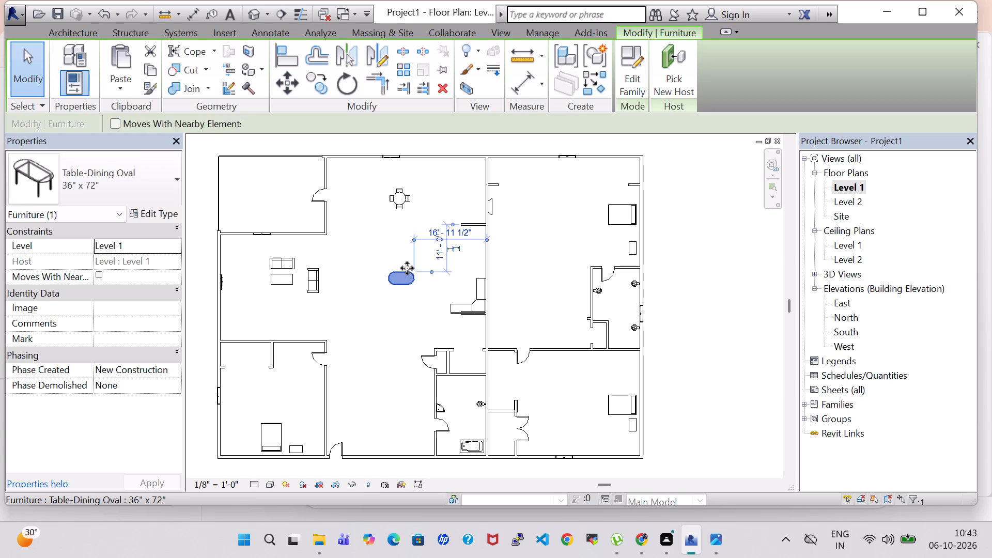
key(Up)
key(Up)
key(Down)
key(Down)
key(Up)
key(Up)
key(Down)
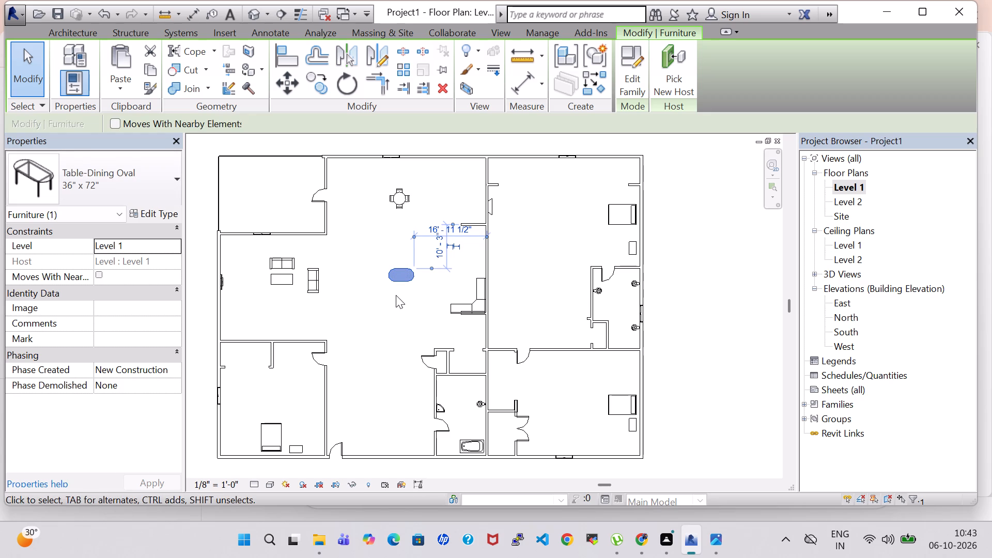
key(Up)
key(Up)
key(Up)
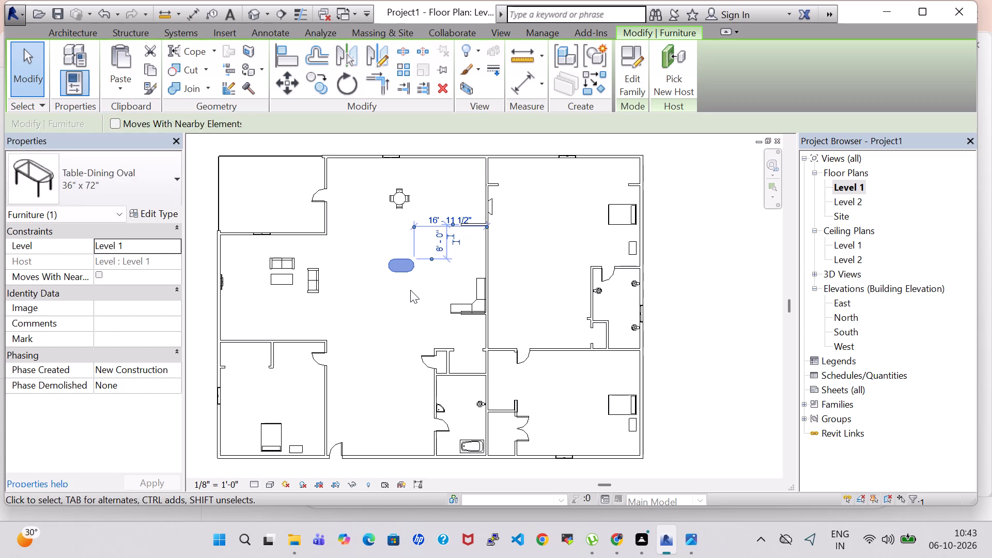
key(space)
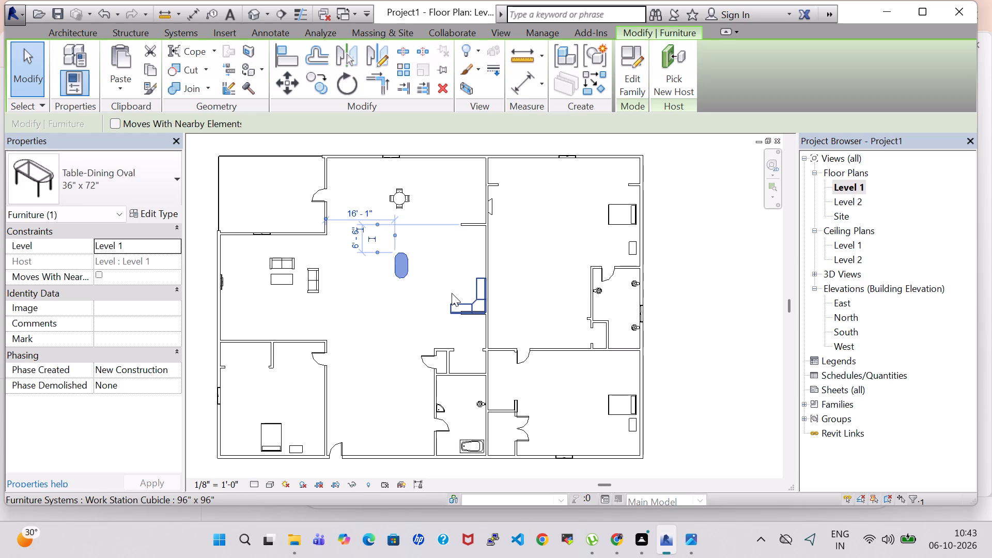
click(452, 293)
click(675, 265)
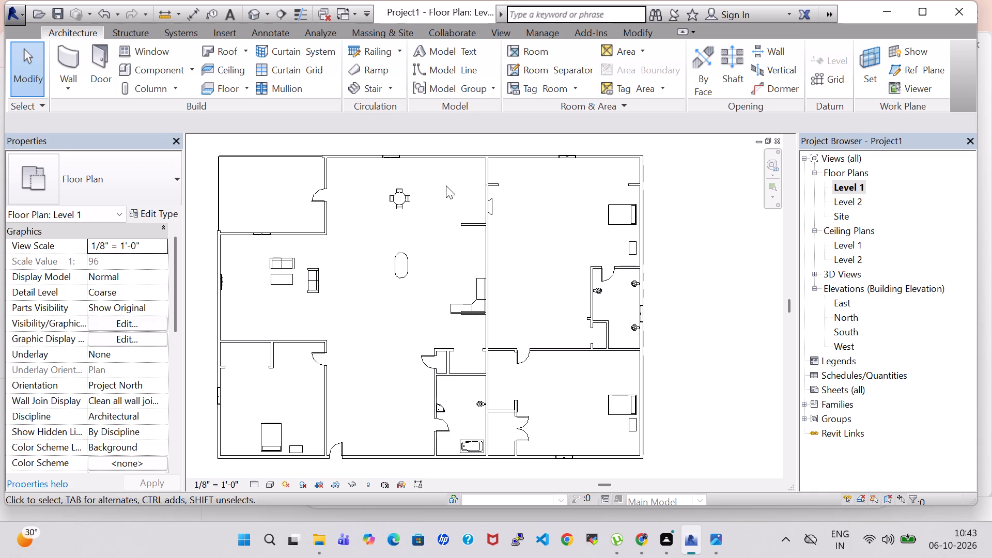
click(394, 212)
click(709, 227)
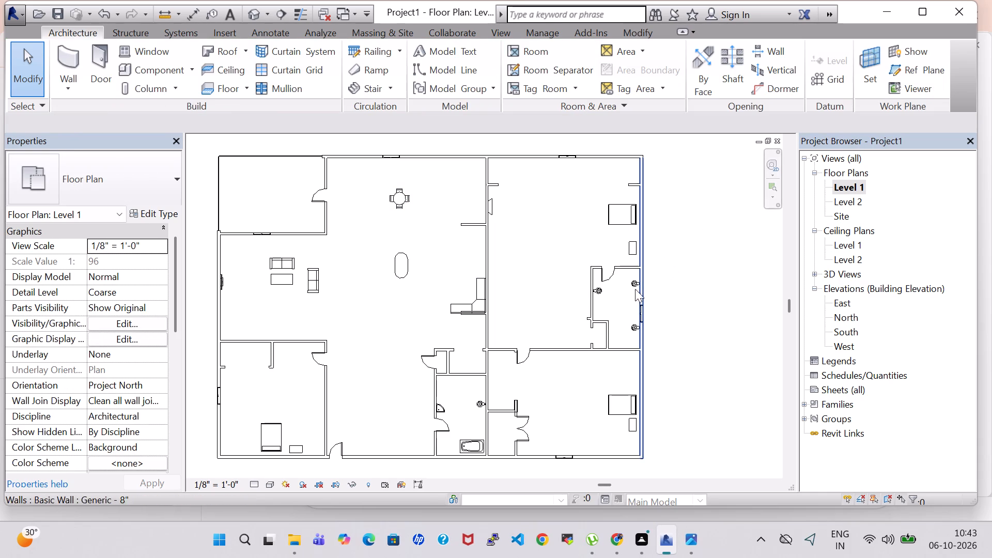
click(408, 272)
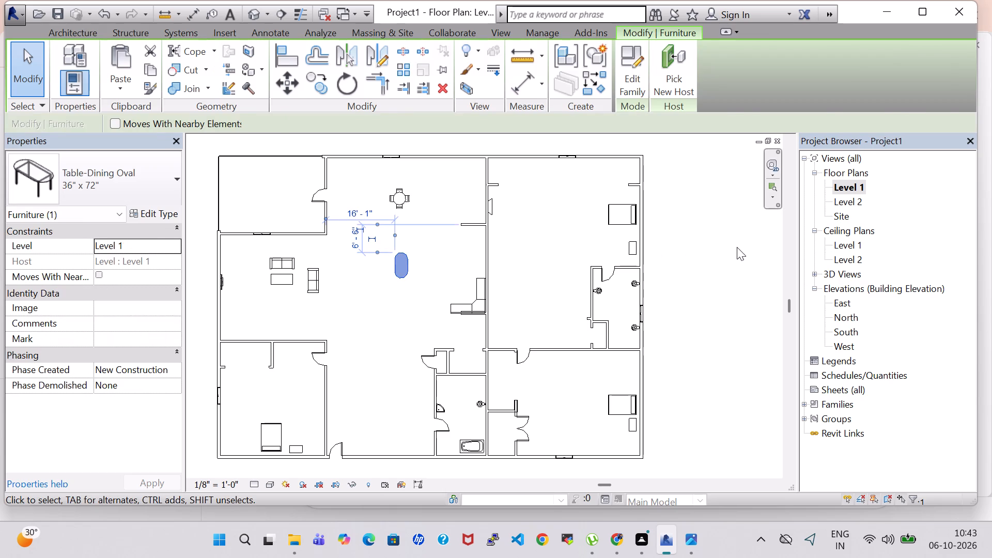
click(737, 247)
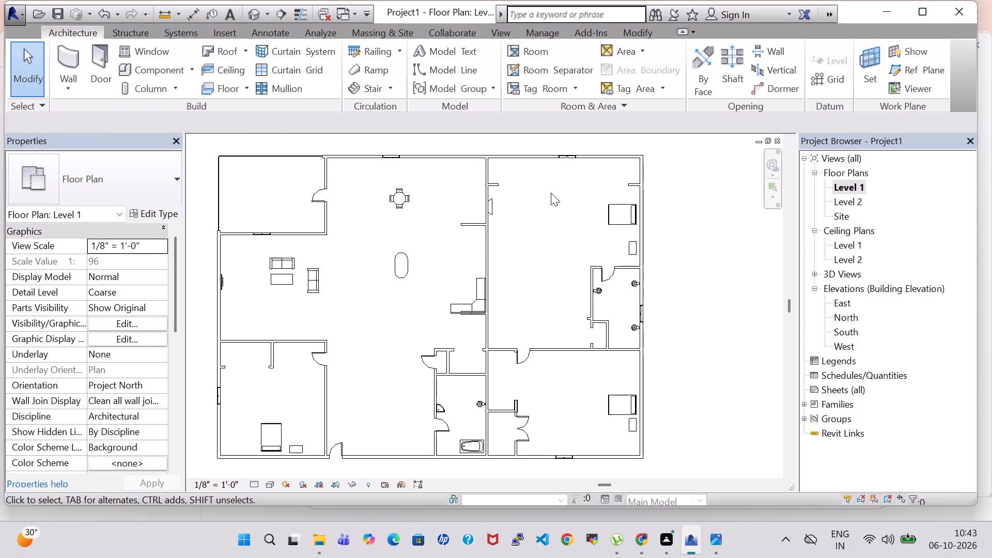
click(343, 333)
Nudge the living area's east sofa south to about 9'-11" from the southwest bedroom's north wall.
click(312, 288)
key(Up)
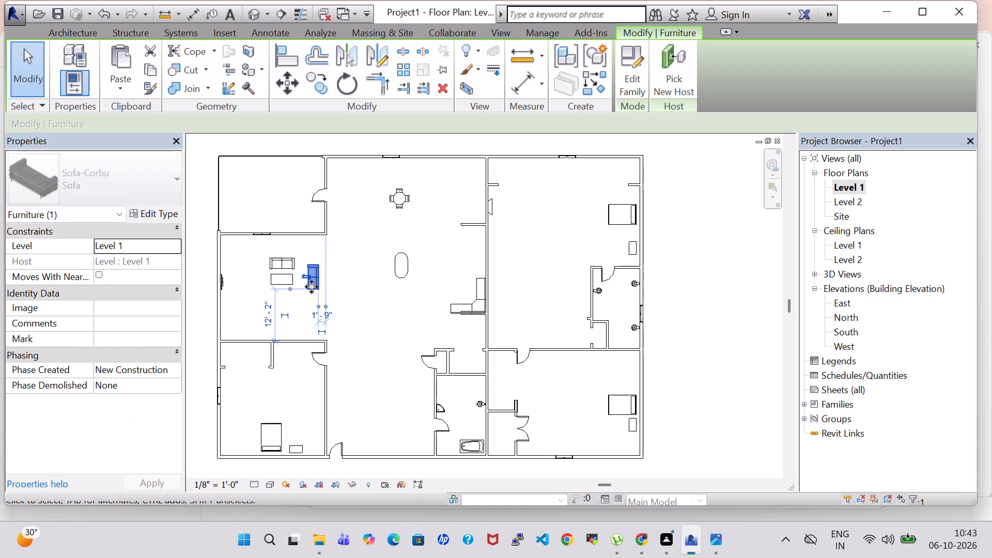
key(Down)
key(Up)
key(Down)
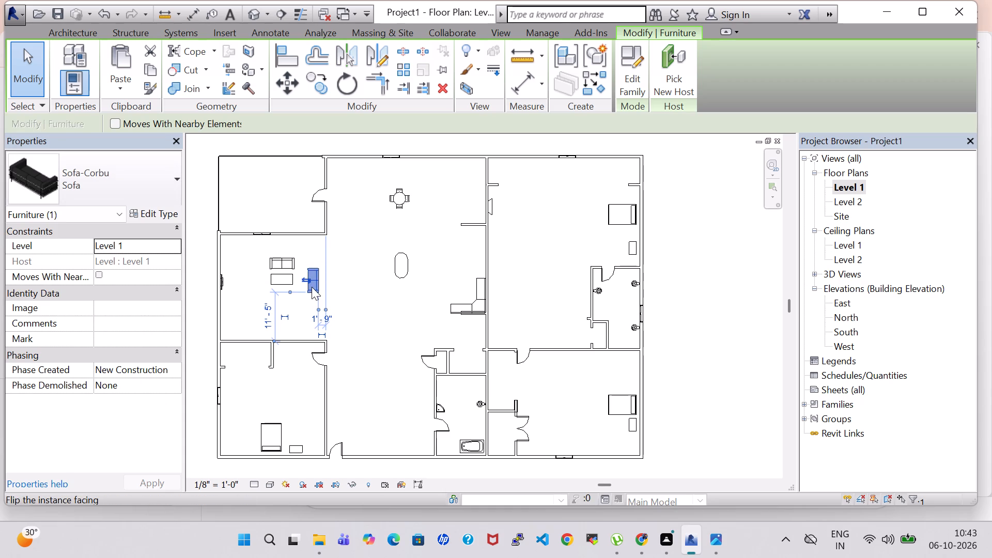
key(Down)
key(Down)
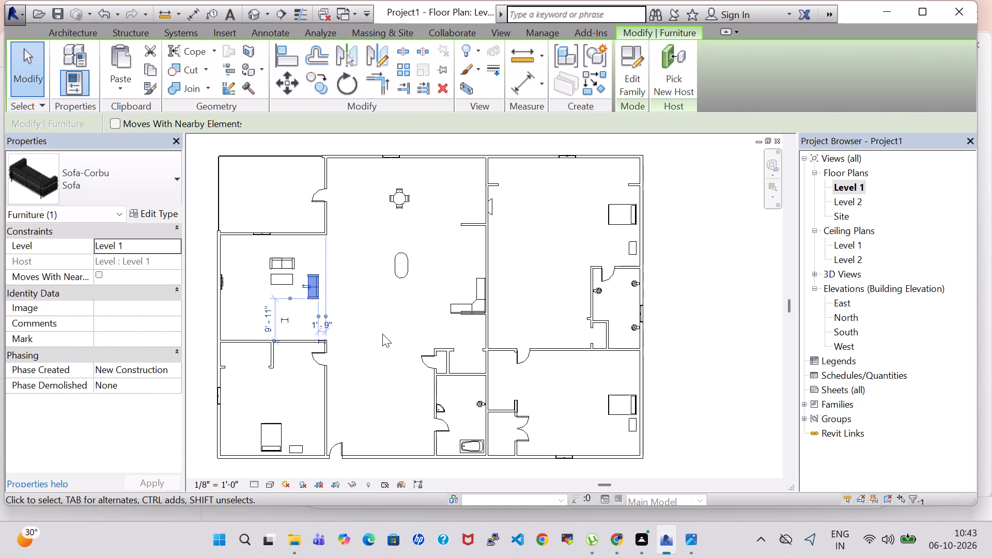
click(380, 334)
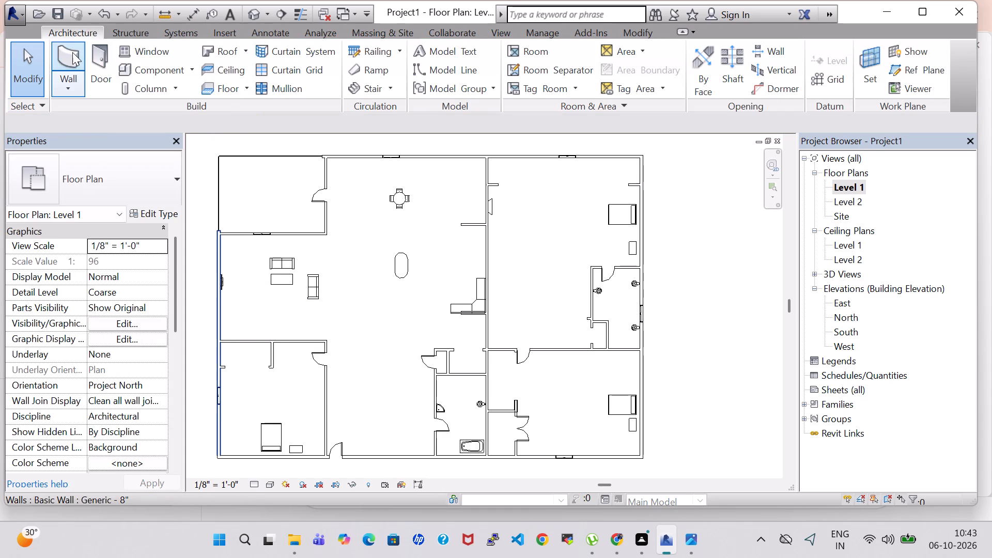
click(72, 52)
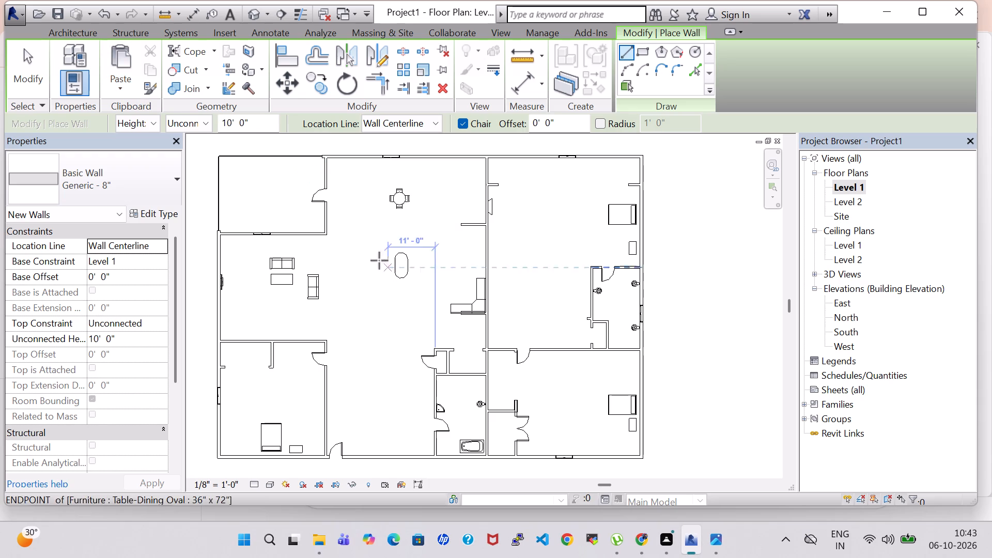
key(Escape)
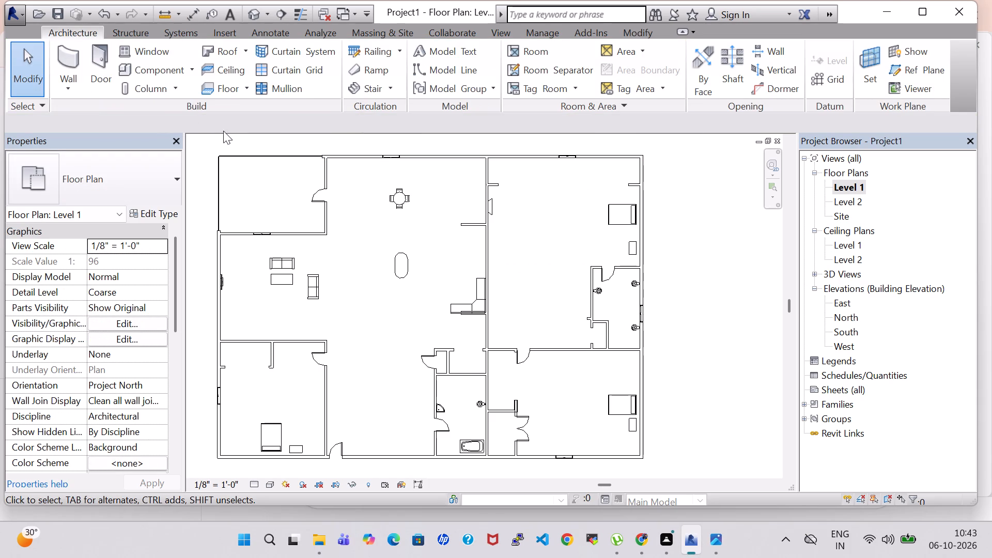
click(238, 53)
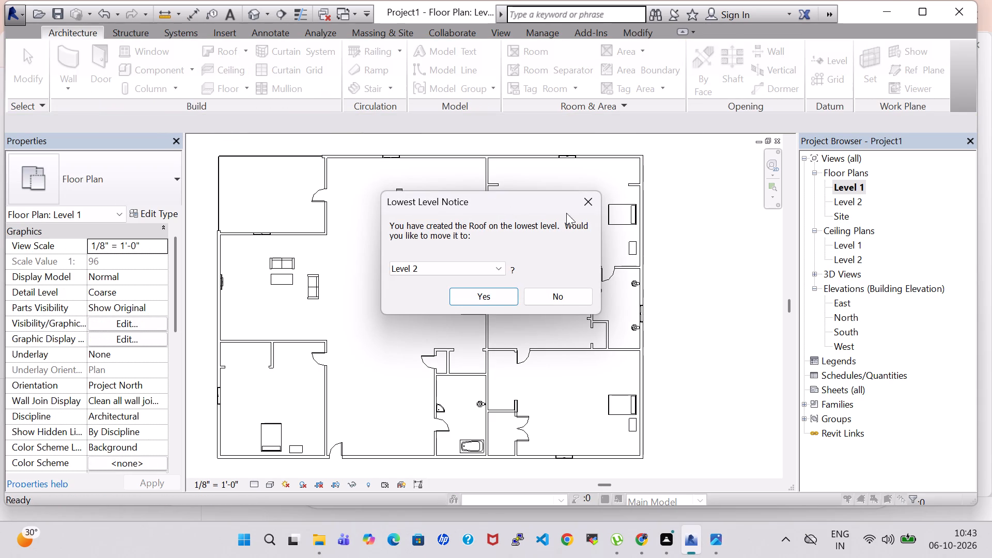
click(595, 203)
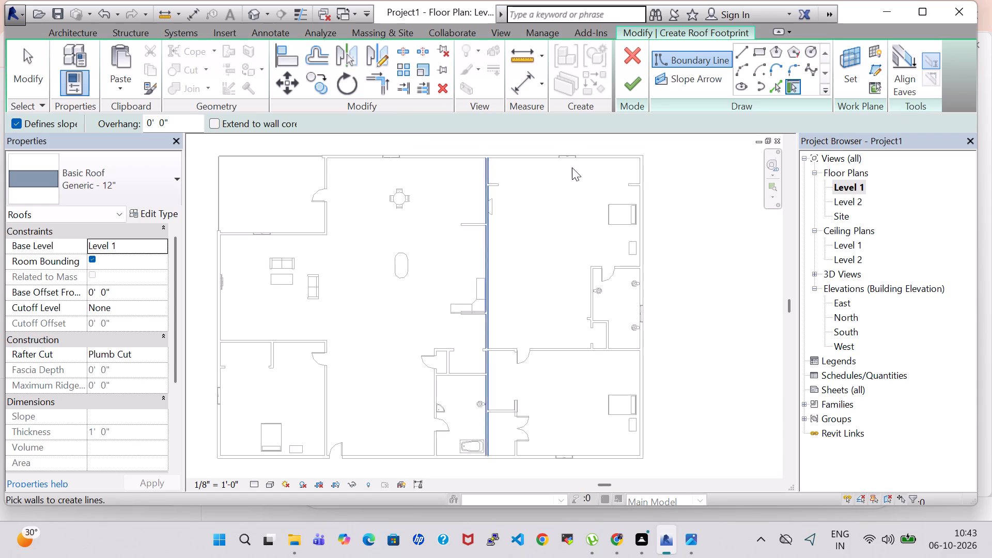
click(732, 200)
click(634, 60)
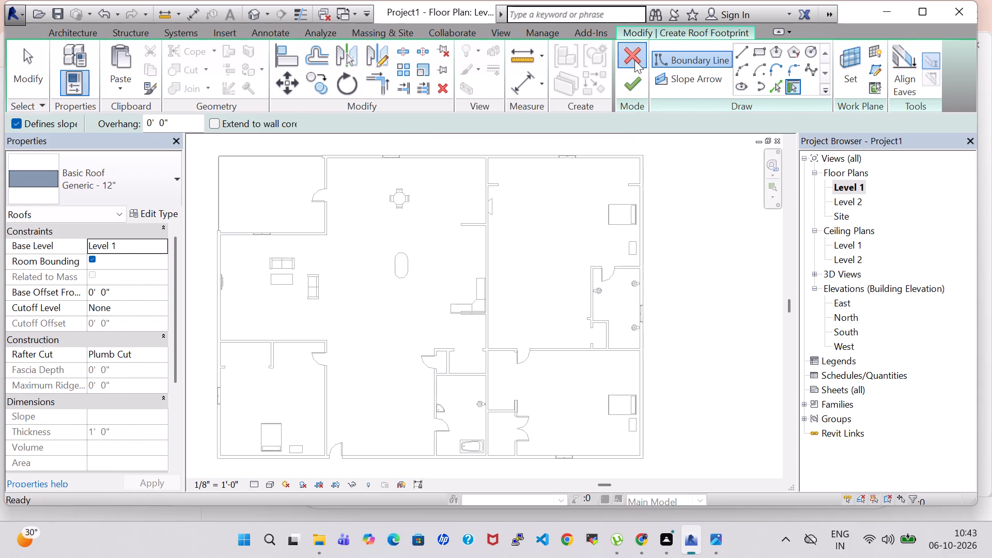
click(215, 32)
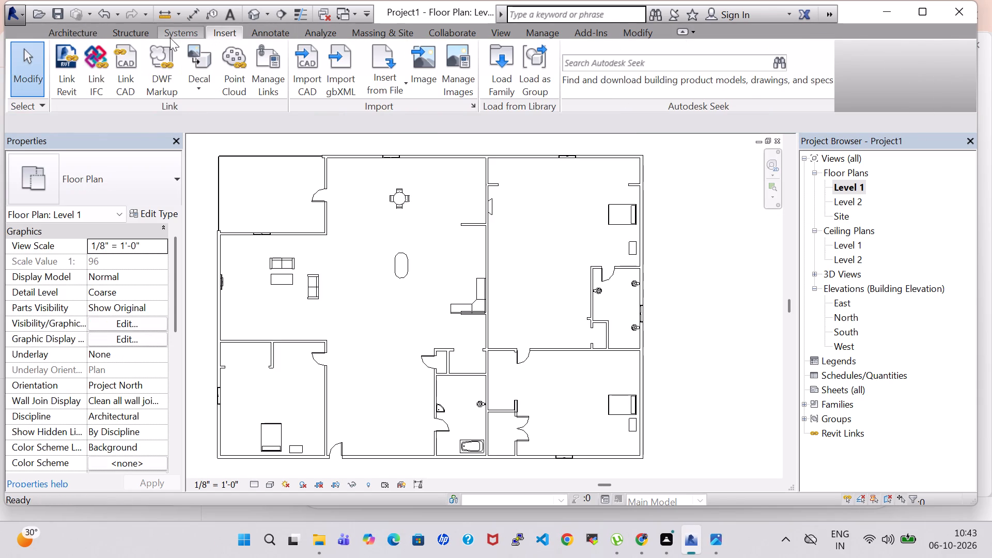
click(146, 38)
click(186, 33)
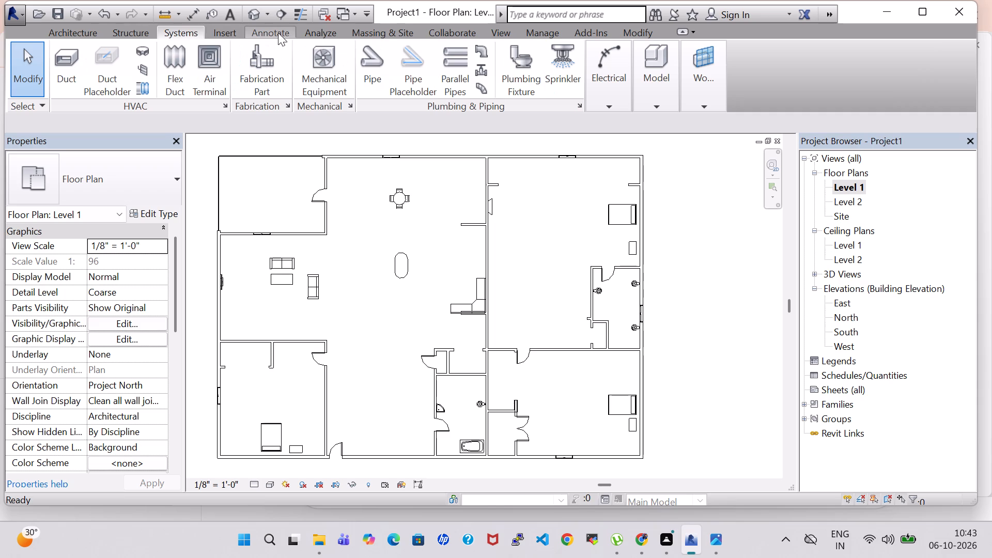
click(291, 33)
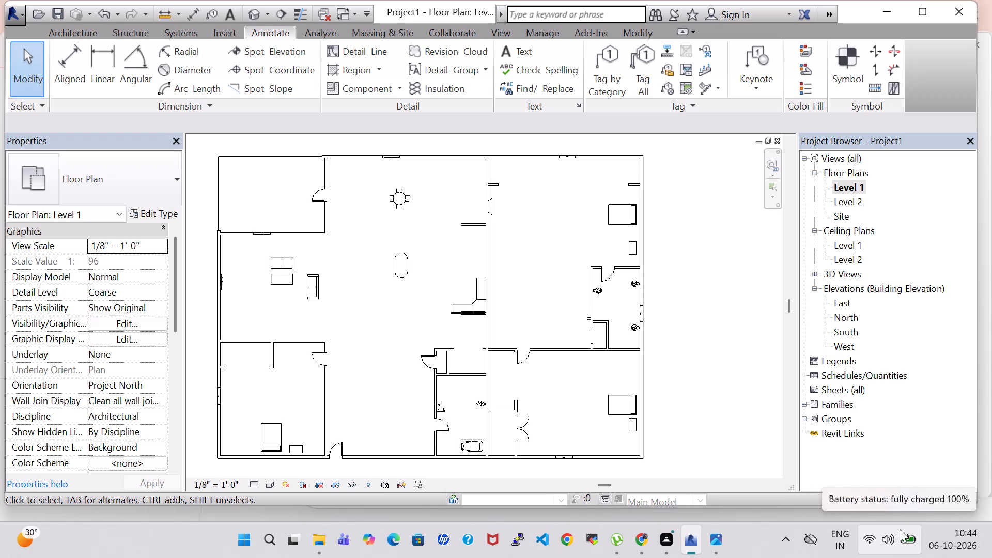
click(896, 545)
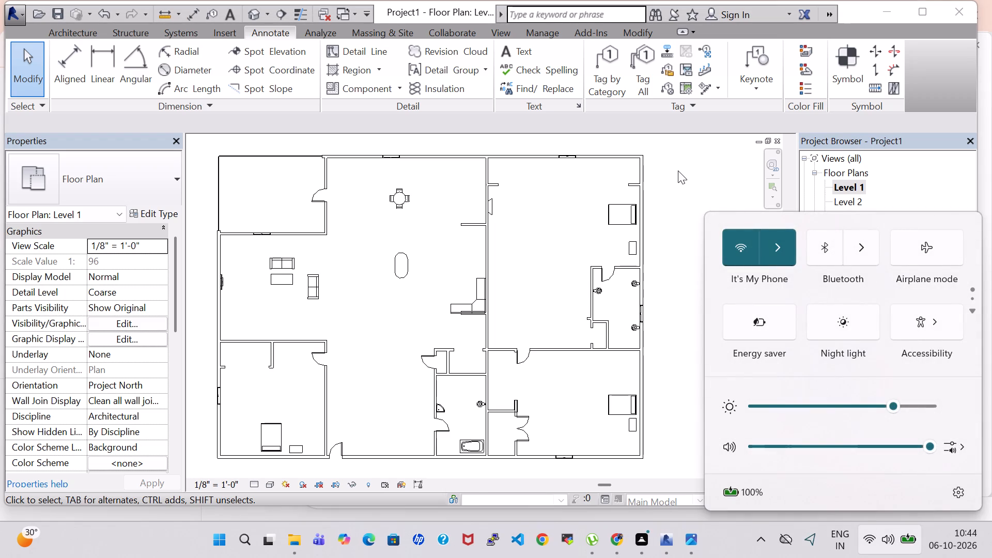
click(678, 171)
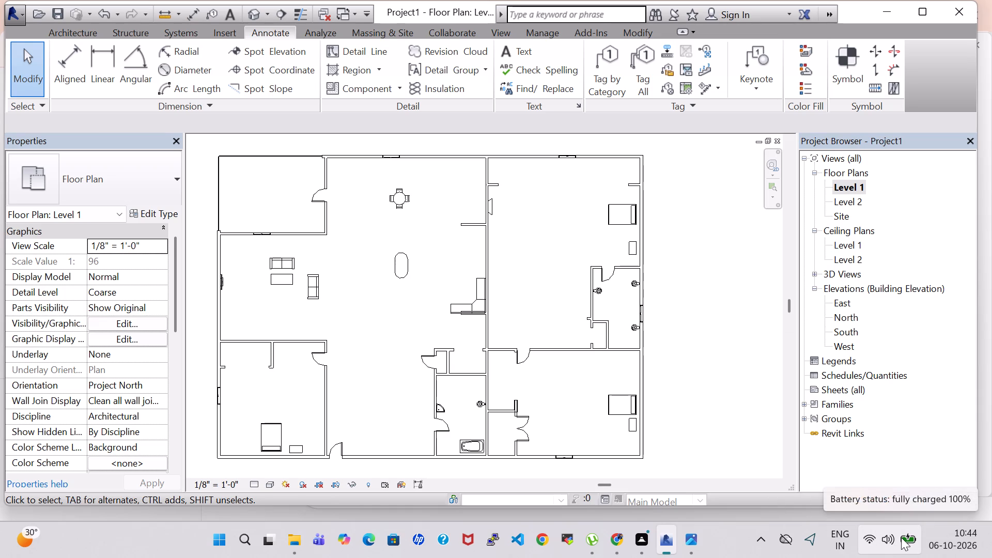
Examine the southwest bedroom's short partition walls, the northeast bathroom's west wall and the window in its east wall.
click(273, 354)
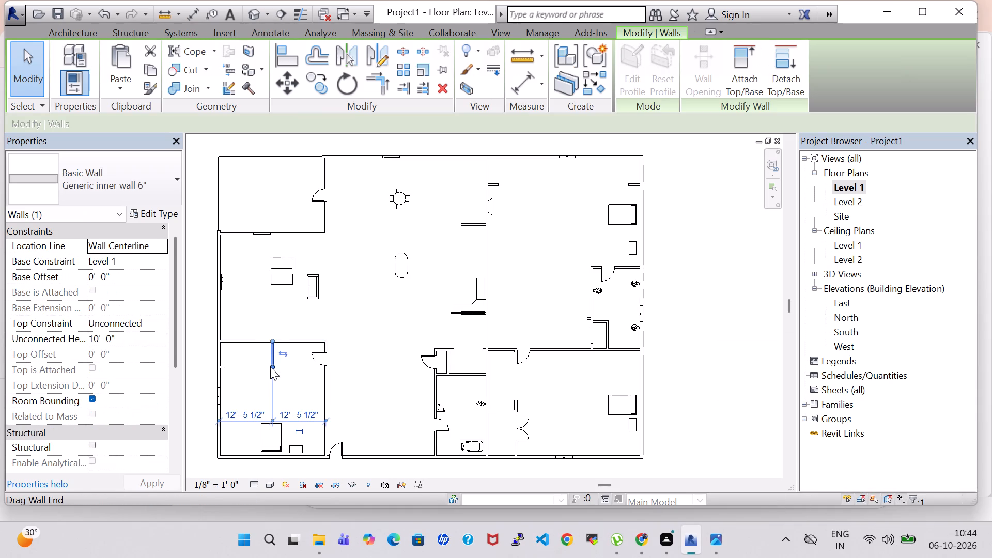
click(277, 384)
click(268, 369)
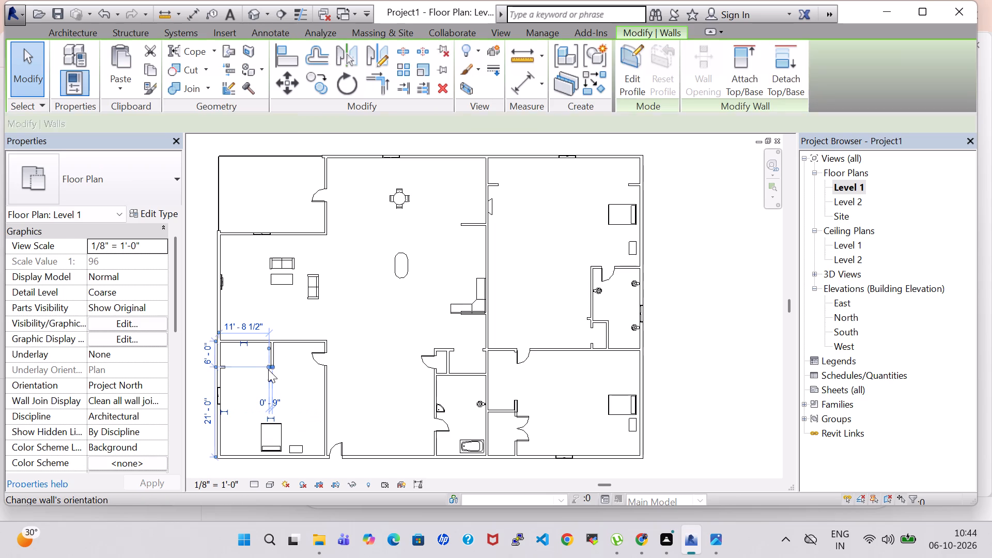
click(368, 333)
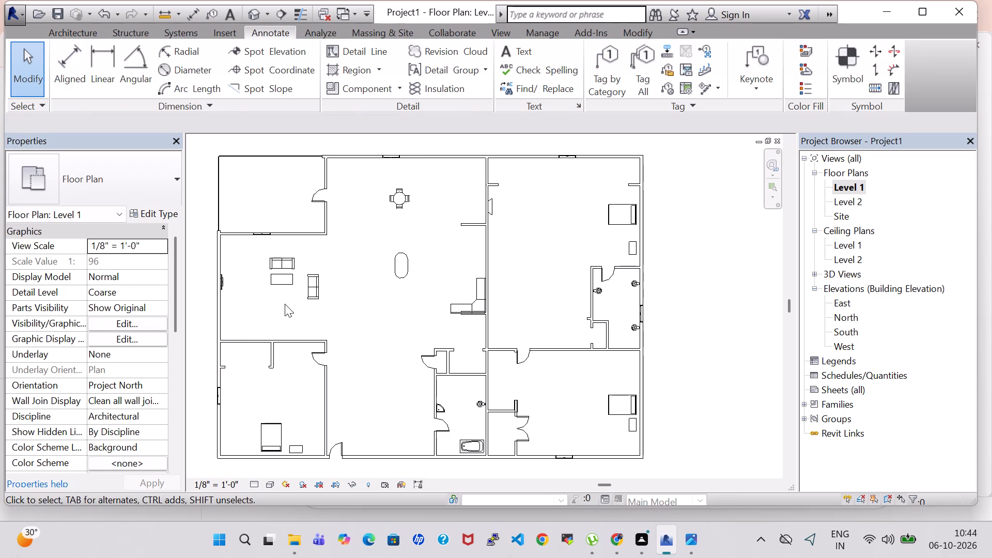
click(589, 305)
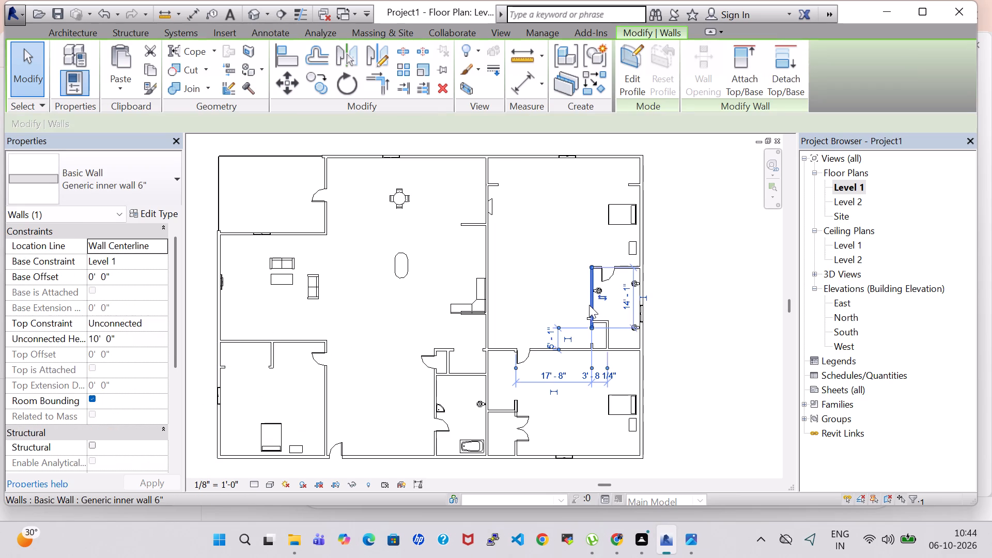
click(659, 290)
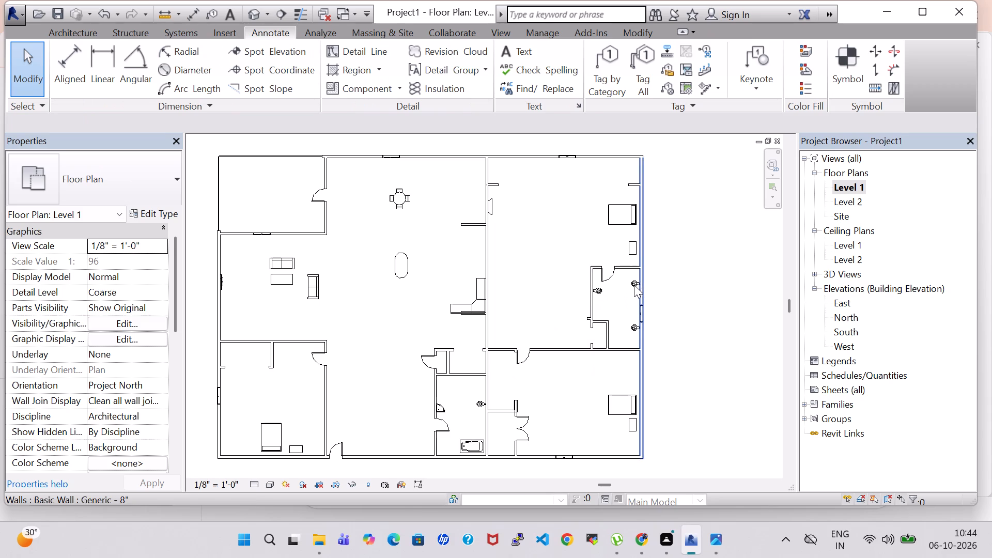
click(643, 298)
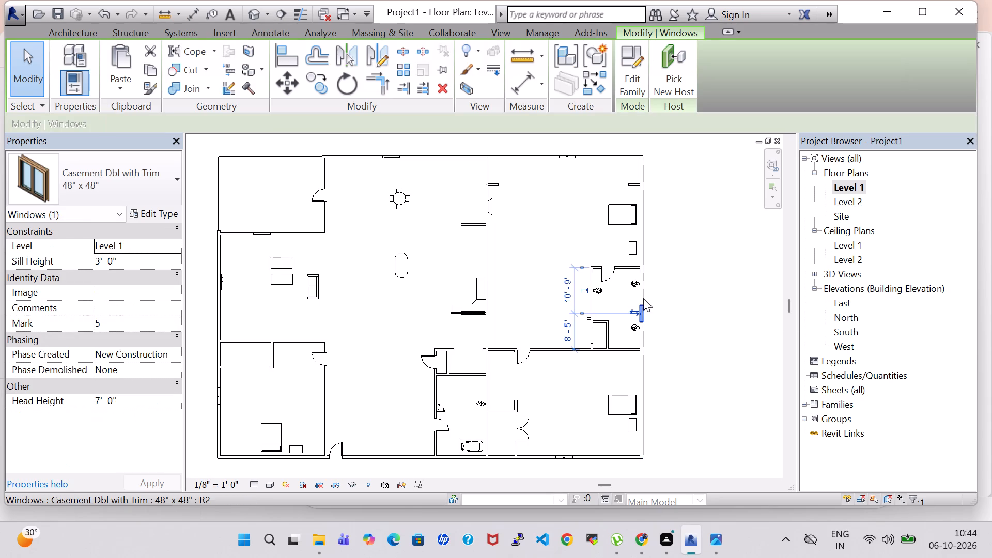
click(701, 288)
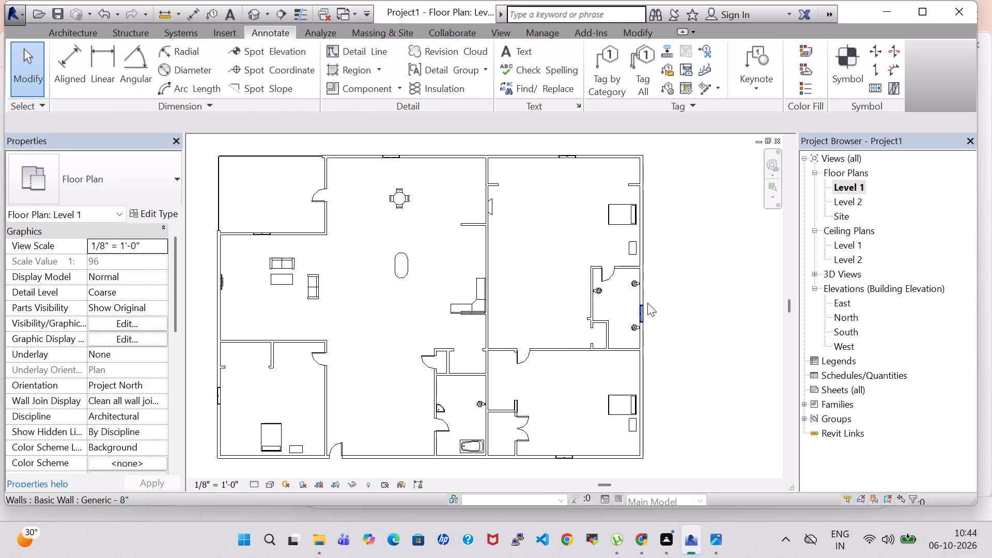
click(642, 298)
click(695, 290)
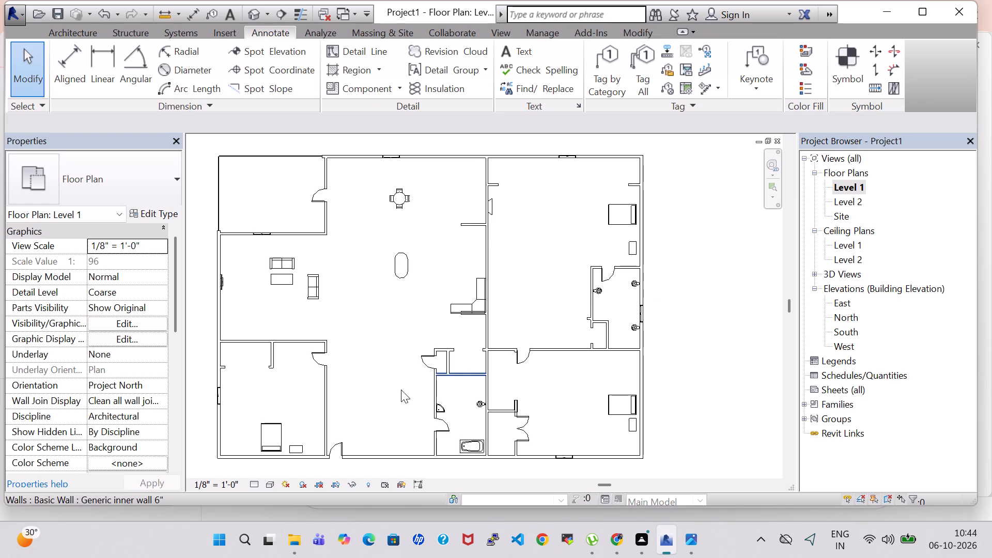
Rotate the oval dining table in the open central area by two quarter turns, keeping it running north-south.
click(401, 267)
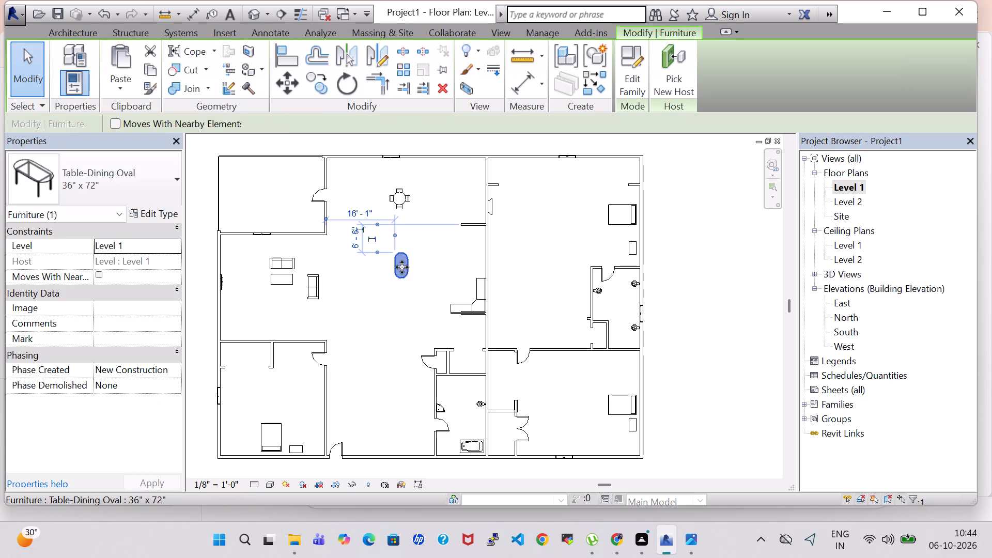
key(space)
key(space)
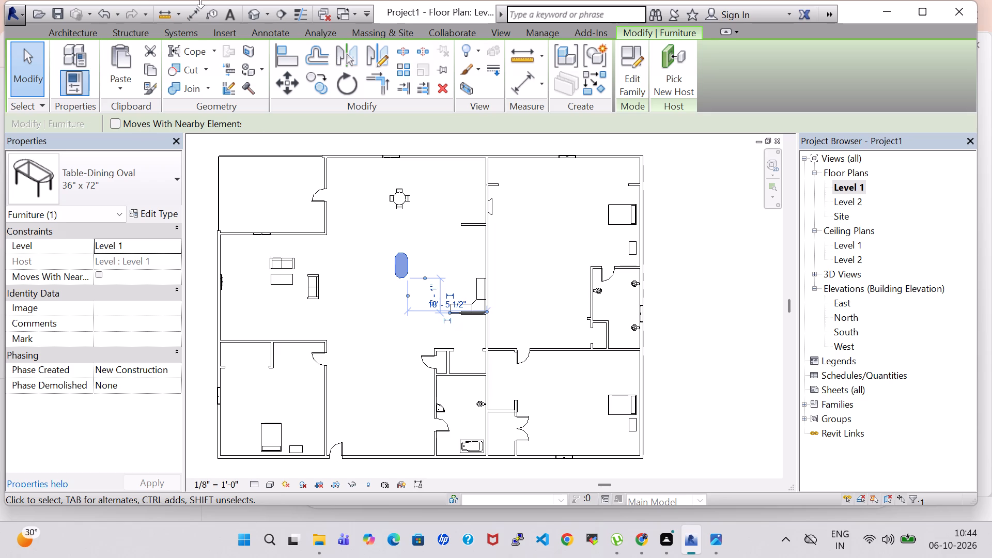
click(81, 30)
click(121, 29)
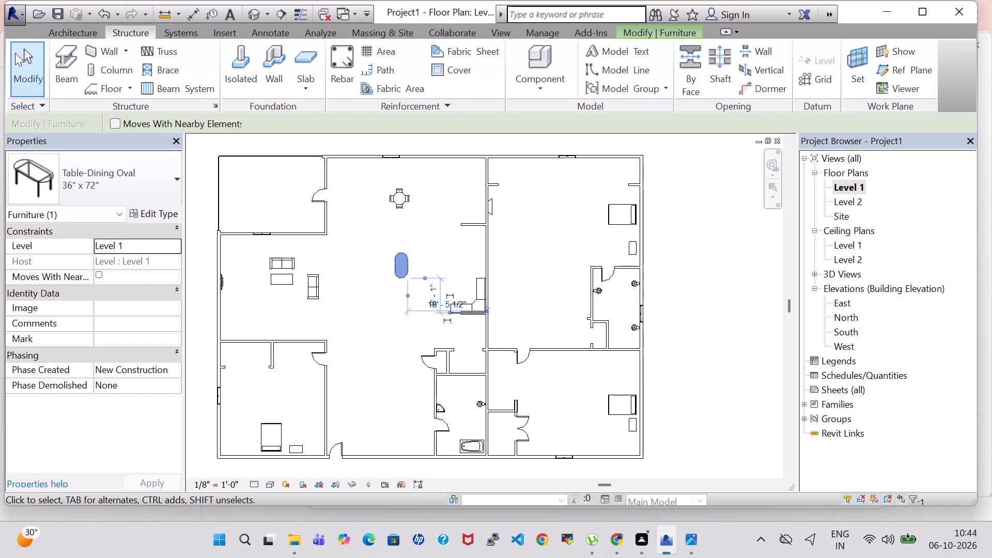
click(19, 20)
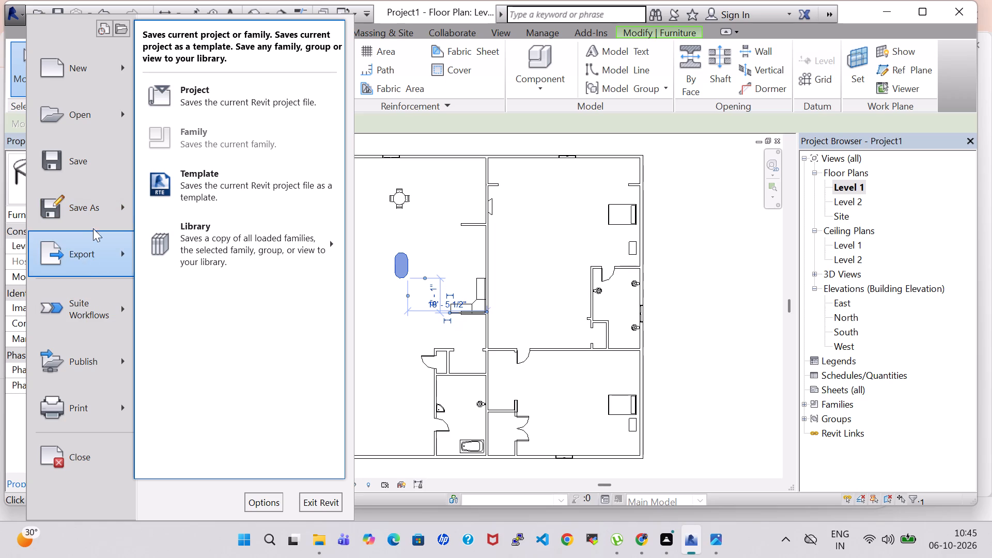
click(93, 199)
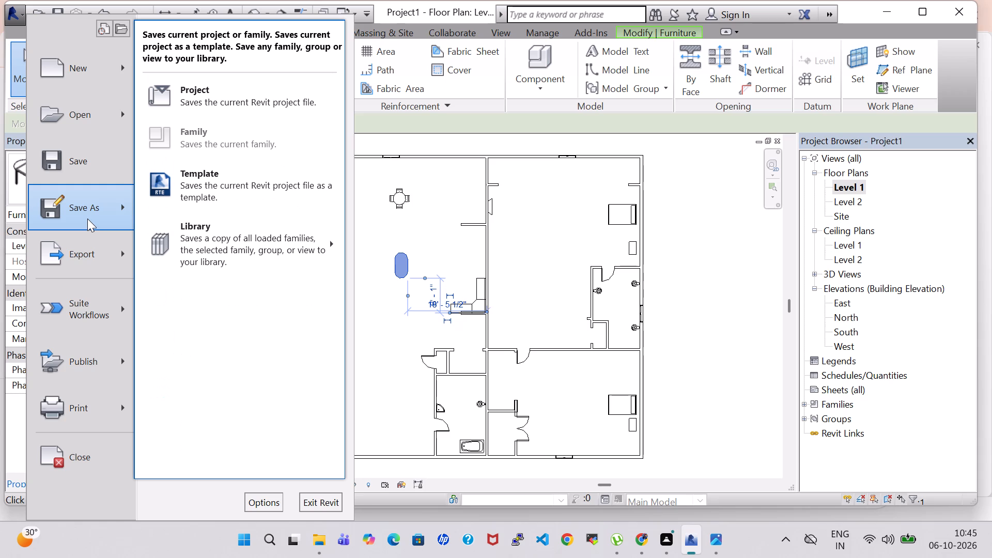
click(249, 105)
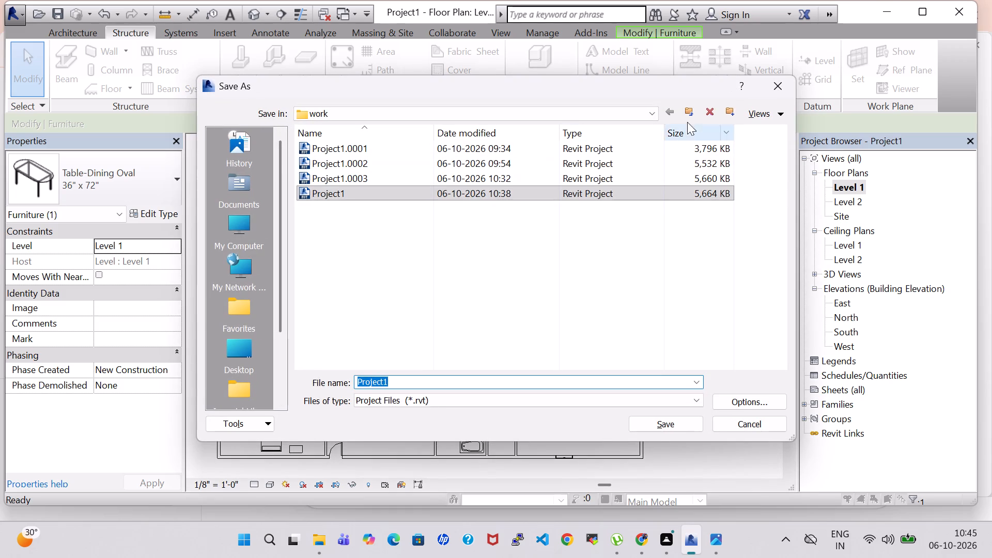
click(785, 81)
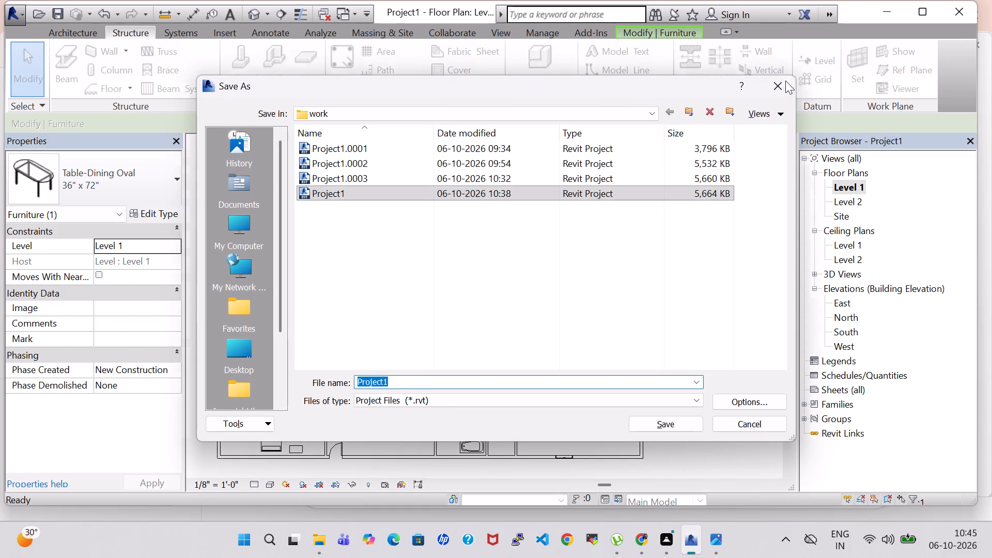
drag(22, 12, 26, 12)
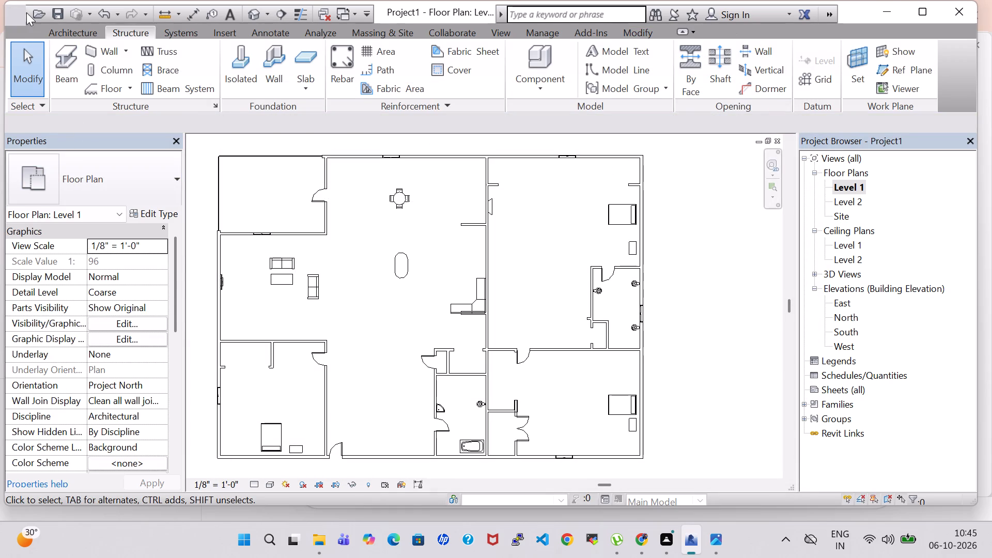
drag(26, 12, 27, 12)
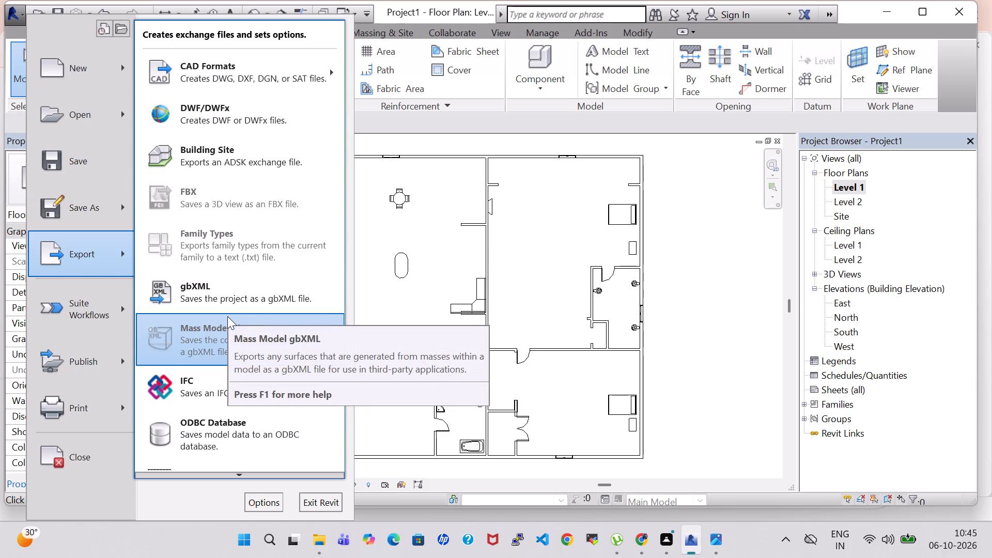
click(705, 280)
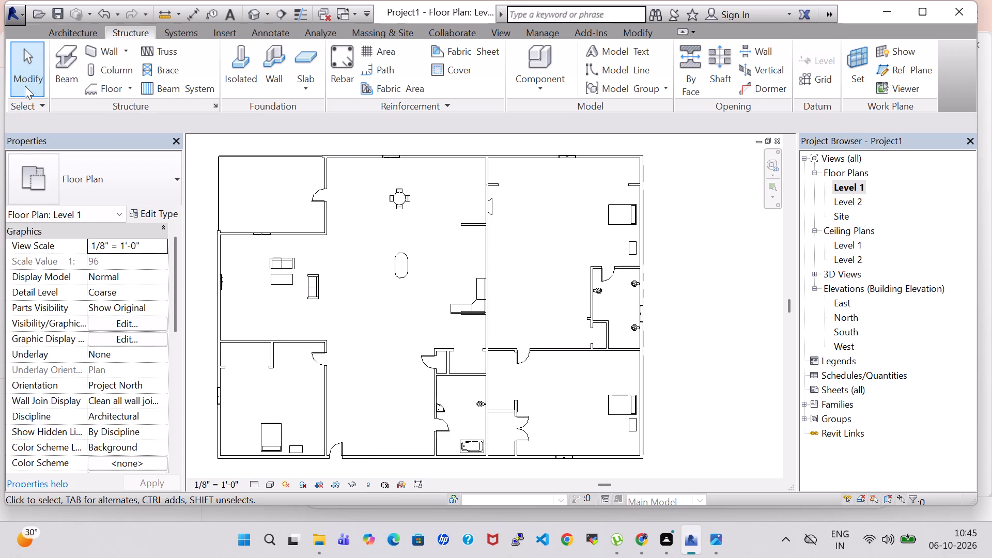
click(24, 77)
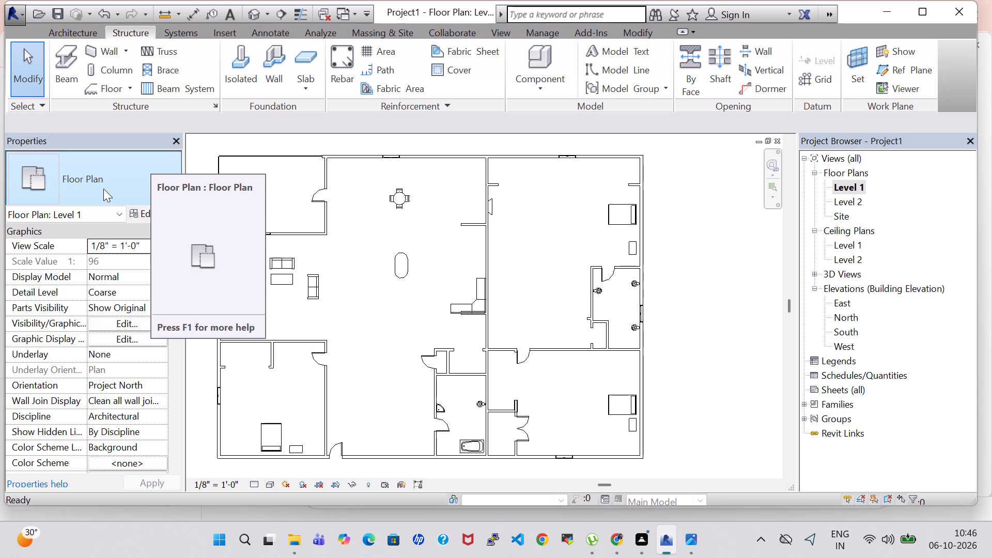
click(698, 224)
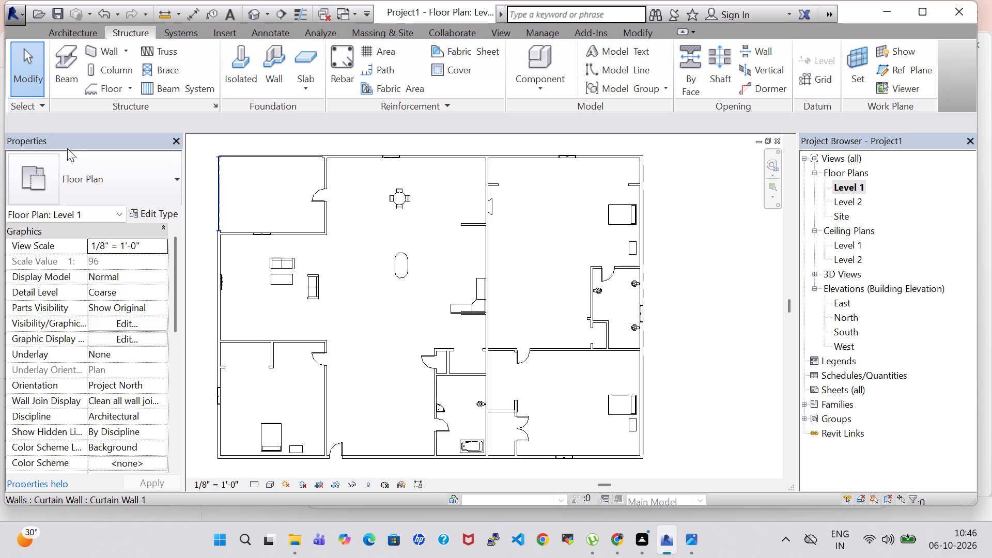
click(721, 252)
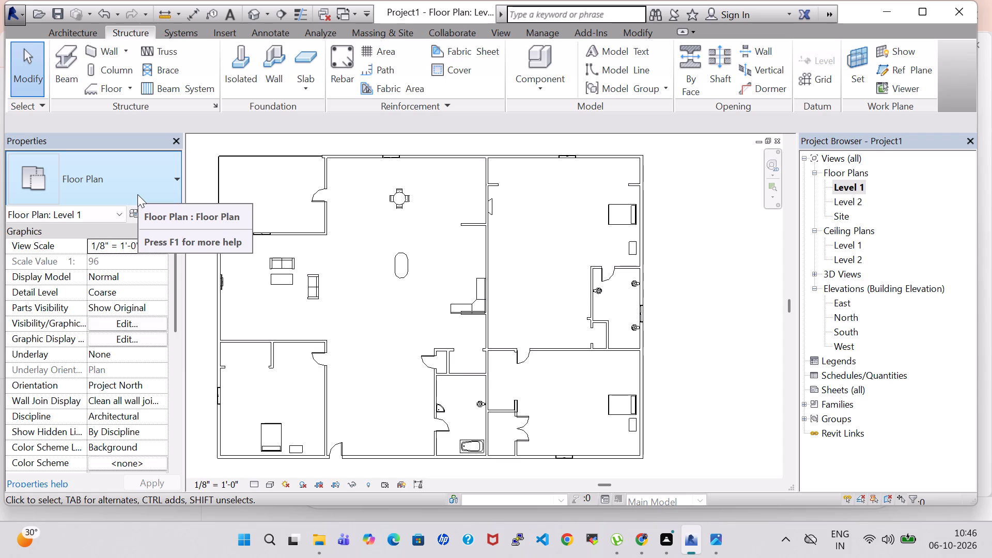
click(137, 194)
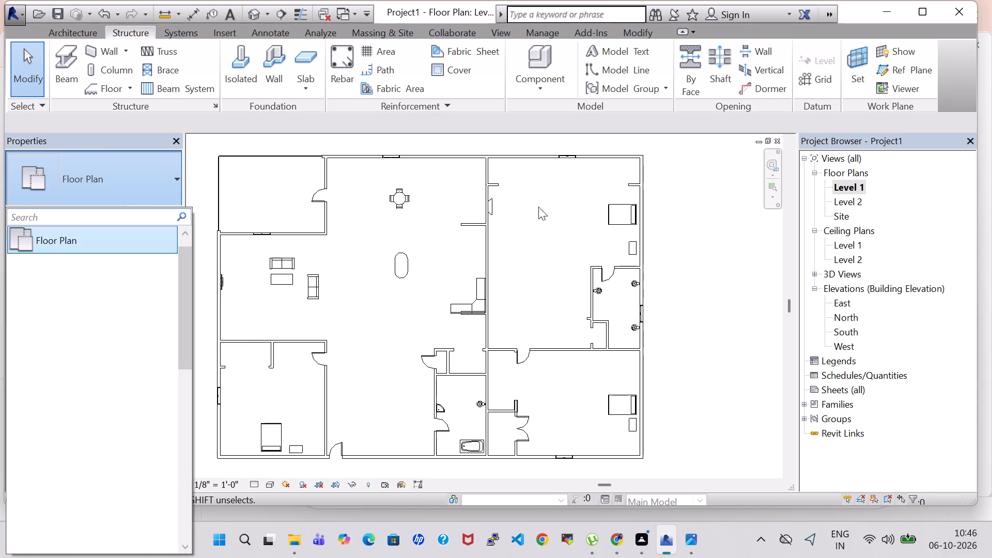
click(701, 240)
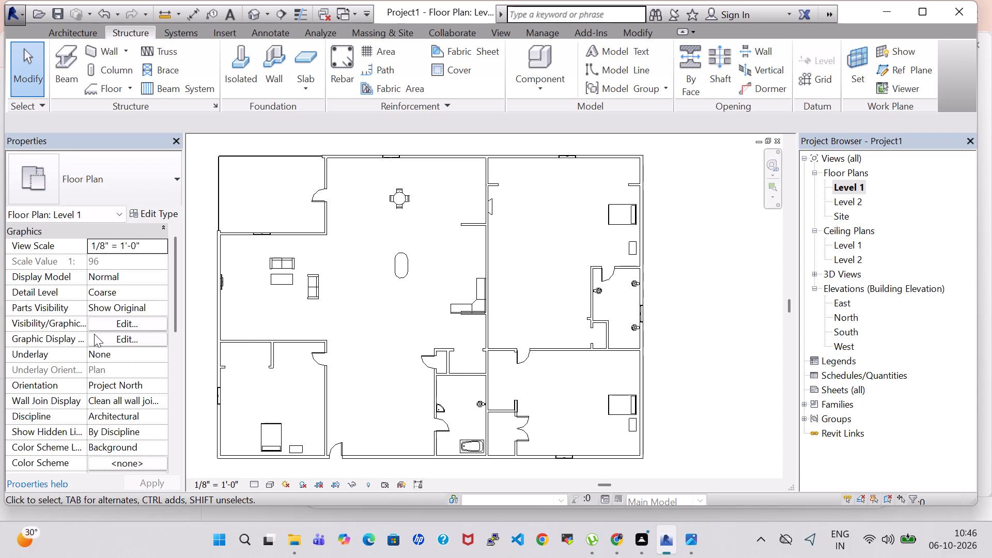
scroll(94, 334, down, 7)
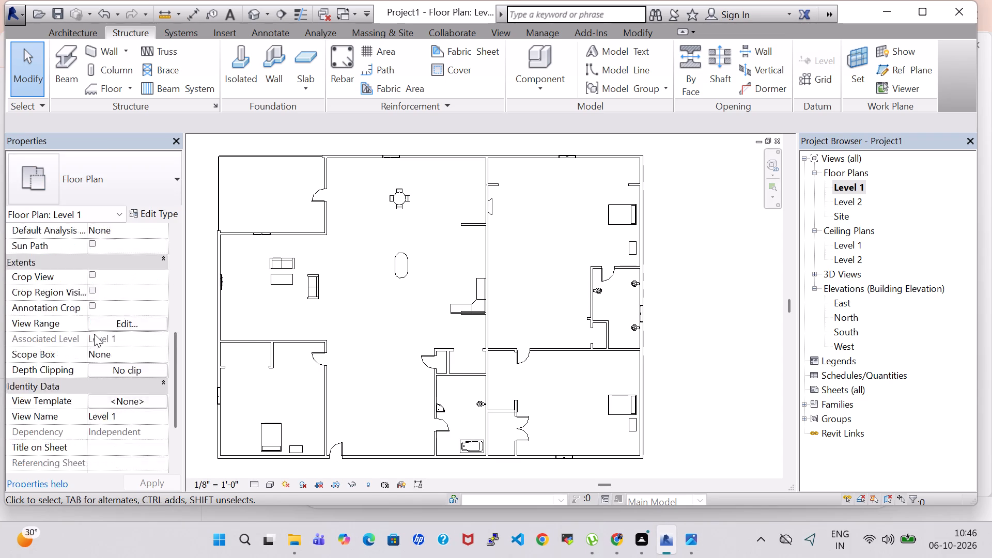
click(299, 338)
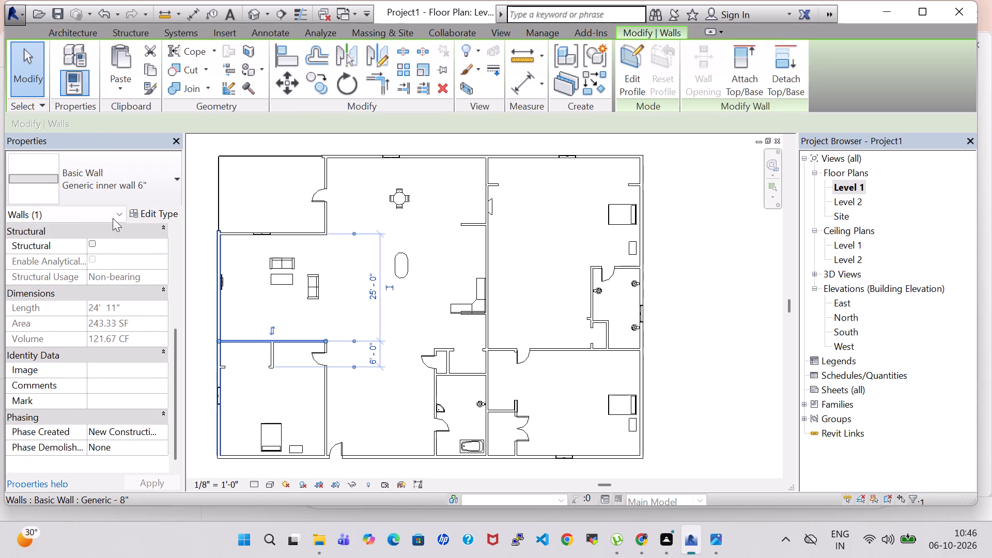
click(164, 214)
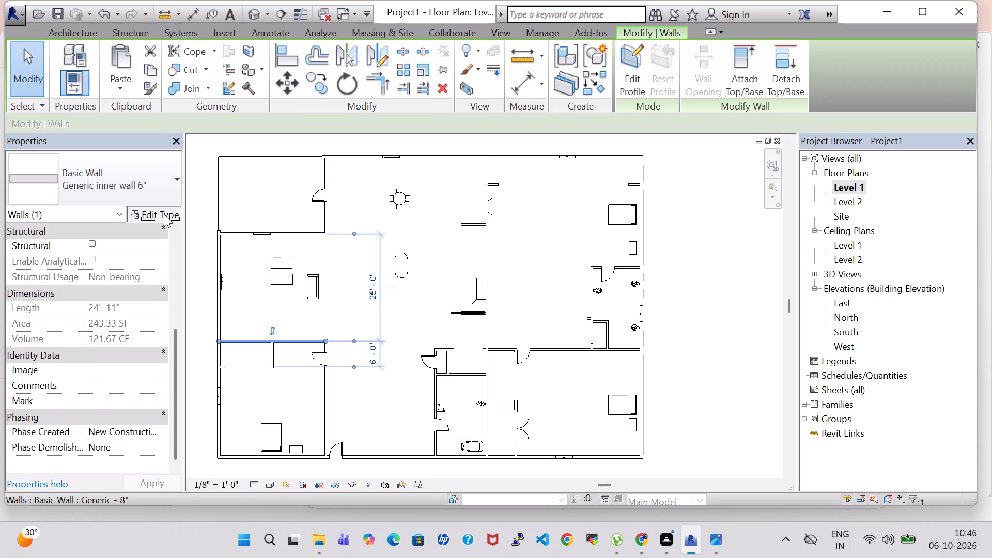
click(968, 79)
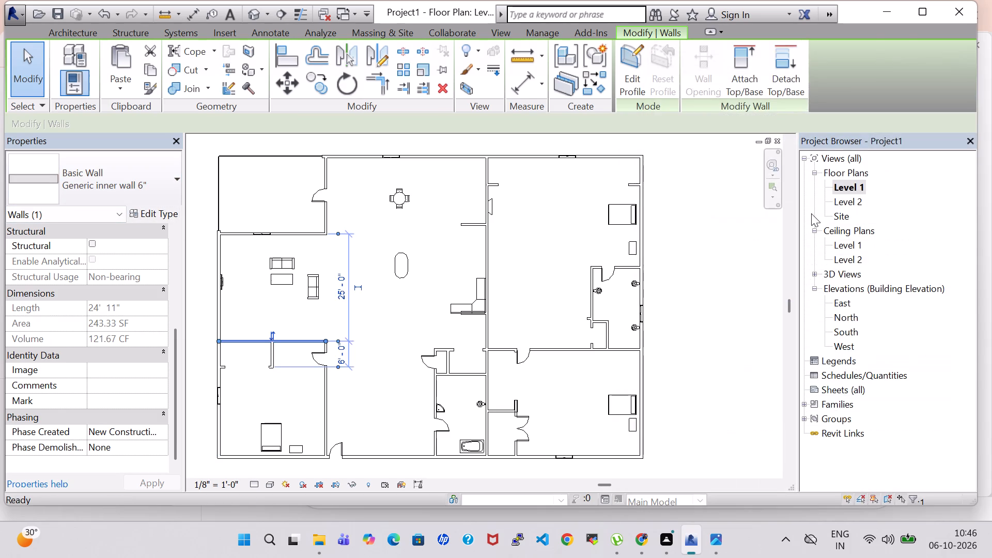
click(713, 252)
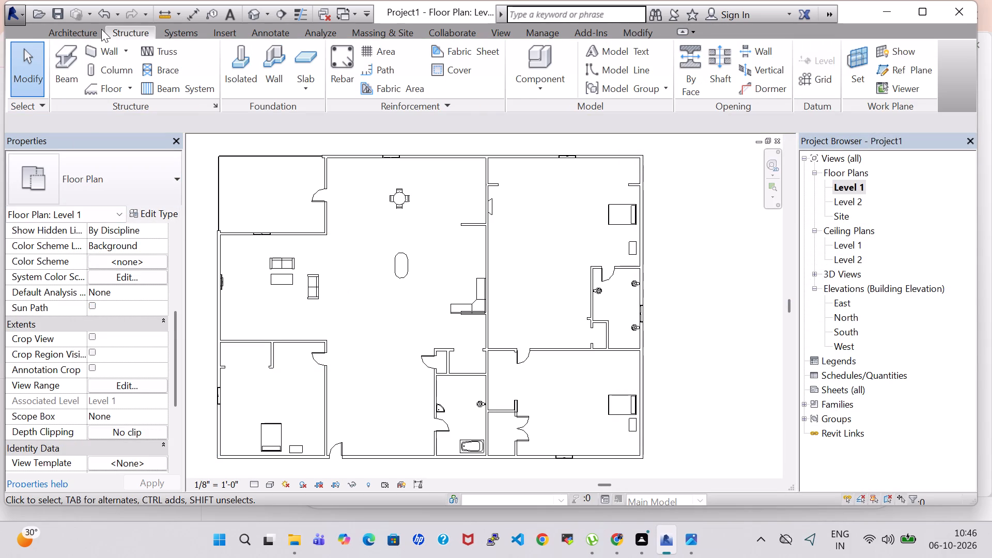
Review the furnished house from above in the default 3D view and return to the Level 1 floor plan.
click(254, 9)
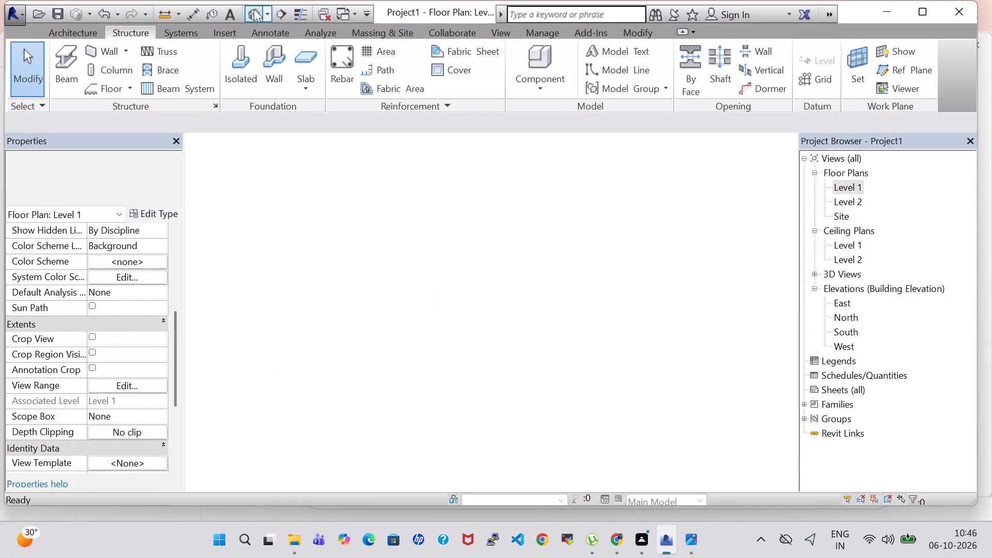
scroll(628, 241, down, 3)
middle_drag(653, 299, 545, 257)
scroll(545, 254, down, 3)
middle_drag(546, 257, 446, 240)
scroll(446, 240, up, 1)
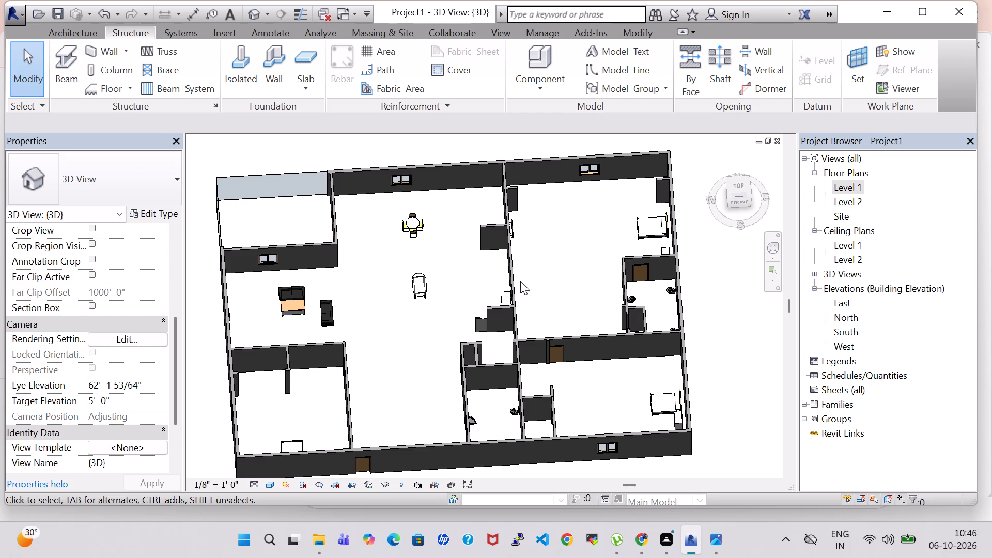
middle_drag(548, 273, 557, 258)
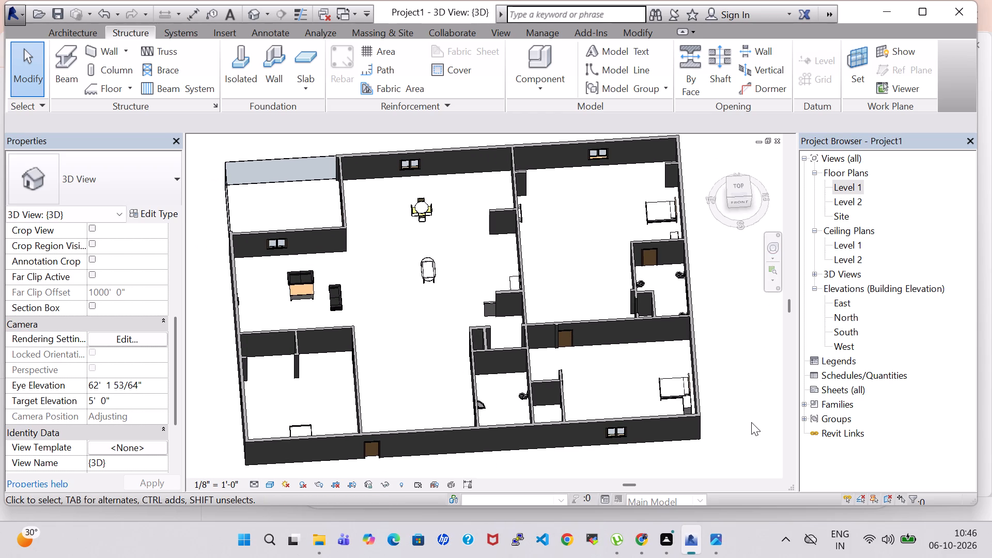
click(792, 307)
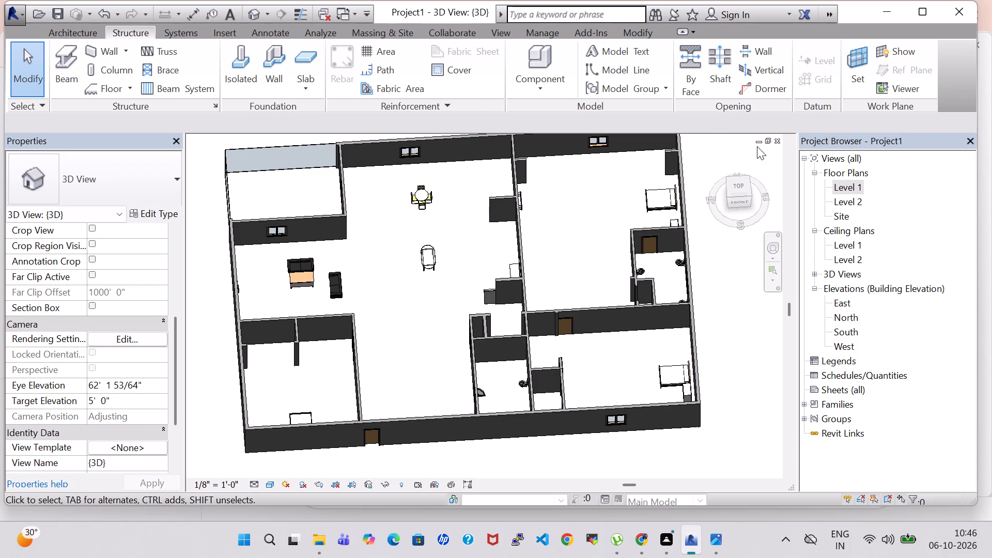
double_click(841, 187)
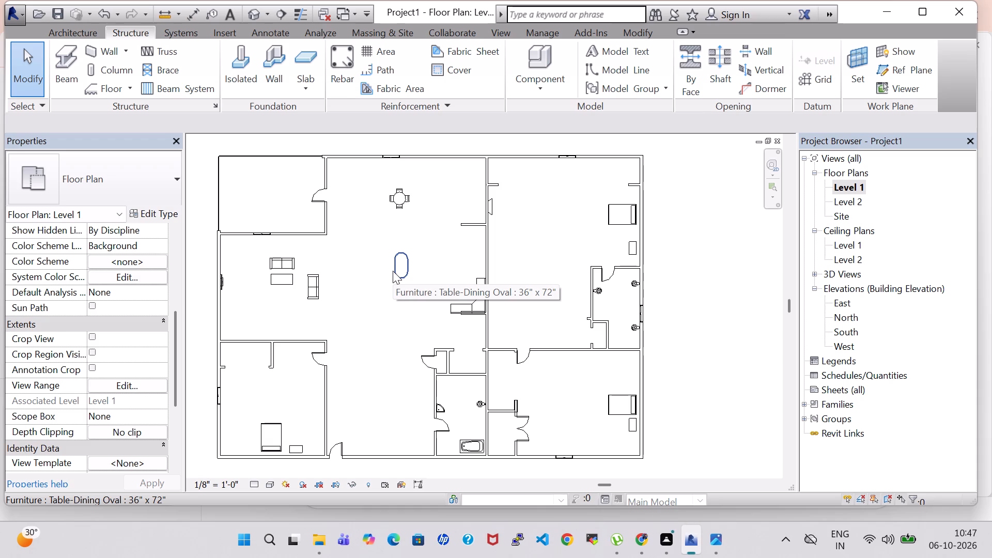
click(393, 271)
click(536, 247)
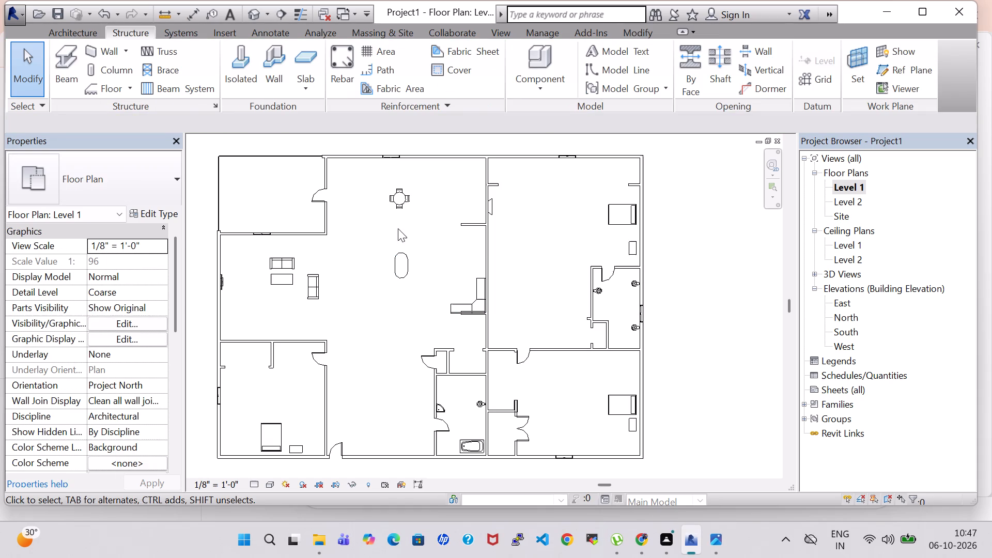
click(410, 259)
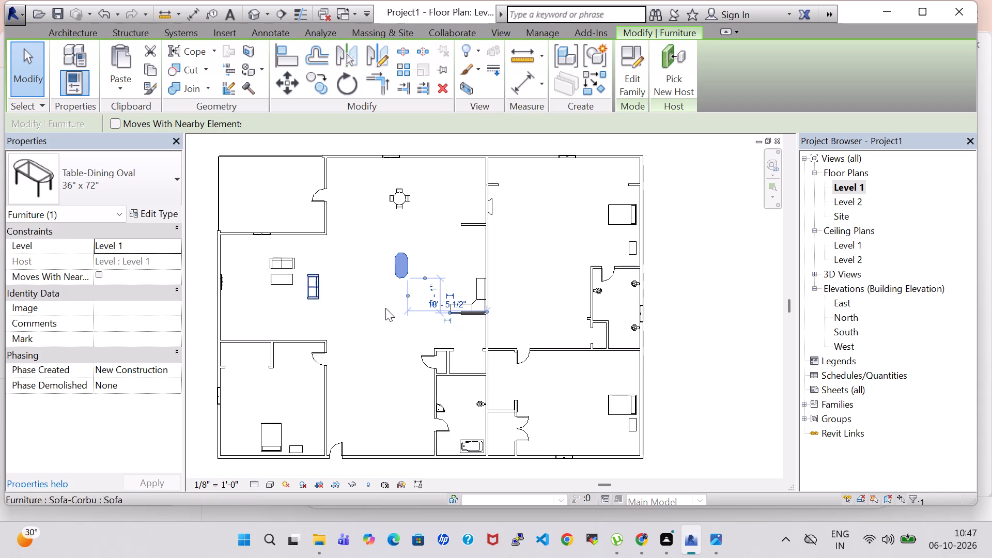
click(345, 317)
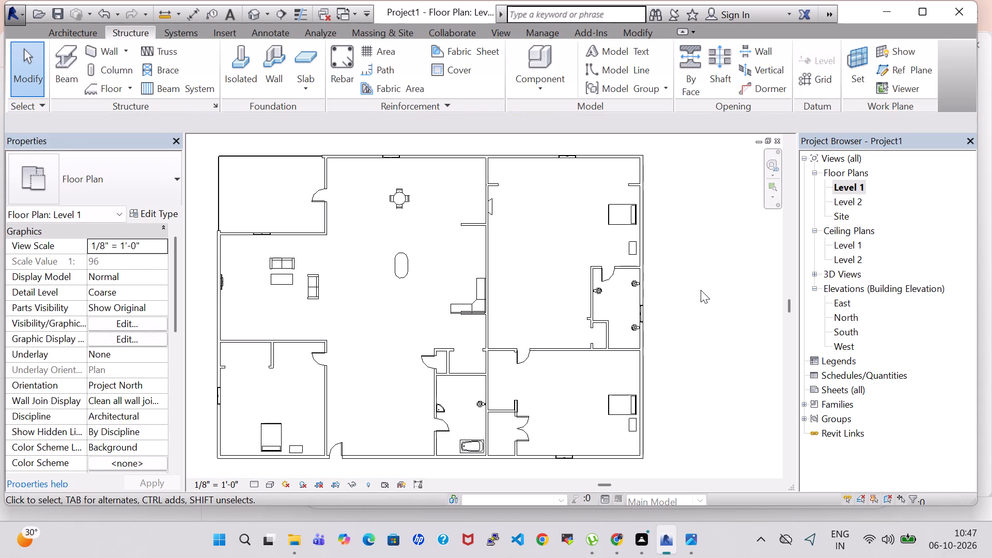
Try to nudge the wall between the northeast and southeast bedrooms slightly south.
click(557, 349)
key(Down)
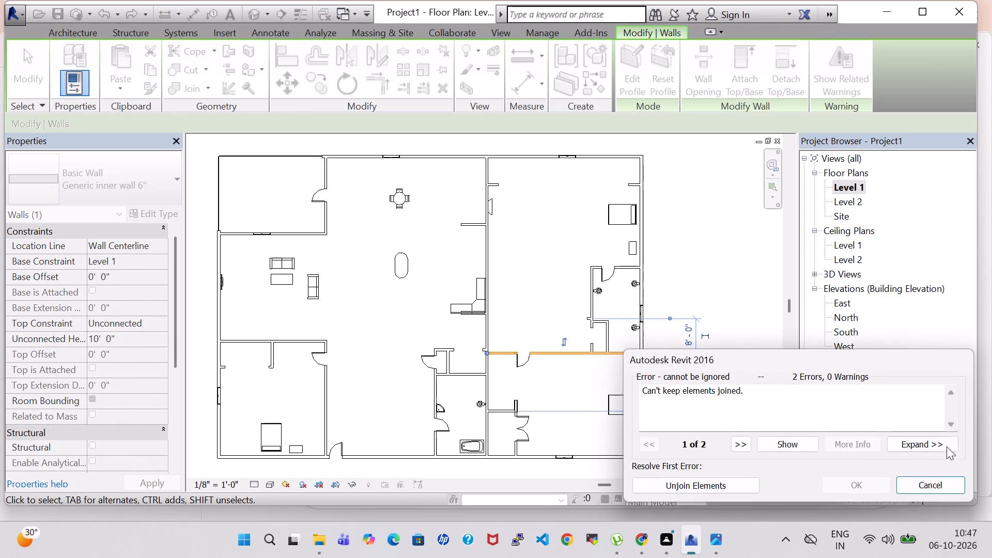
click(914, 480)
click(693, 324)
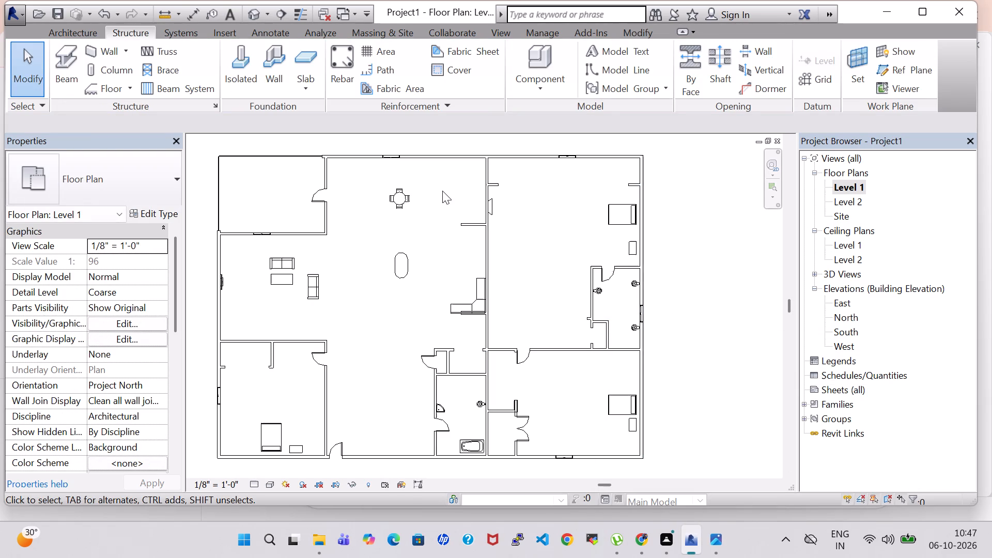
Load the Chair-Task family from the Seating folder of the US Imperial Furniture library for component placement.
click(64, 37)
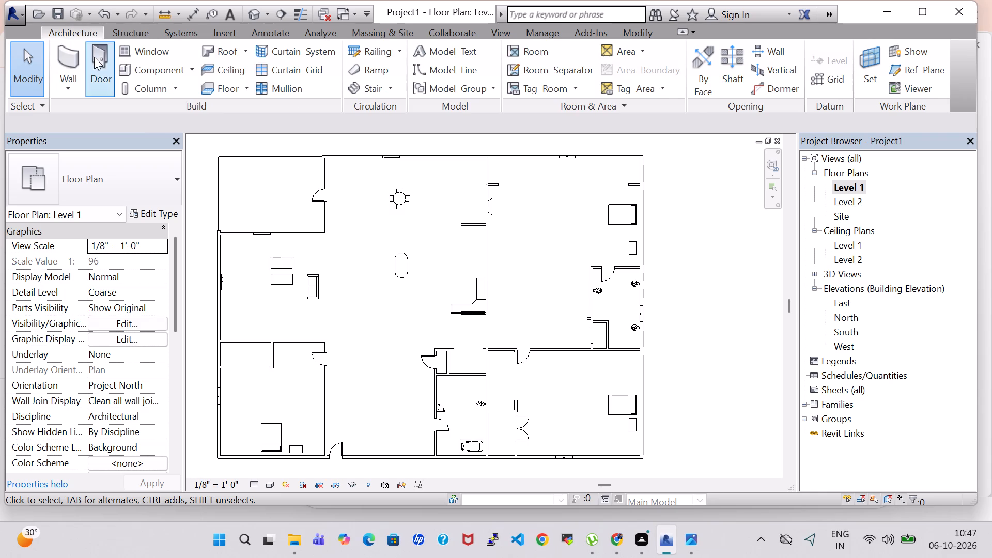
click(150, 70)
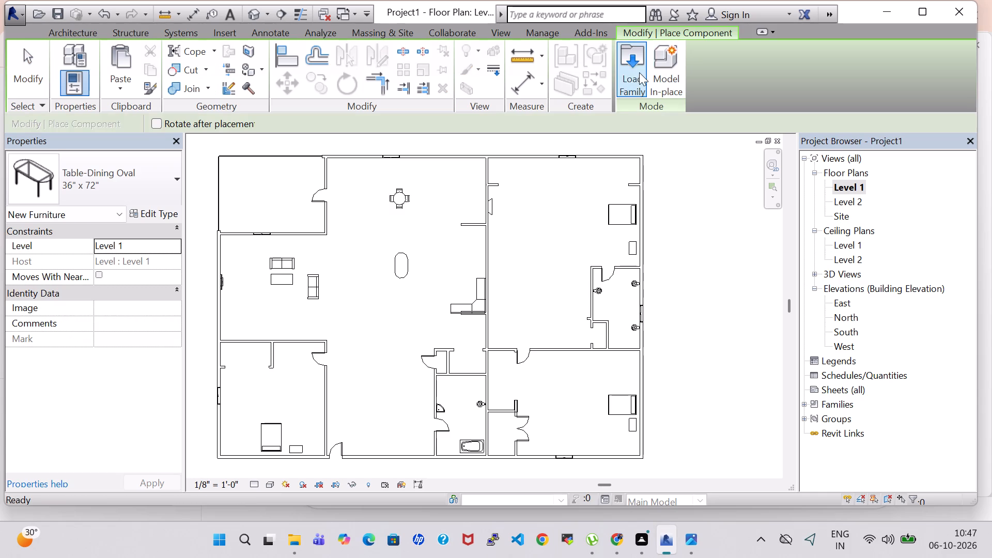
click(638, 72)
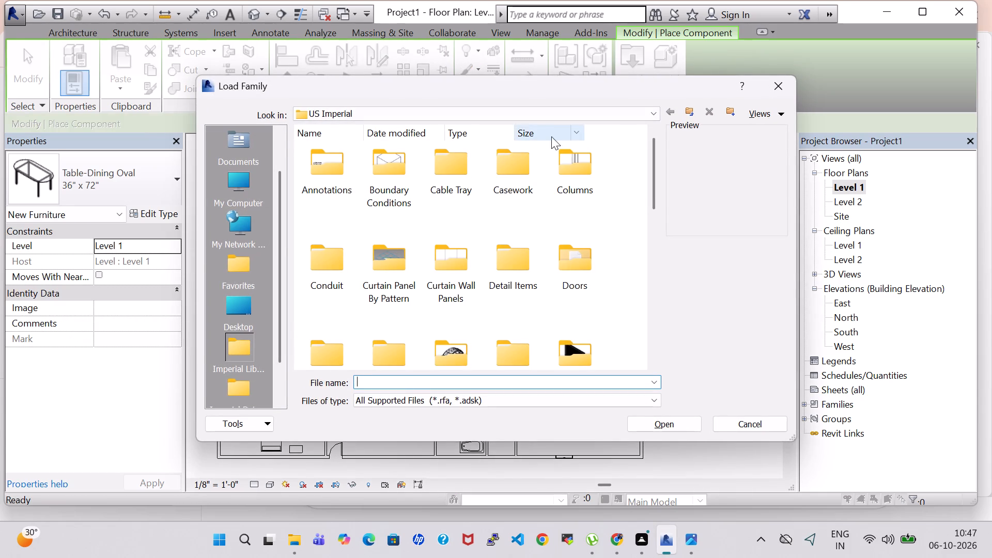
scroll(457, 290, down, 1)
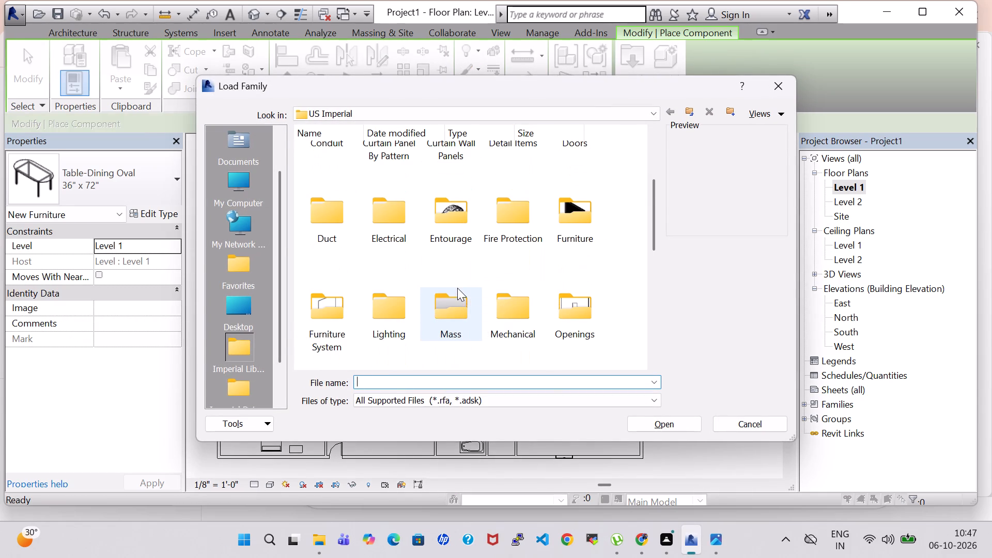
double_click(552, 224)
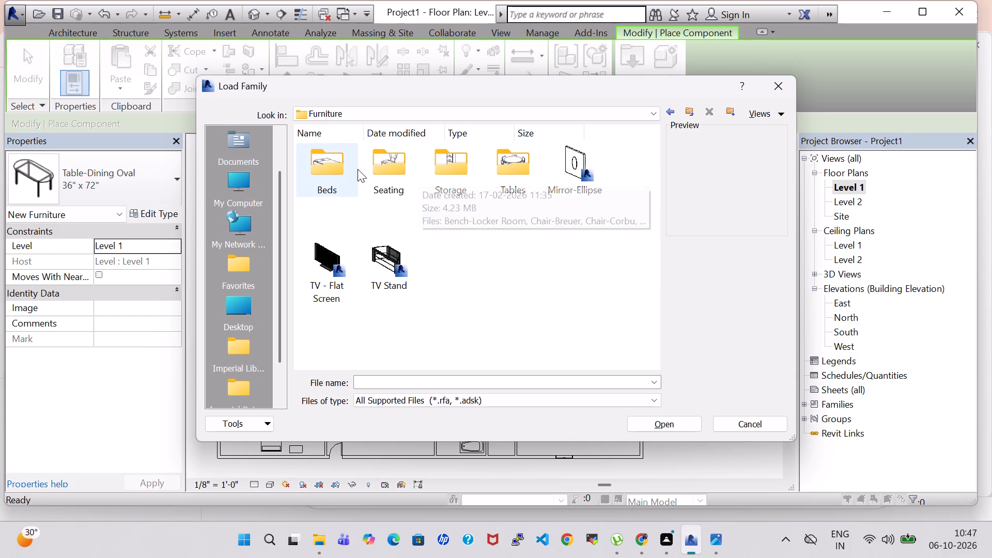
double_click(358, 169)
double_click(388, 167)
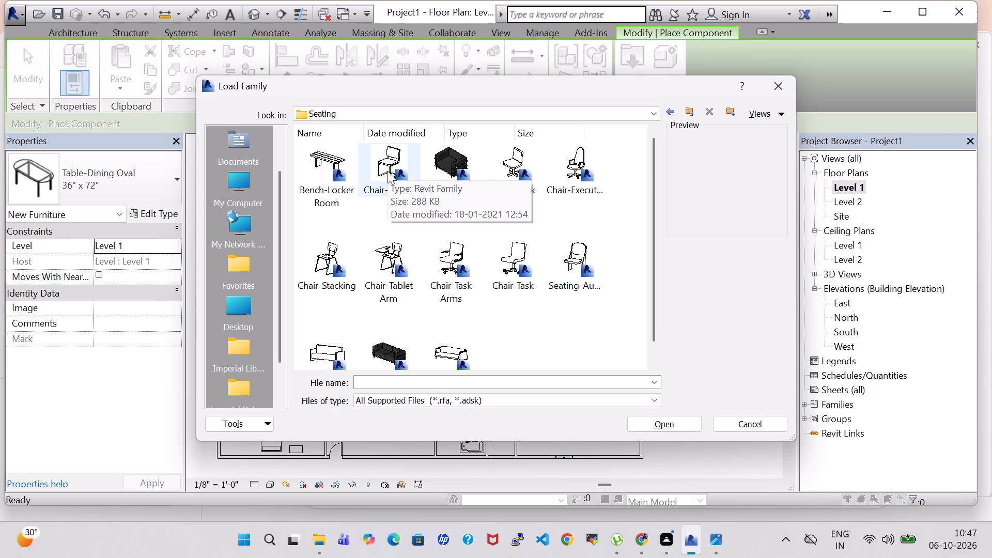
scroll(388, 176, down, 1)
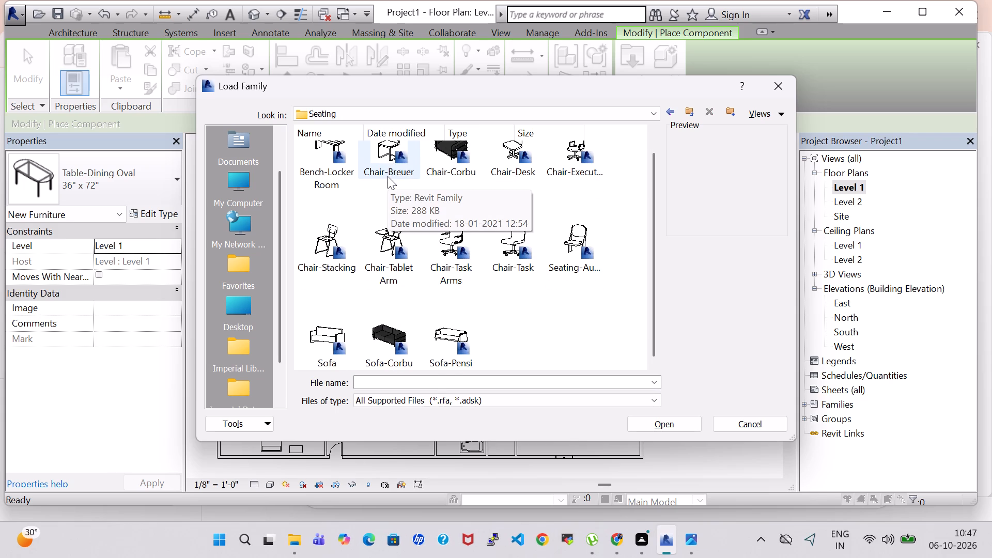
scroll(388, 176, up, 1)
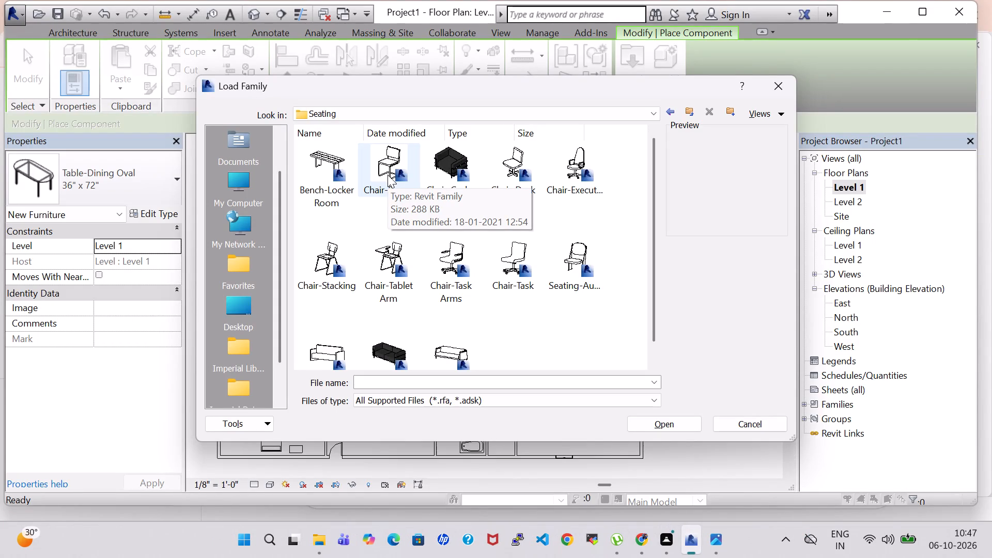
scroll(388, 175, up, 1)
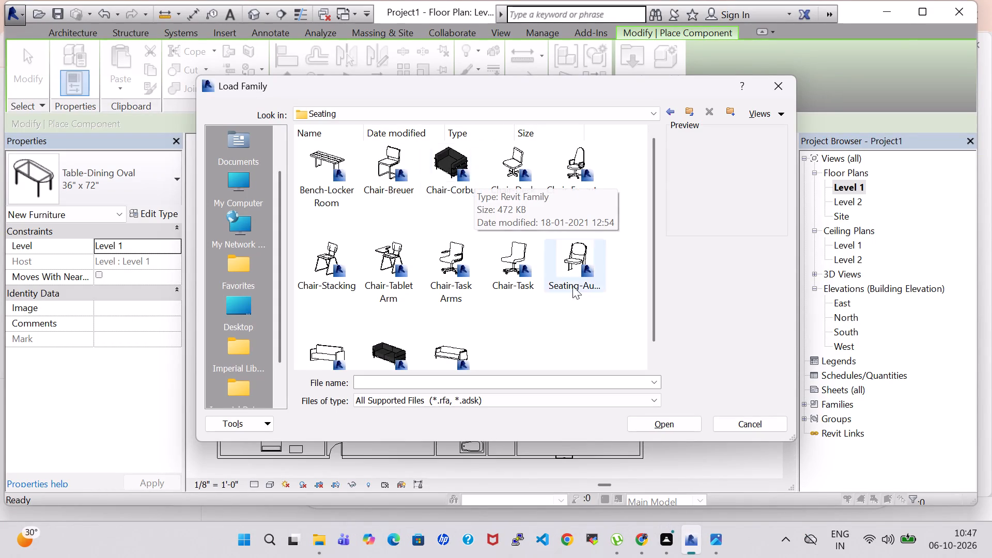
scroll(501, 295, down, 1)
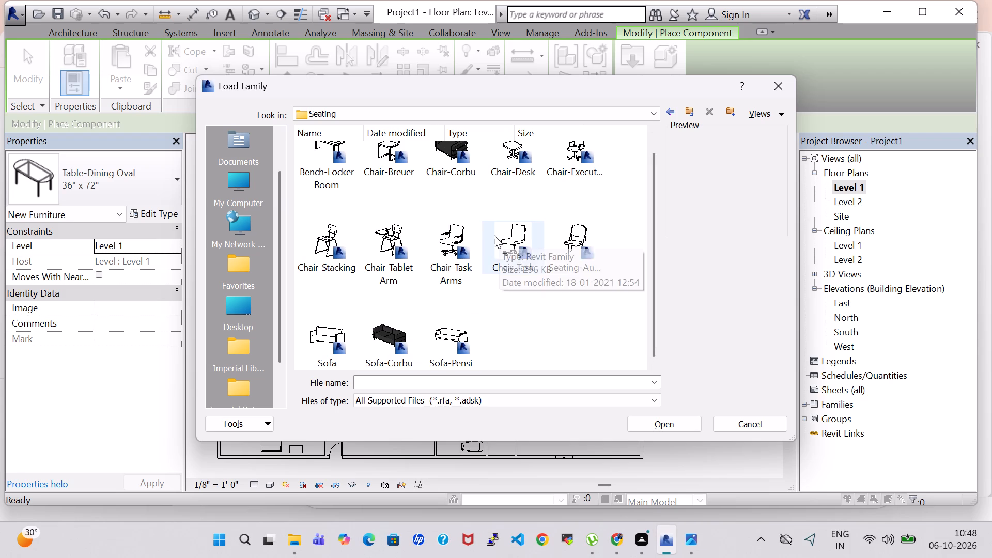
click(521, 230)
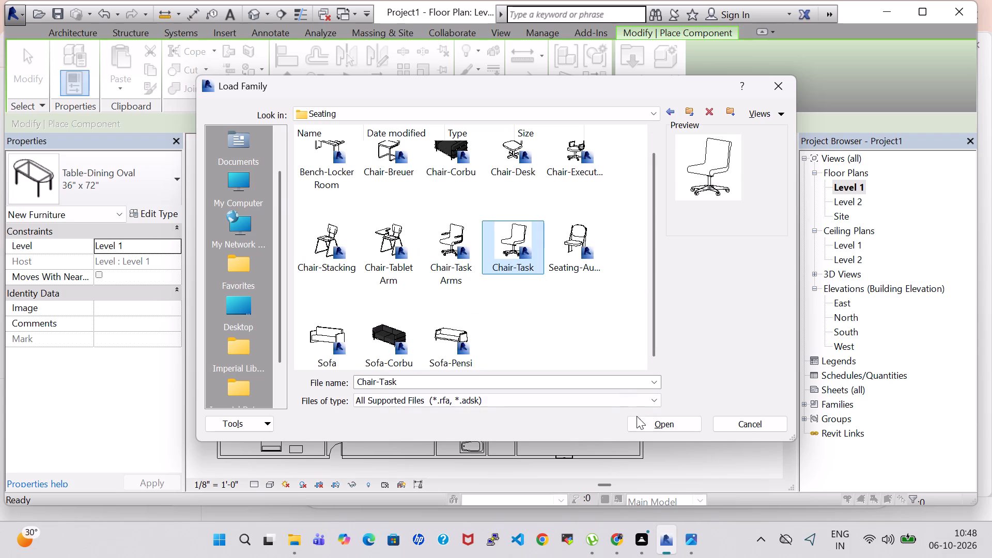
click(640, 426)
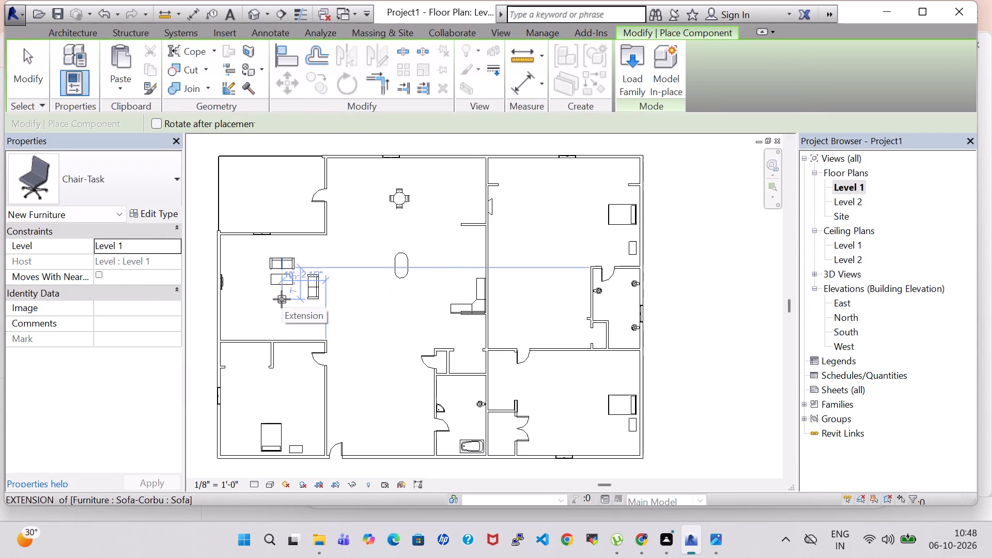
Rotate the task chair by three quarter turns and place it south of the coffee table in the living area.
key(space)
key(space)
key(space)
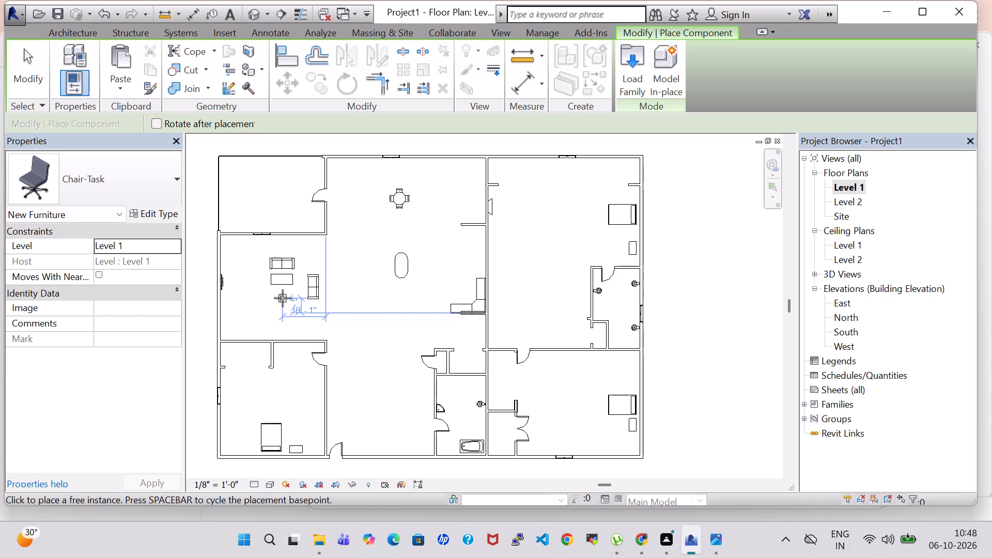
click(283, 298)
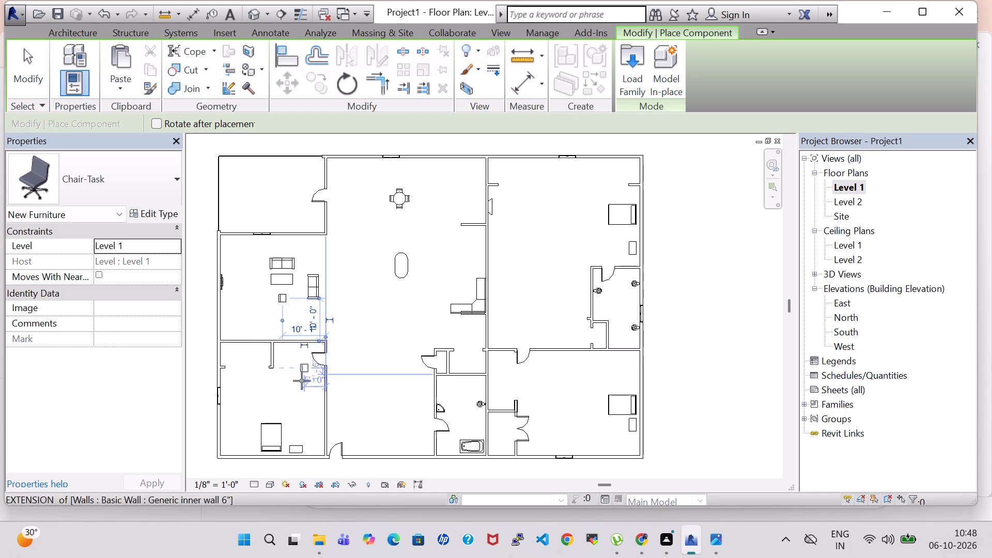
Place matching task chairs near the southwest bedroom's west wall, the southeast bedroom's south wall and the northeast bedroom's north wall.
click(227, 412)
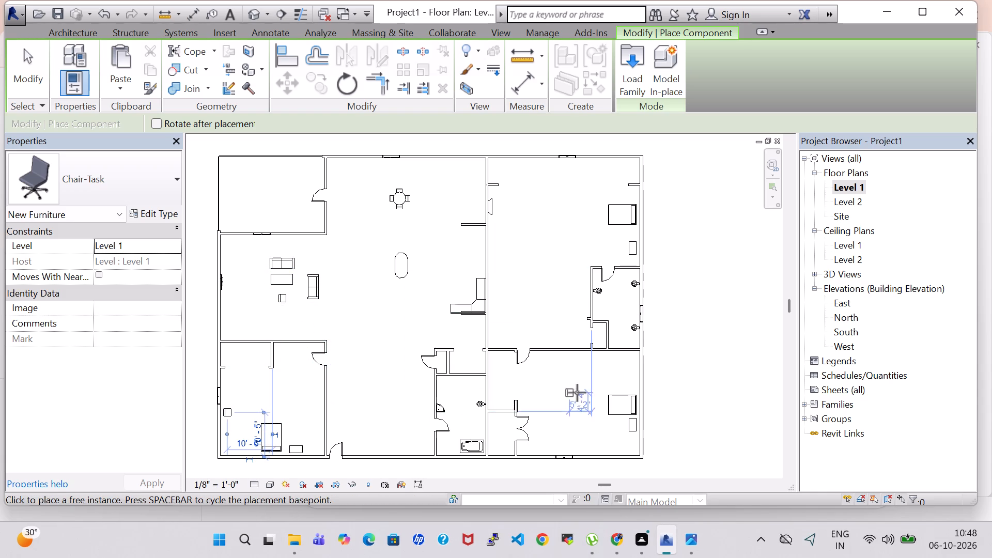
click(588, 447)
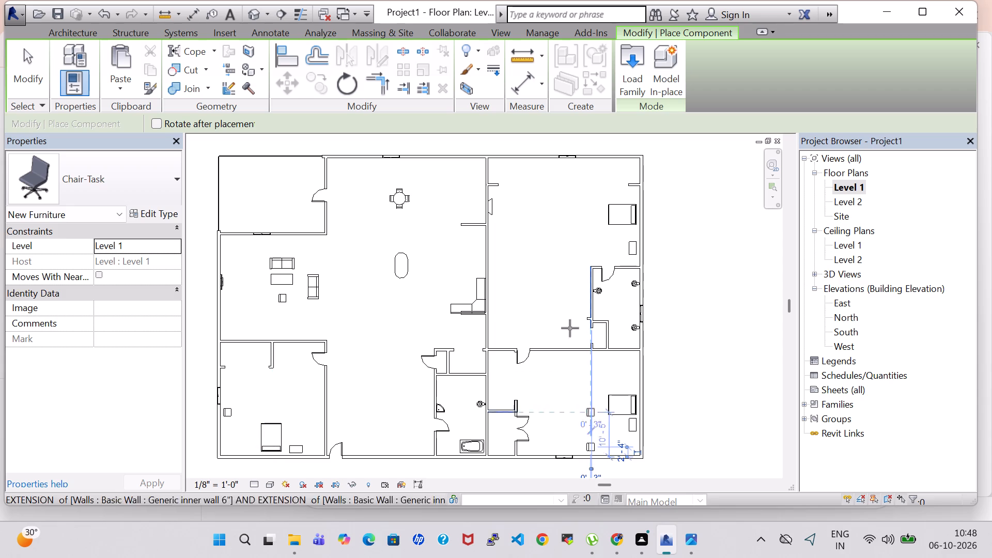
click(587, 167)
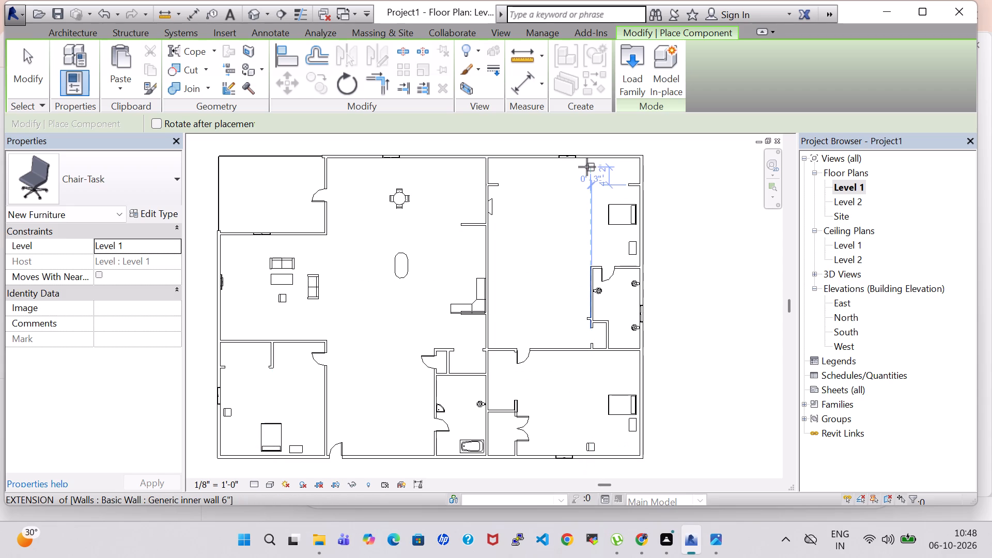
key(Escape)
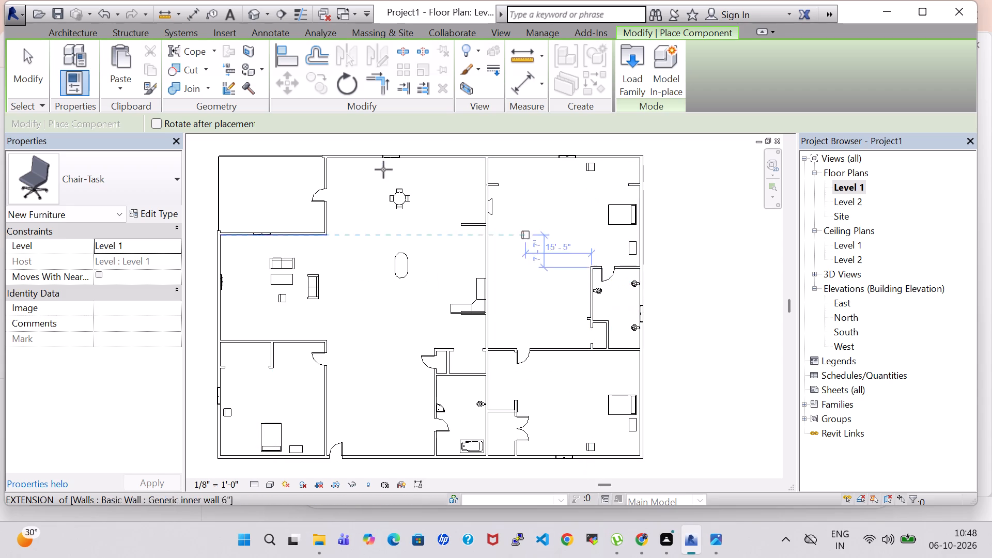
key(Escape)
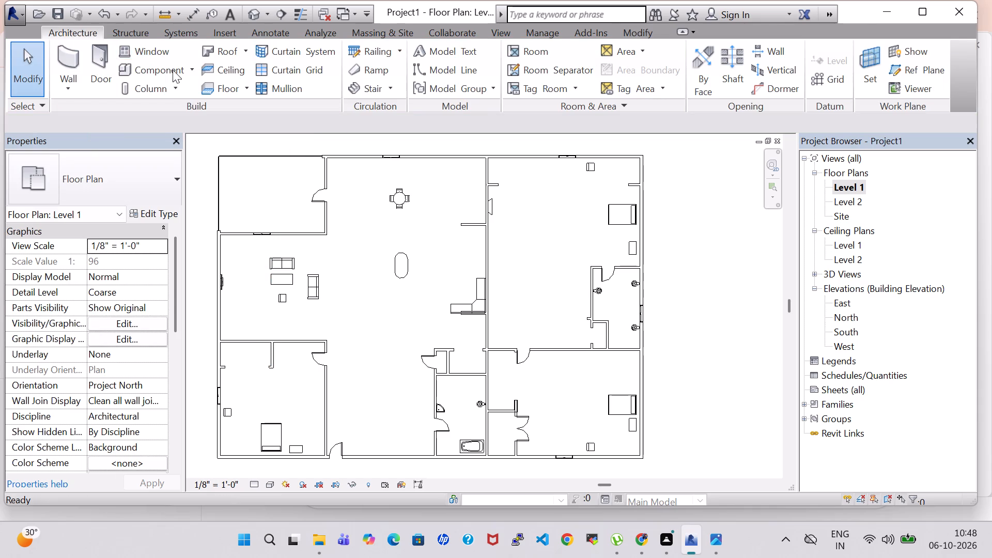
Browse the Seating and Storage folders of the US Imperial Furniture library for another family to load.
click(173, 68)
click(636, 69)
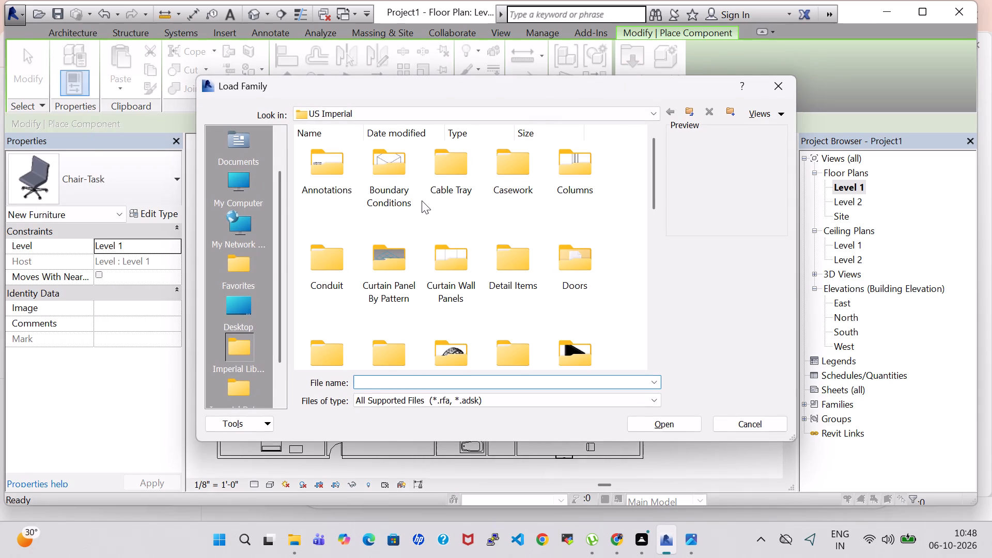
scroll(423, 218, down, 1)
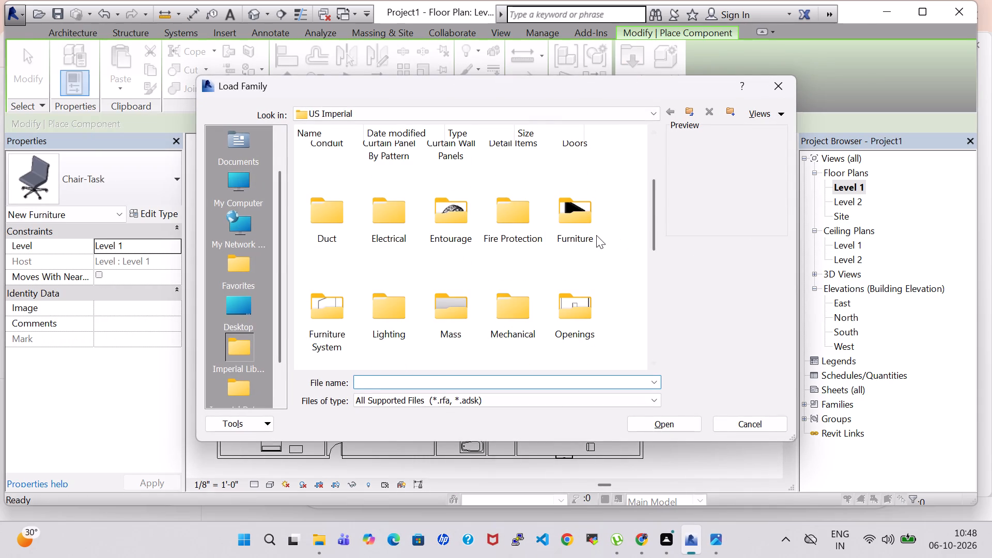
double_click(561, 227)
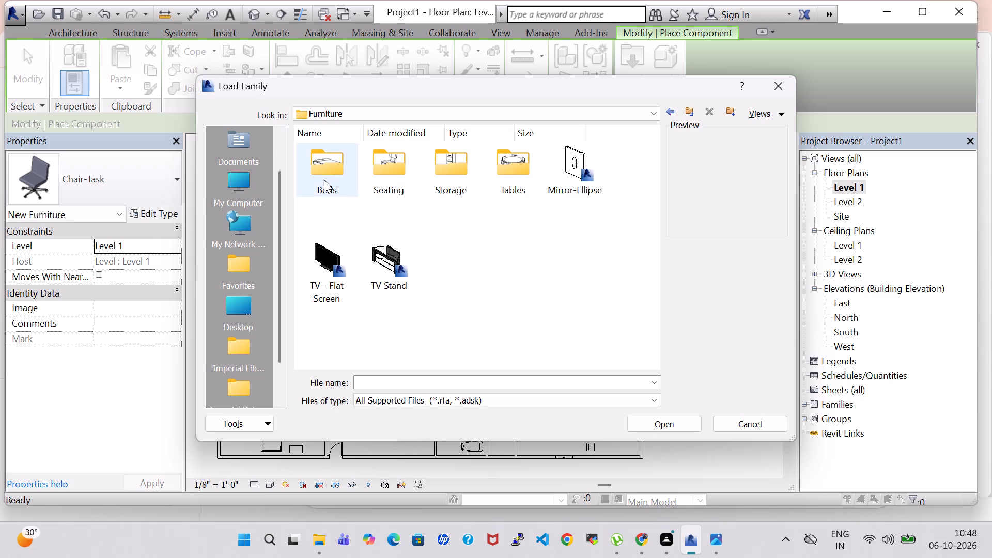
double_click(399, 179)
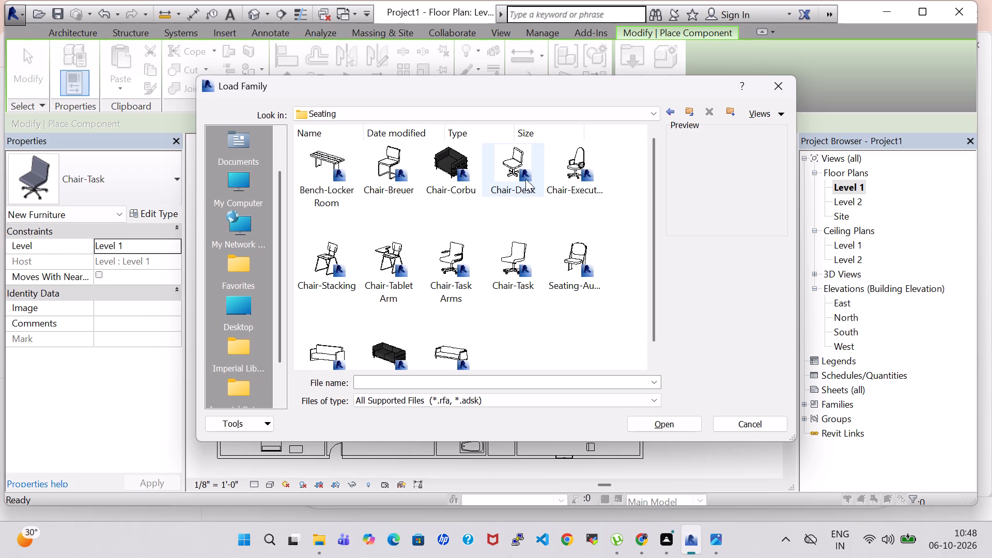
click(667, 111)
double_click(441, 167)
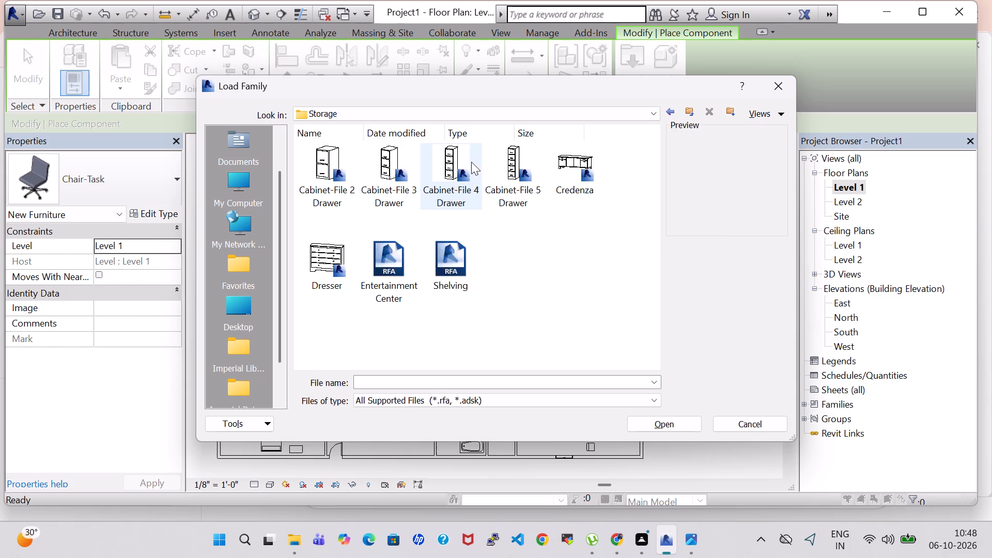
click(670, 113)
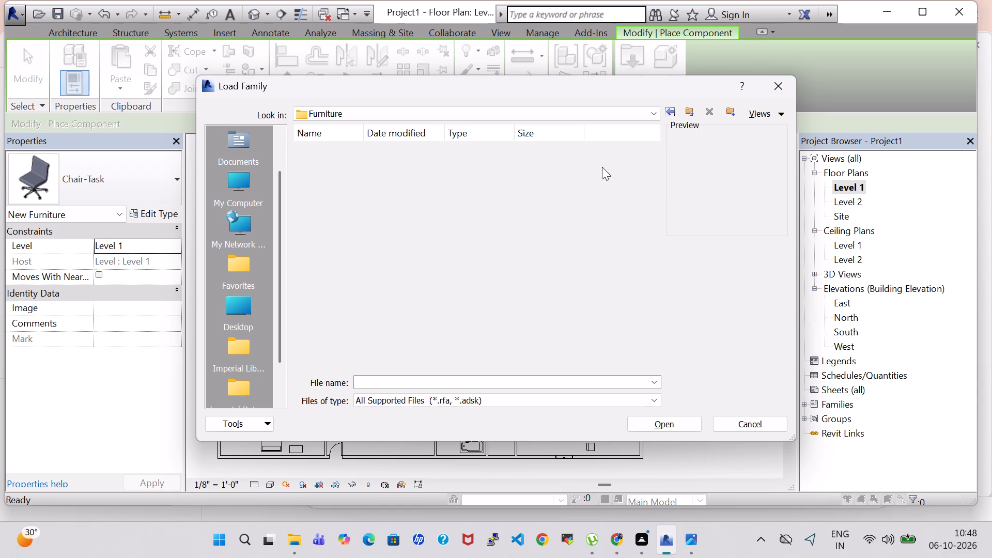
double_click(445, 175)
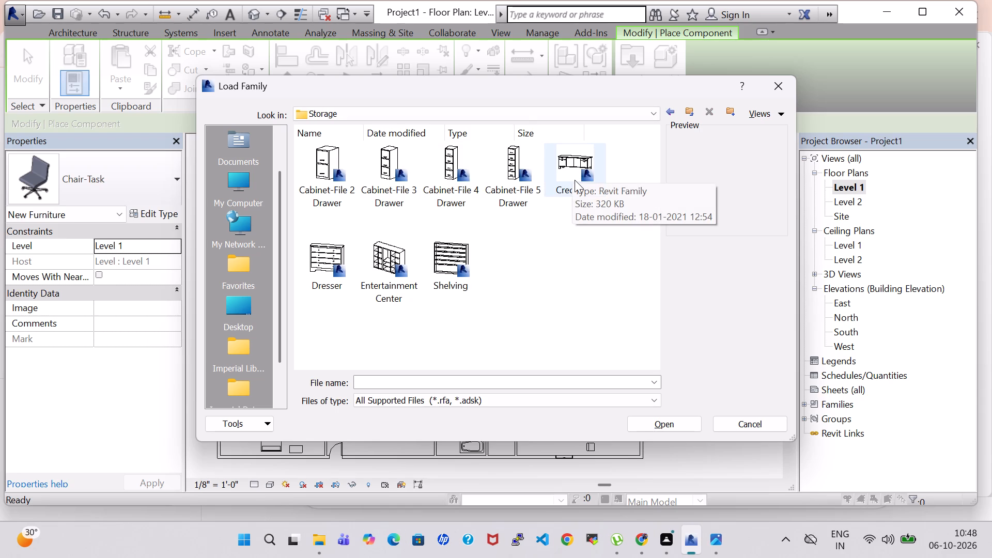
click(670, 114)
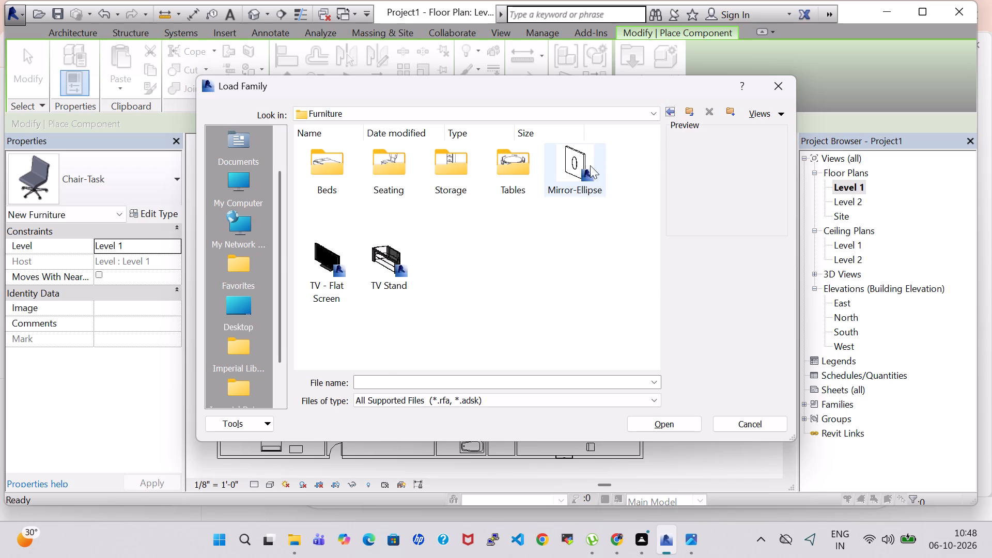
Preview the Desk, Table-Ellipse and Table-Round families in the Tables folder of the US Imperial Furniture library.
click(586, 167)
double_click(502, 160)
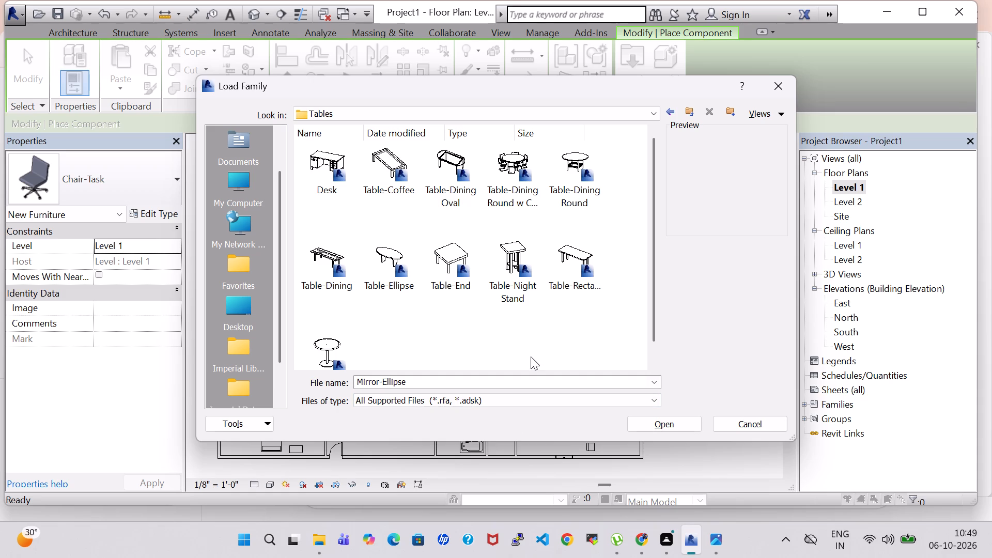
scroll(461, 329, down, 1)
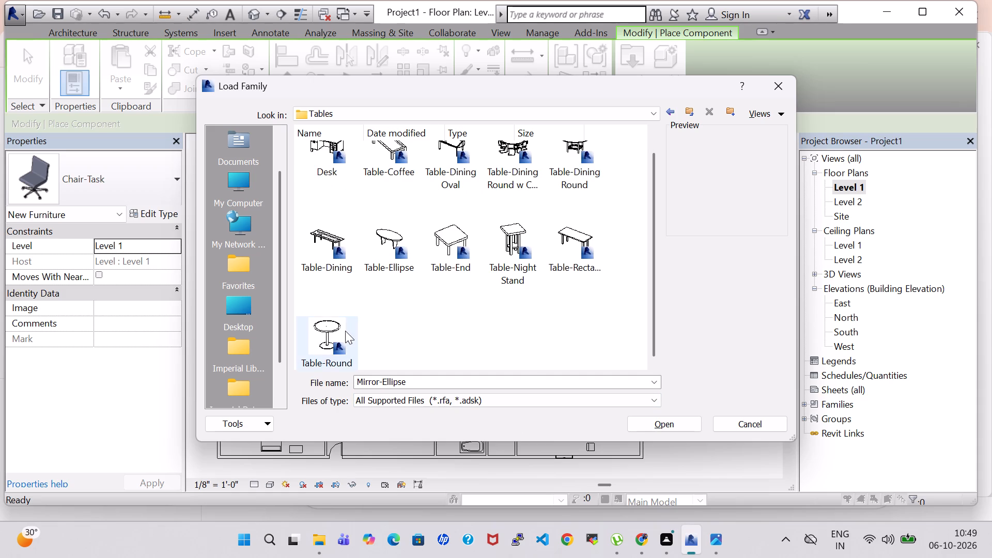
click(345, 331)
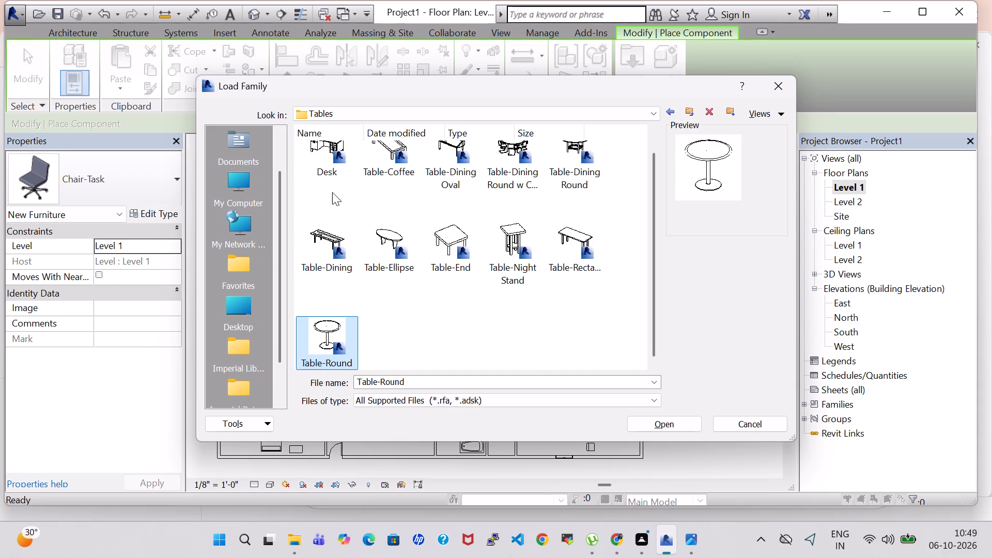
click(332, 154)
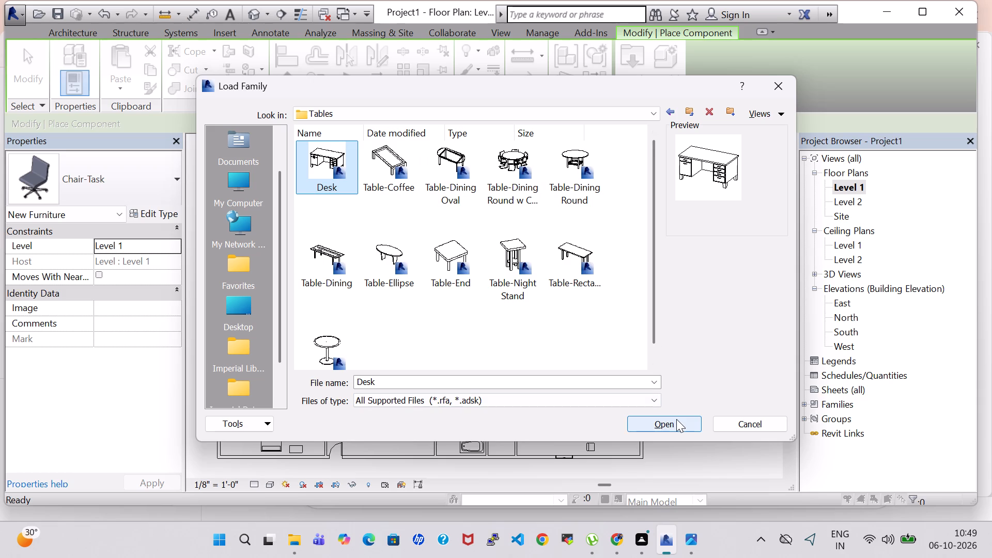
click(383, 260)
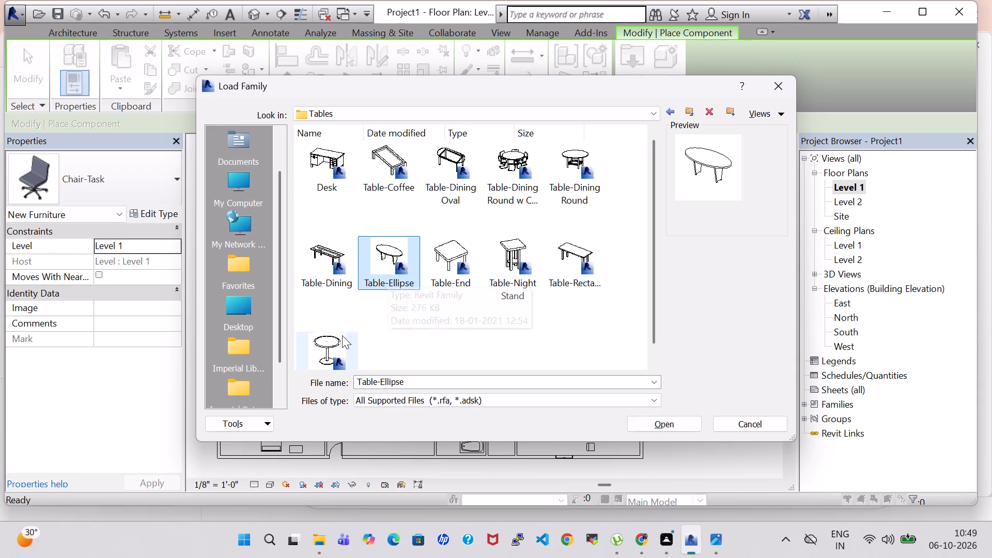
click(332, 336)
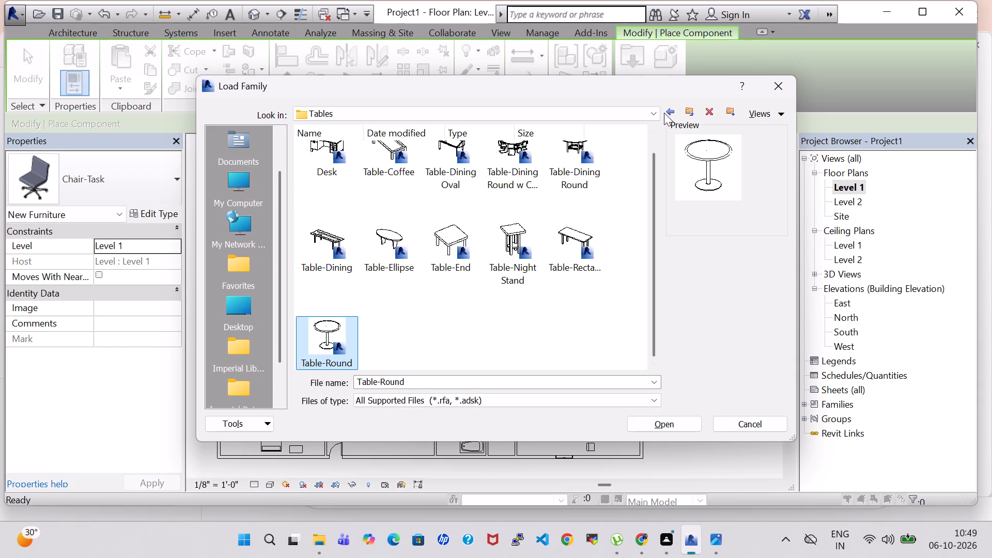
click(668, 110)
double_click(515, 187)
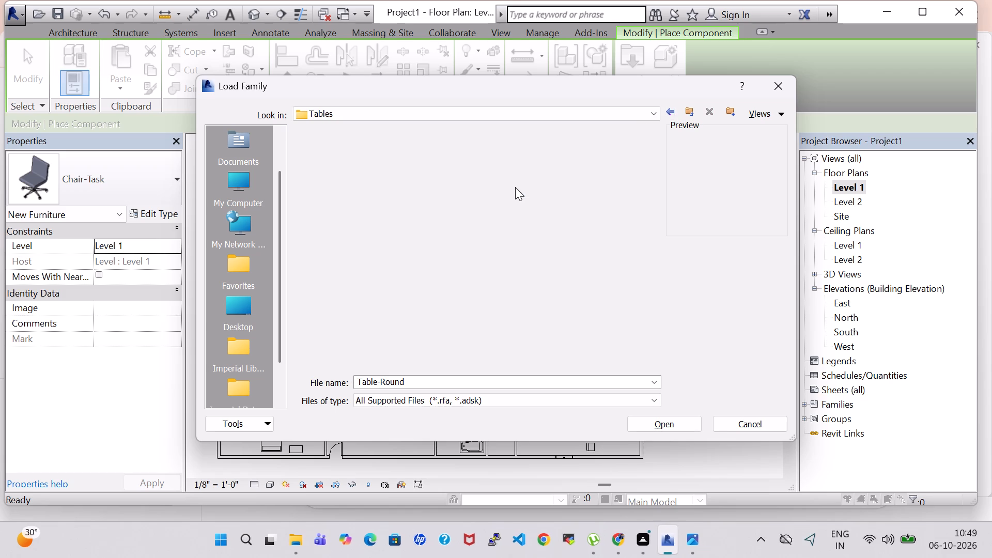
scroll(366, 200, down, 1)
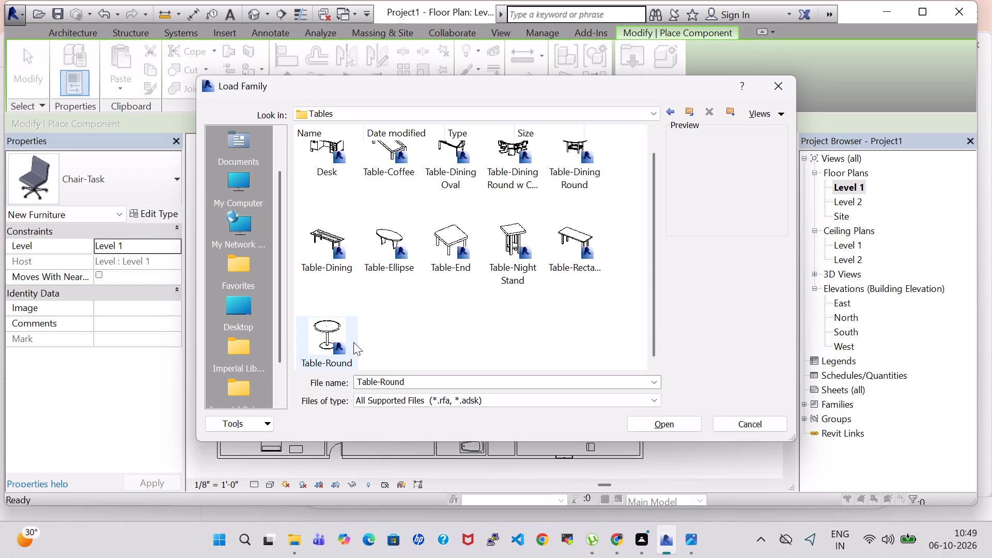
scroll(353, 342, up, 2)
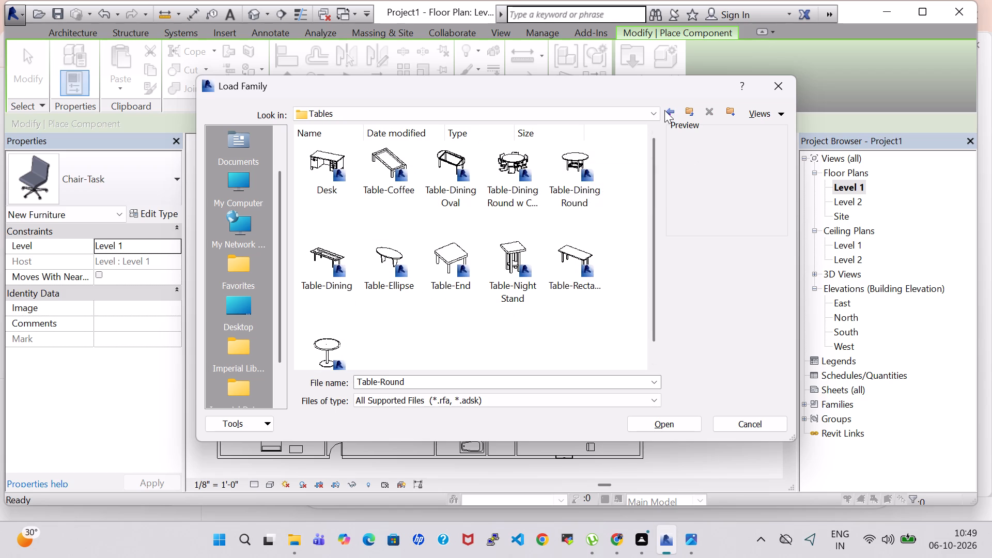
Look through the Seating and Beds folders of the Furniture library for another family to load.
click(664, 110)
click(671, 111)
double_click(412, 179)
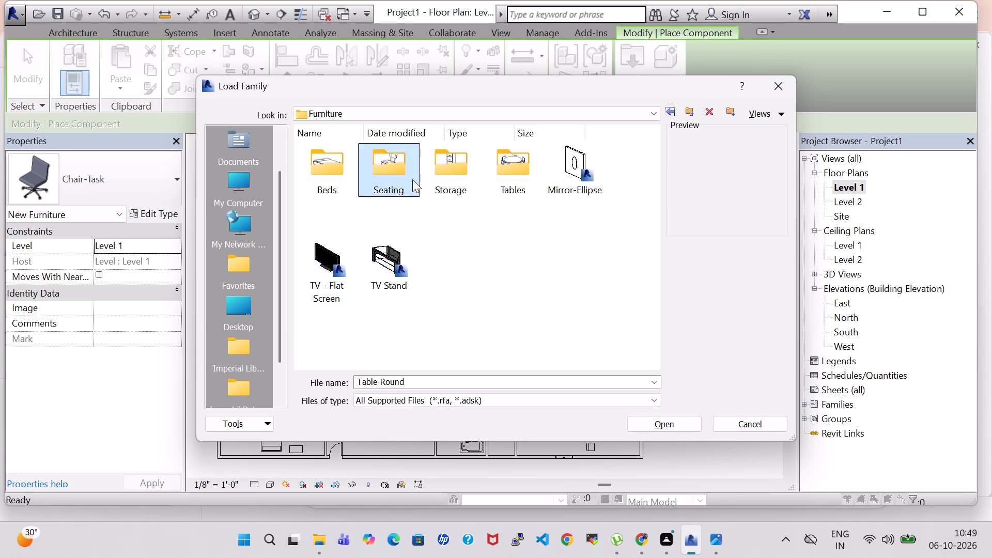
scroll(344, 187, down, 1)
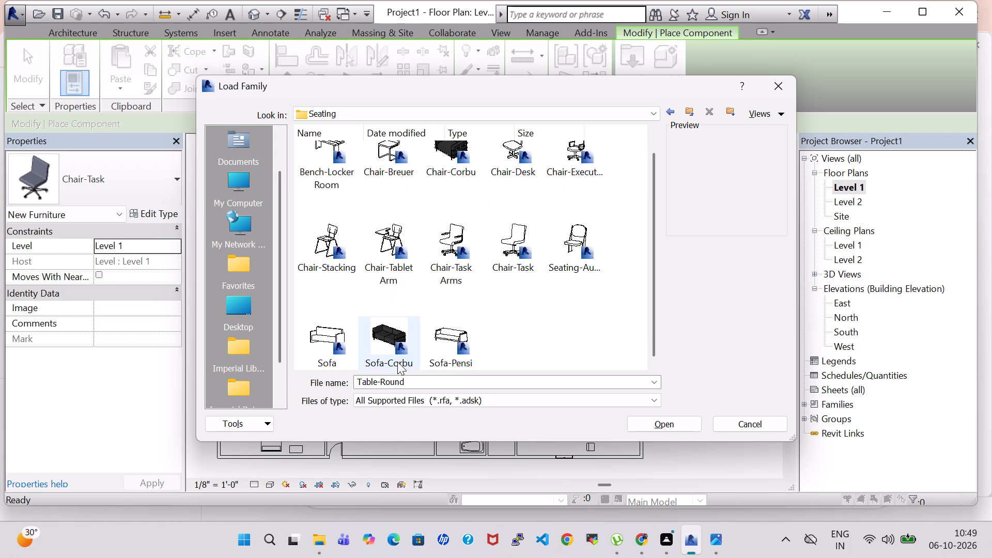
click(673, 109)
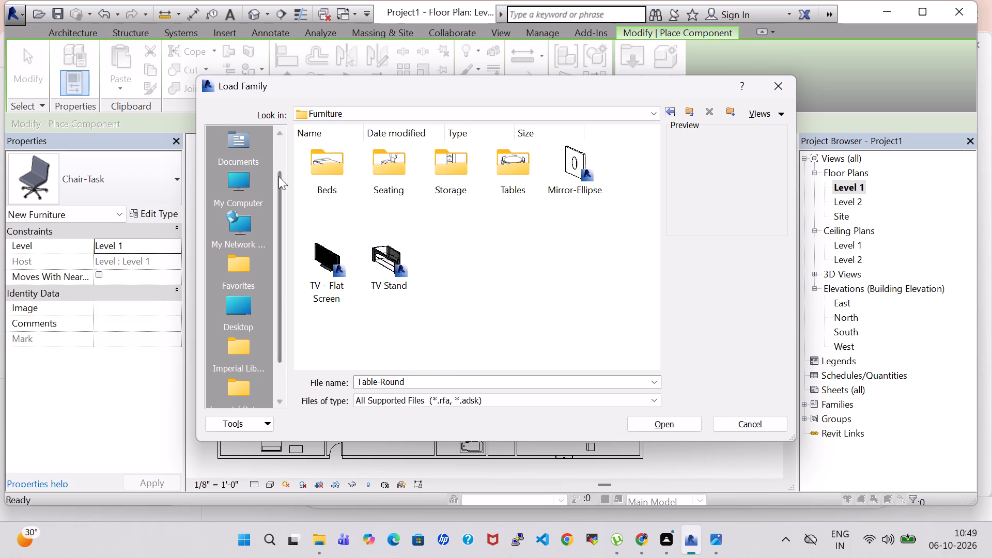
double_click(330, 172)
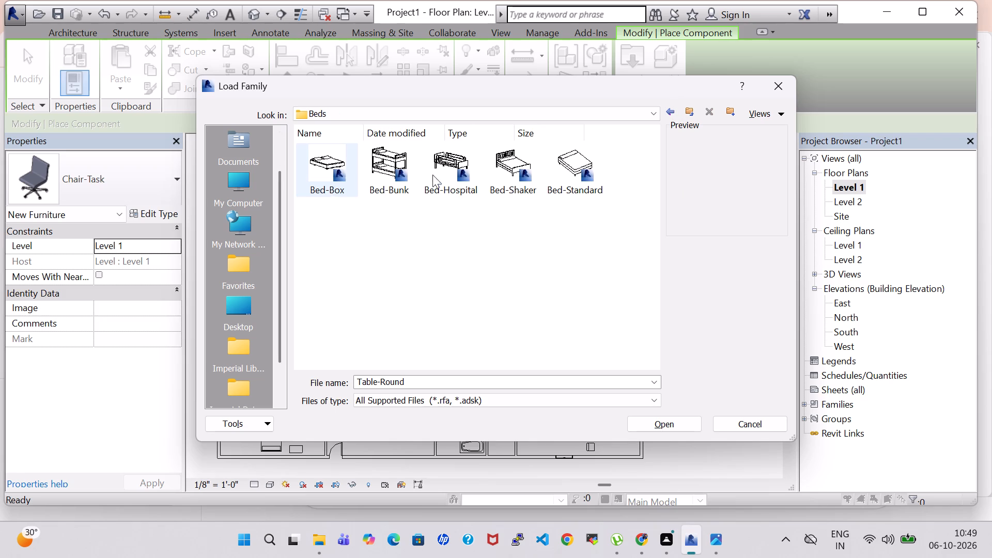
click(675, 112)
Browse the US Imperial library, including the Furniture System and Detail Items Div 06-Wood and Plastic folders, for usable families.
click(674, 112)
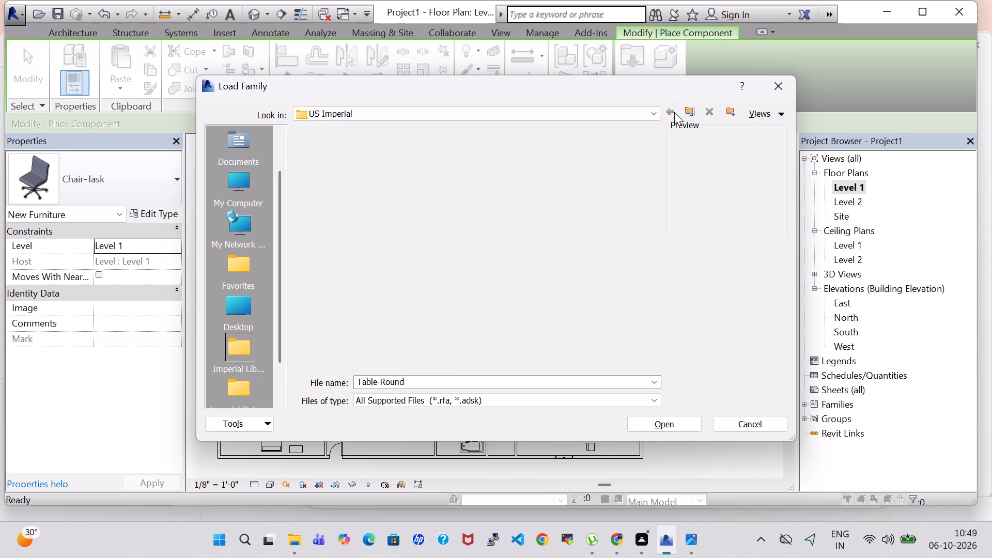
scroll(528, 183, down, 2)
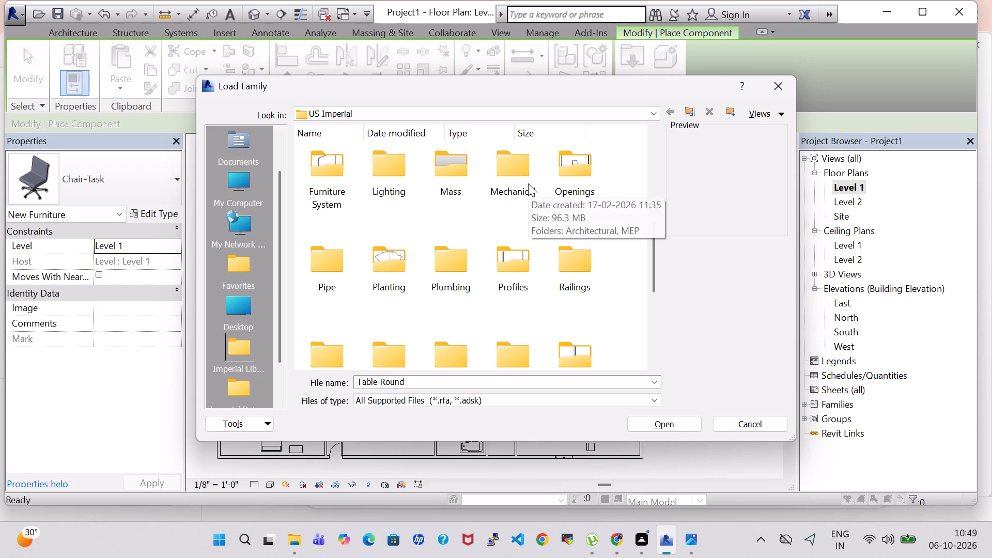
double_click(344, 179)
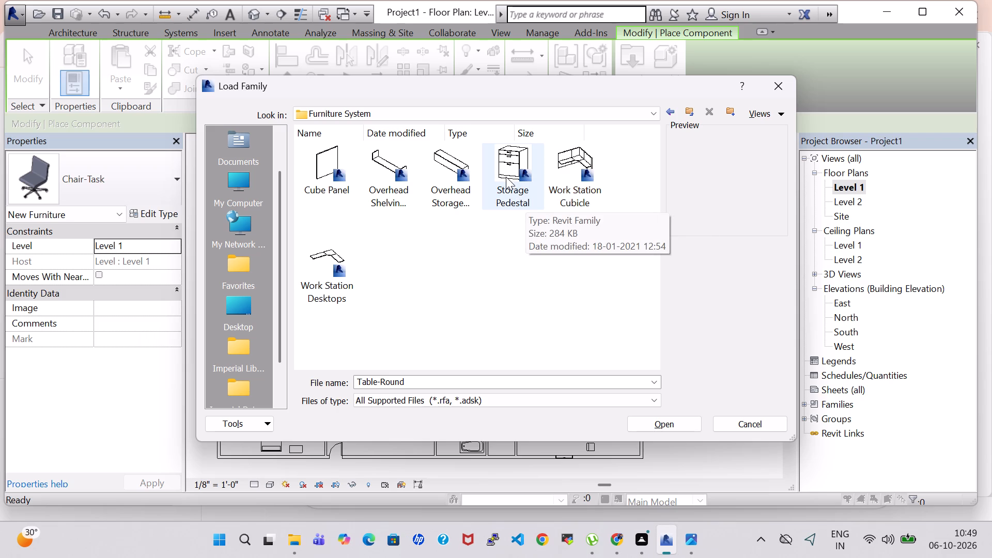
click(669, 112)
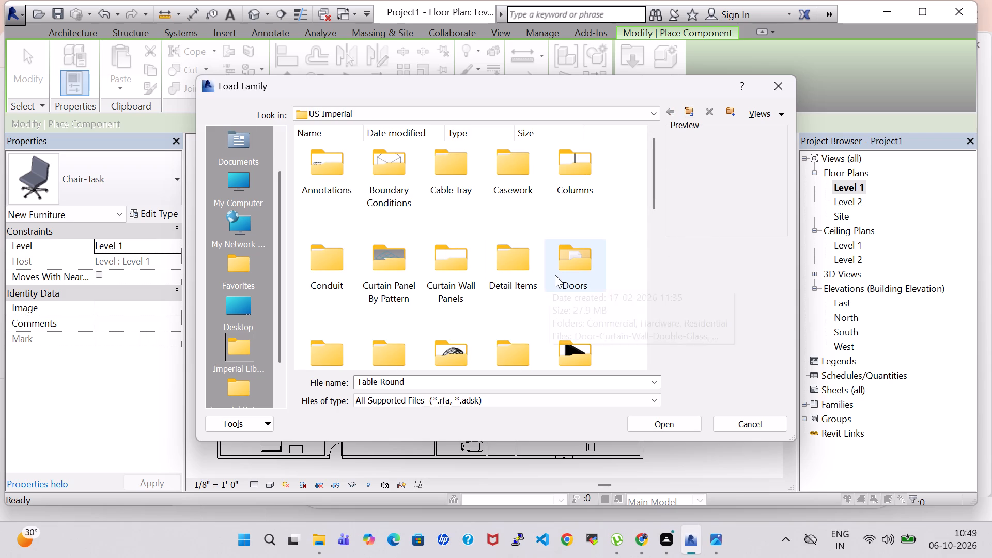
double_click(538, 275)
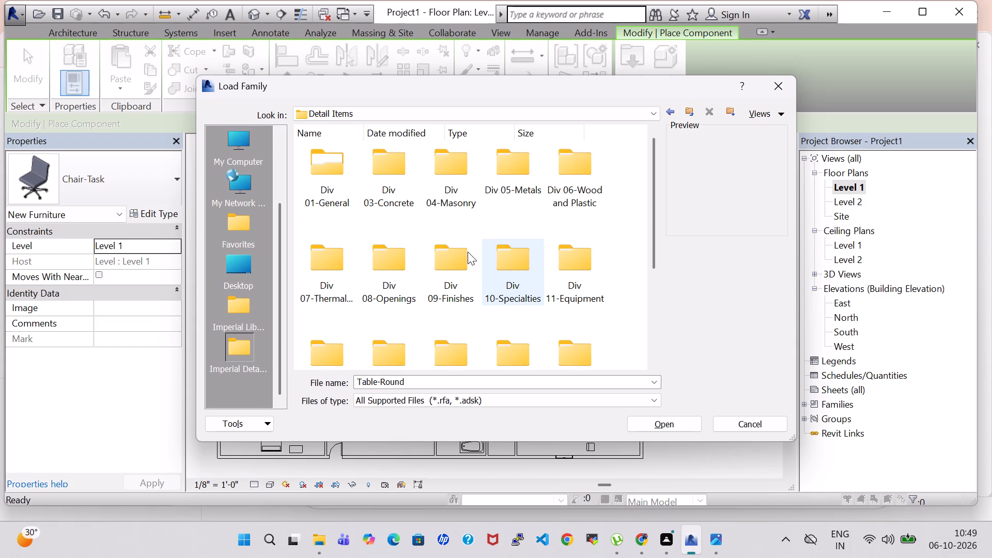
double_click(594, 191)
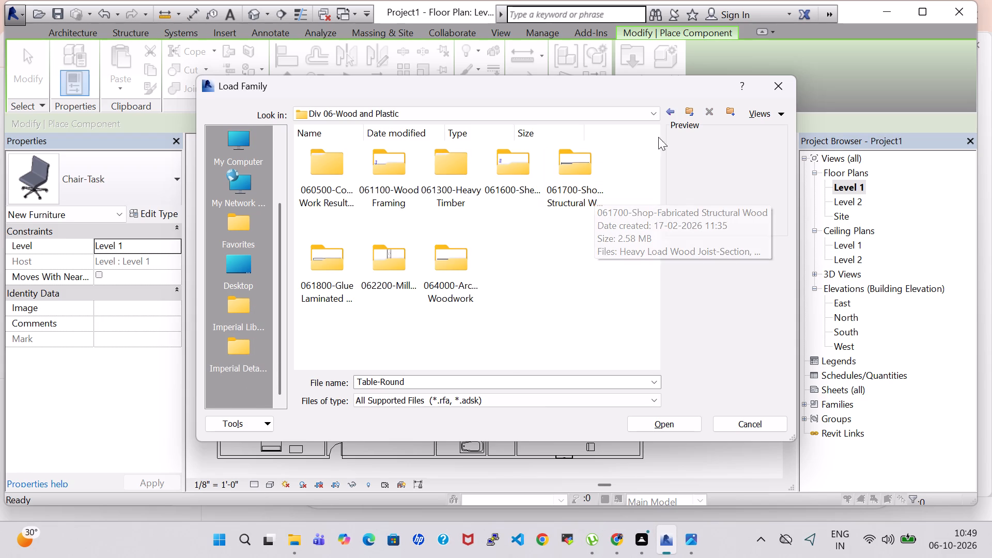
click(670, 110)
click(670, 110)
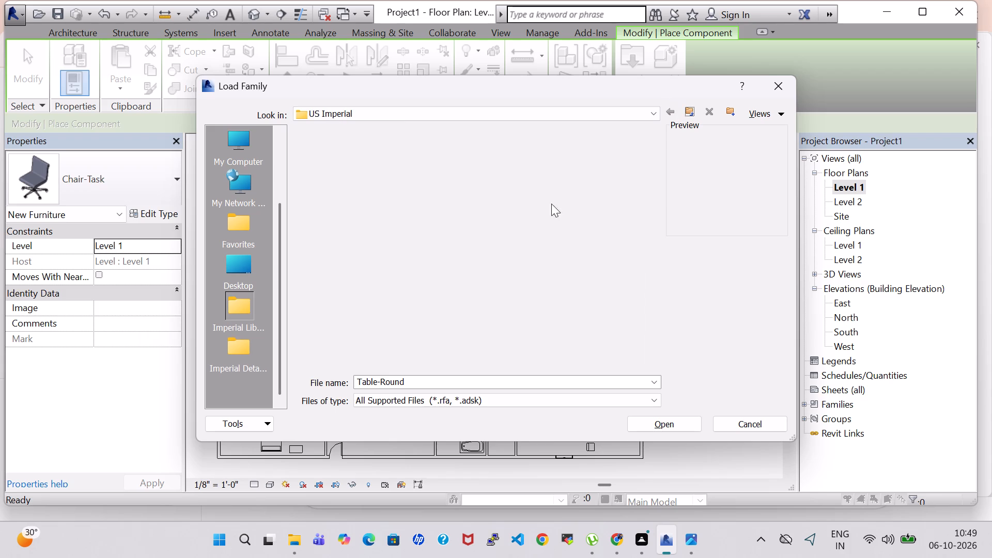
scroll(542, 277, down, 3)
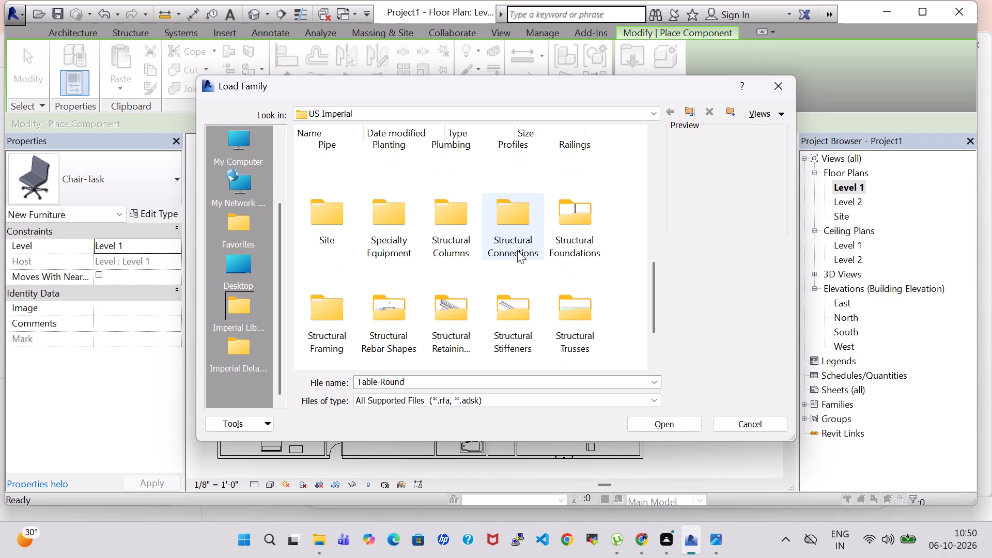
scroll(354, 262, down, 1)
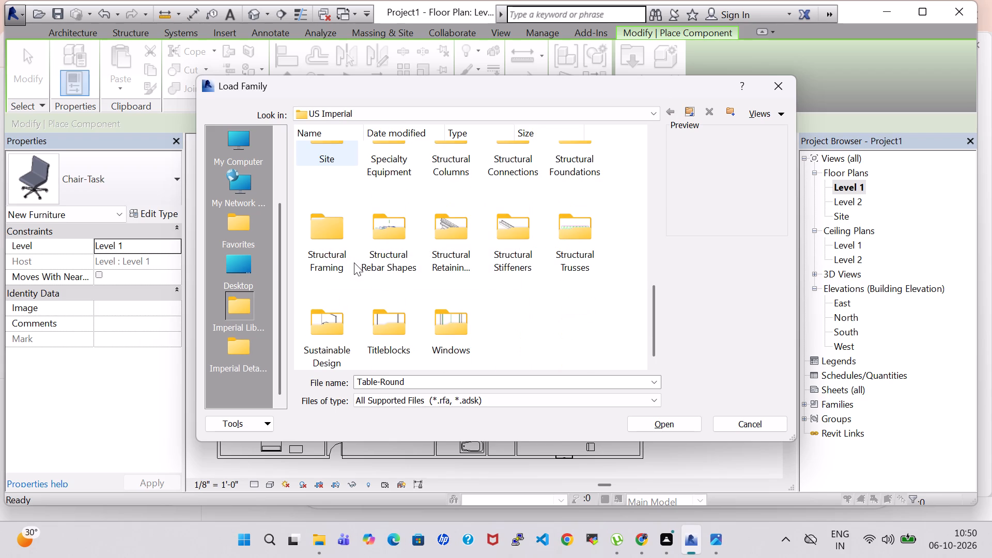
scroll(354, 262, down, 1)
click(671, 109)
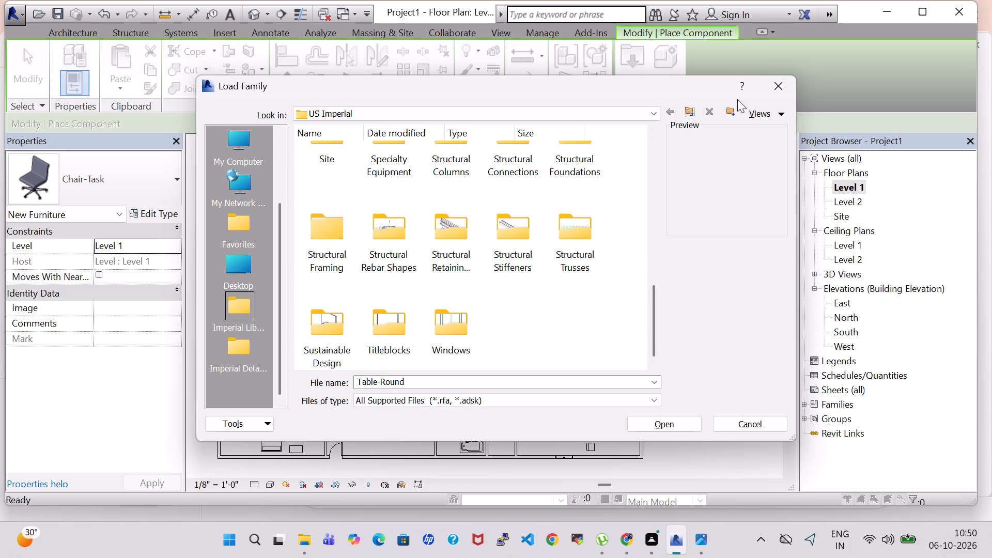
scroll(574, 190, up, 5)
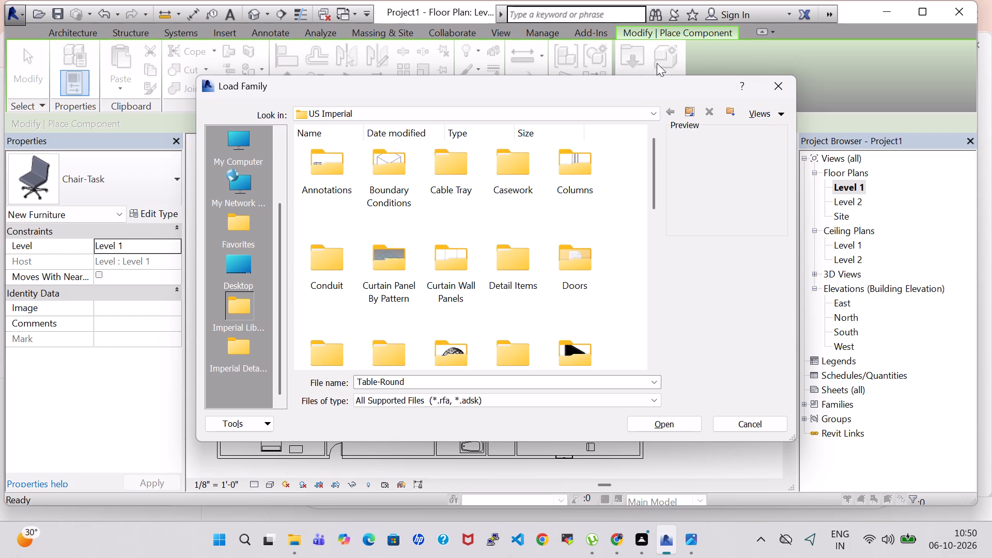
Check the RVT 2016 Family Templates folder and the Generic folder under Libraries for families, and close without loading any.
click(659, 116)
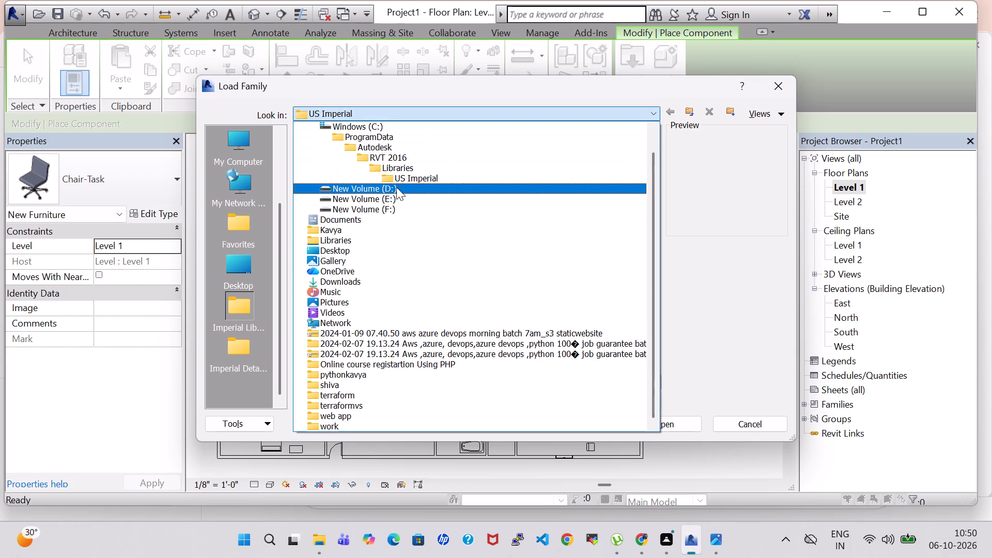
double_click(396, 152)
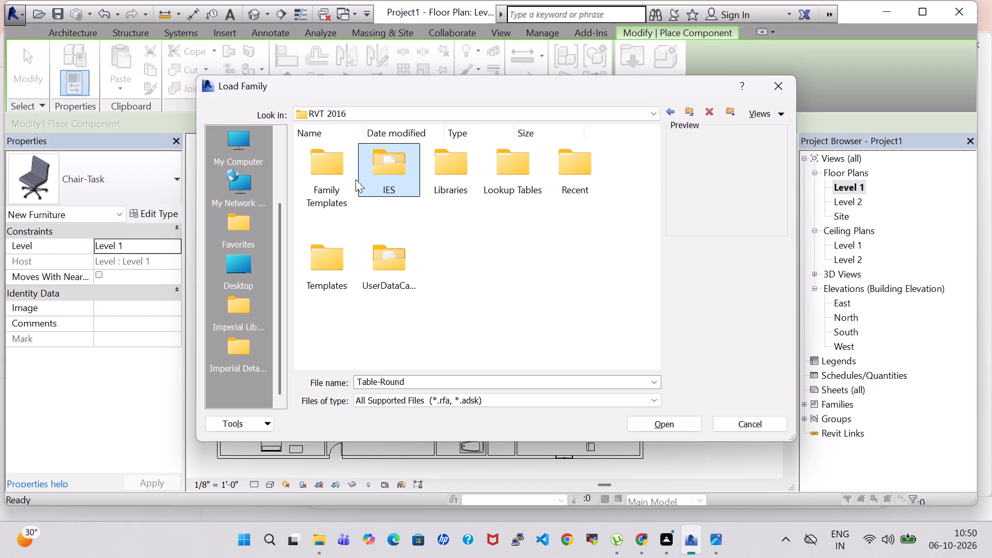
double_click(329, 179)
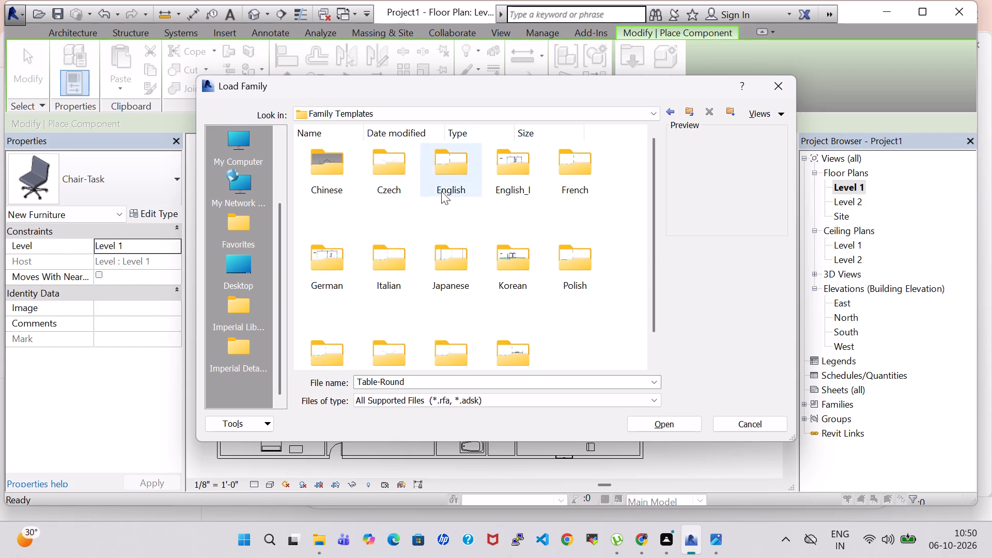
click(675, 114)
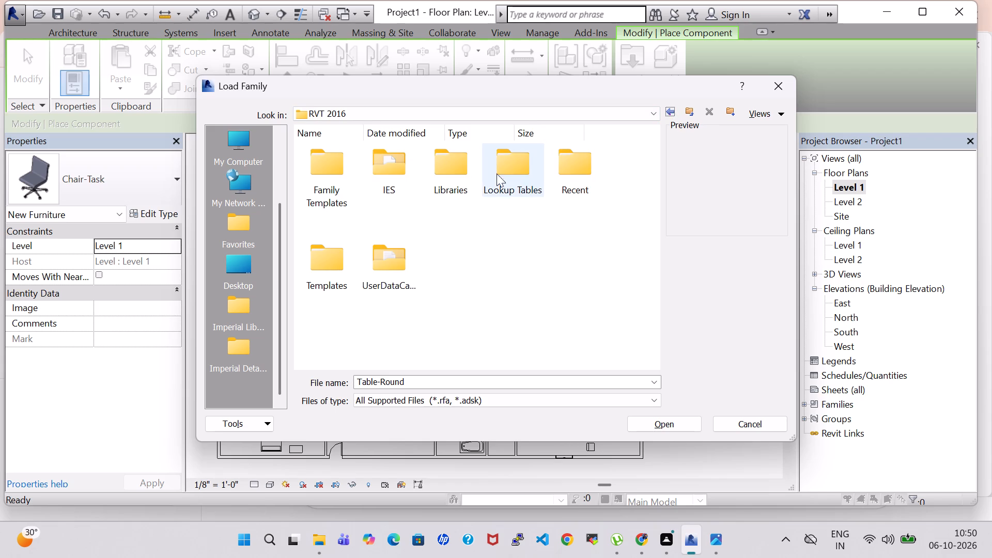
double_click(465, 174)
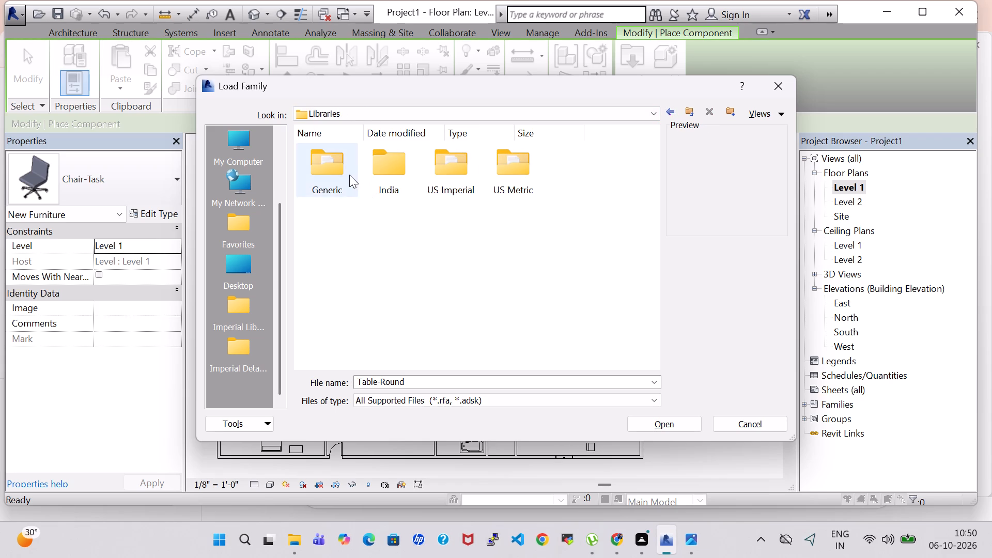
double_click(349, 175)
click(780, 89)
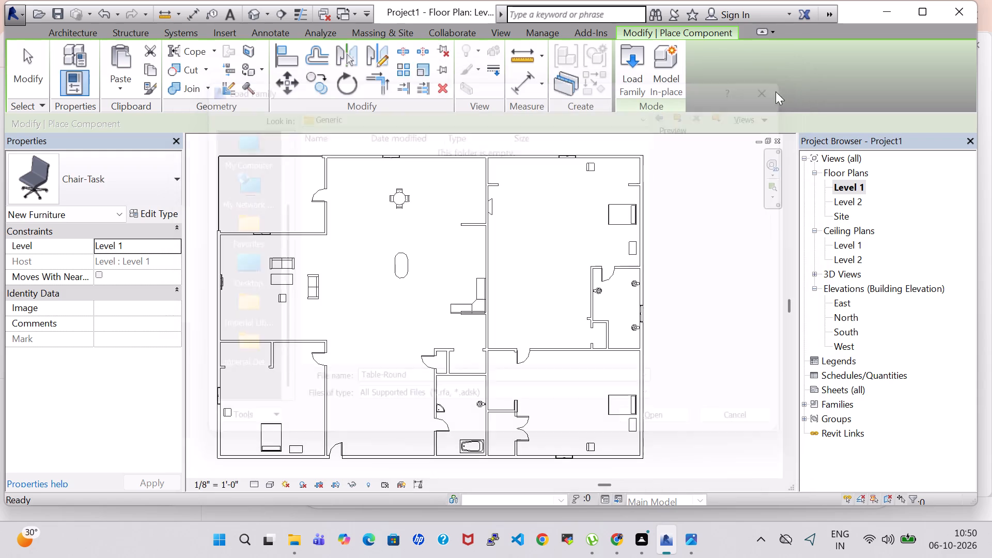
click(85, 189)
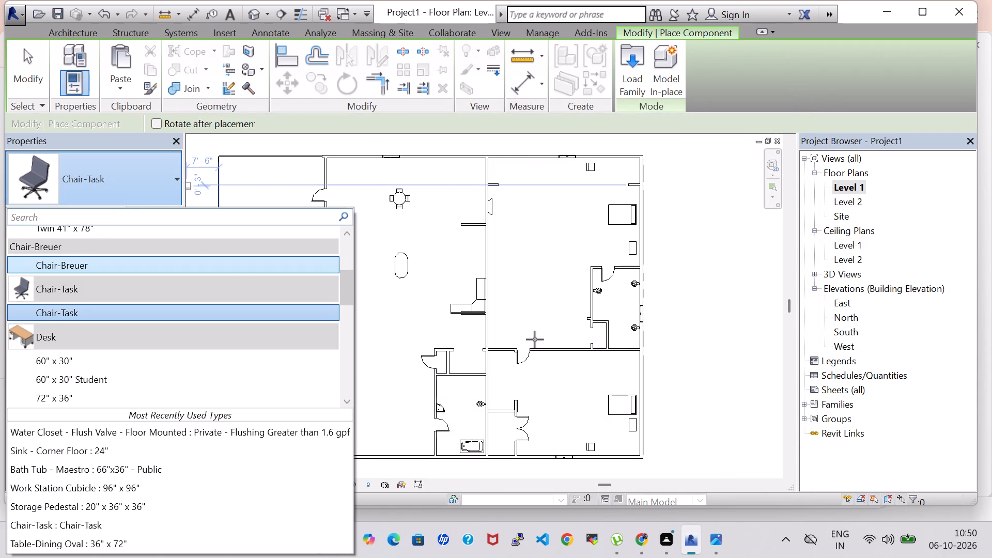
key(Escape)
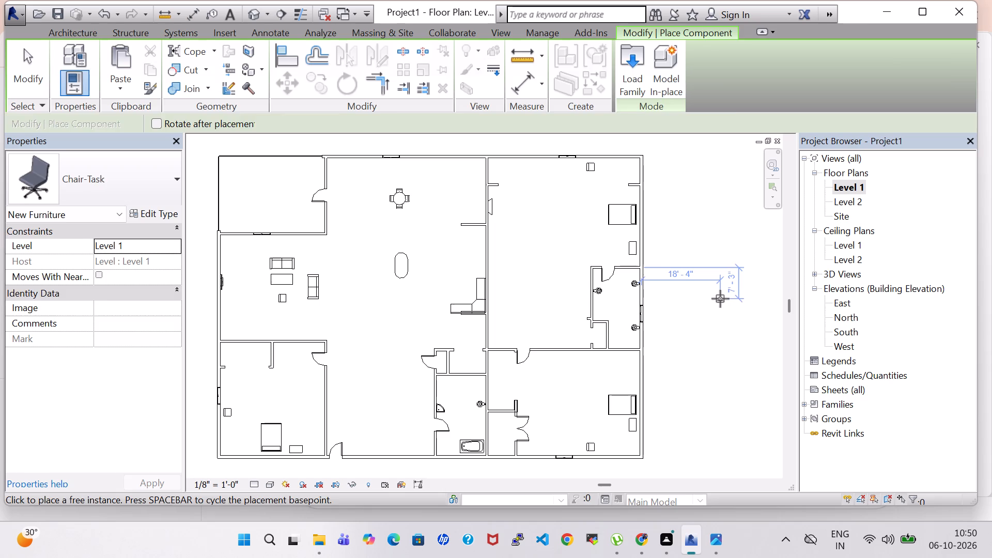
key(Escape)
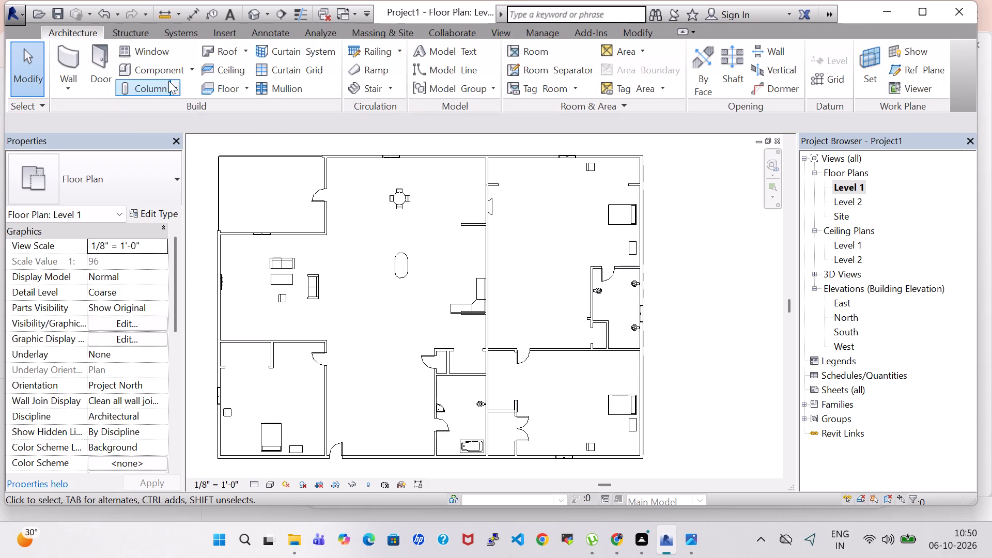
Start placing a component and check the US Imperial library's Furniture and Beds folders for a family to load.
click(168, 59)
click(168, 73)
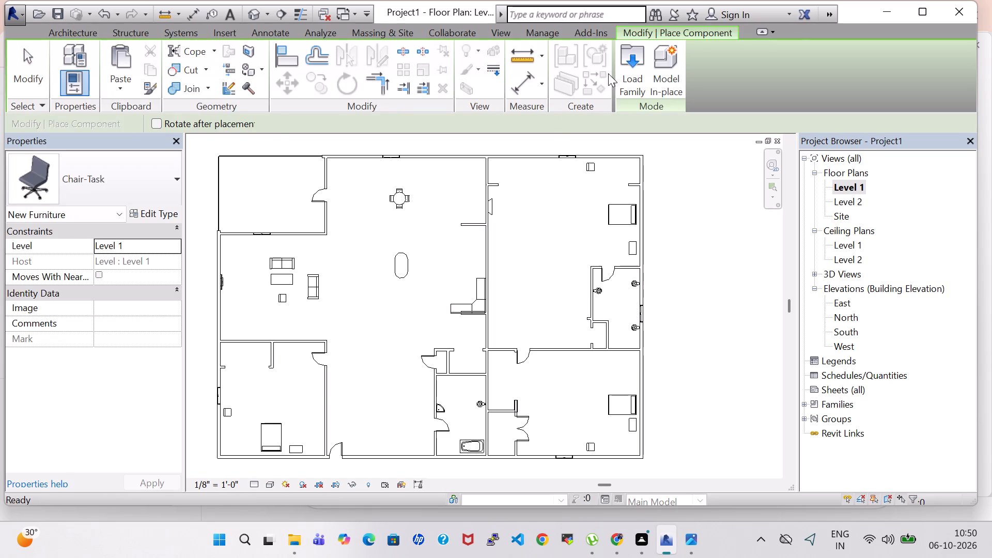
click(646, 71)
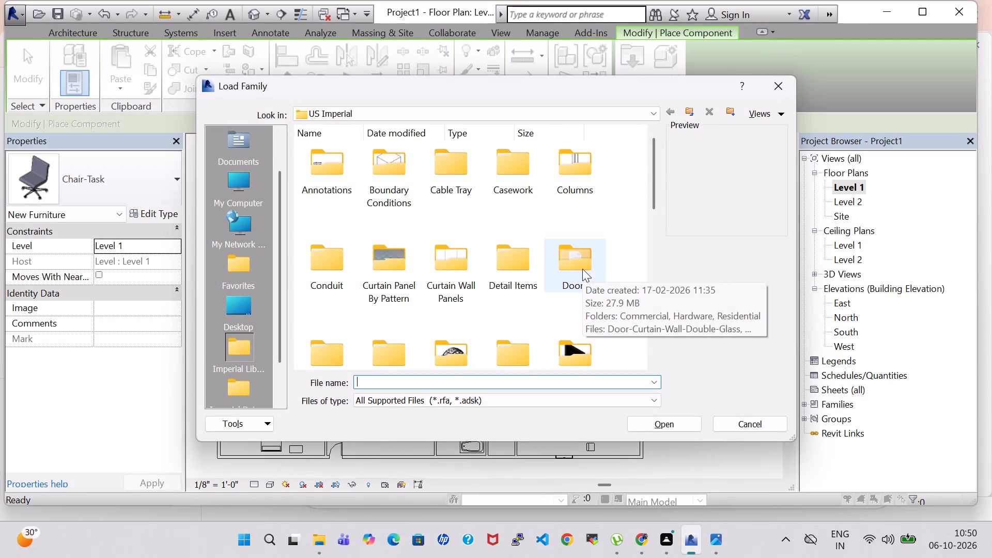
scroll(579, 273, down, 1)
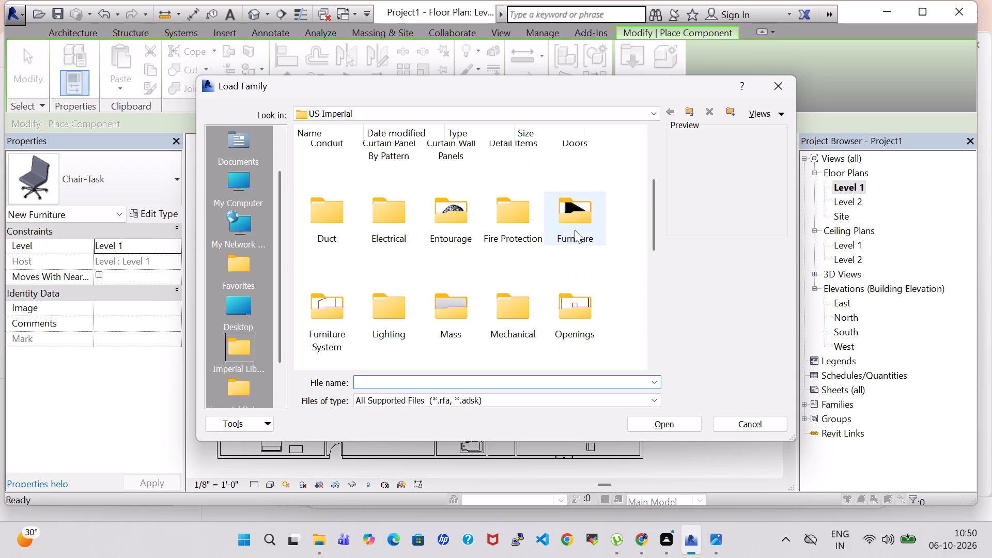
double_click(575, 230)
double_click(329, 176)
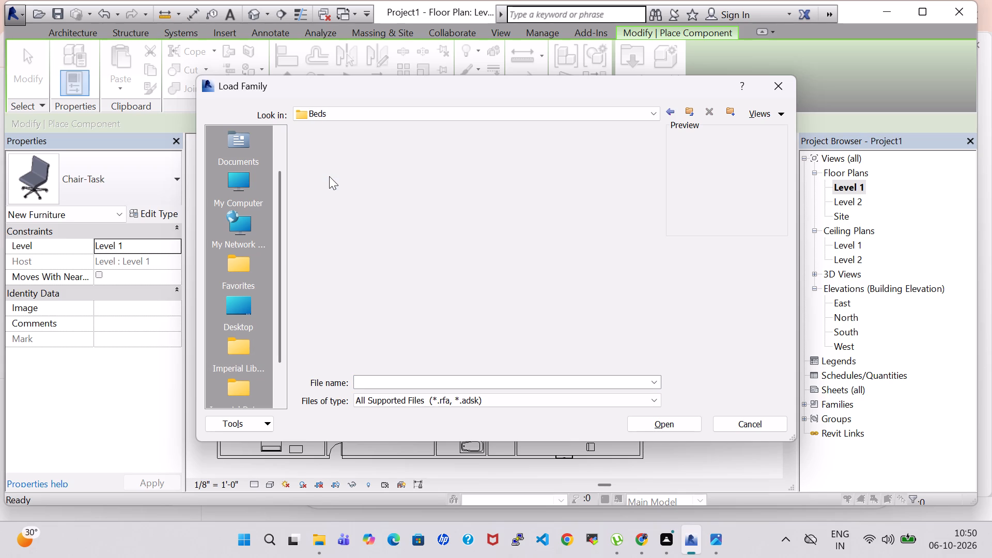
click(670, 112)
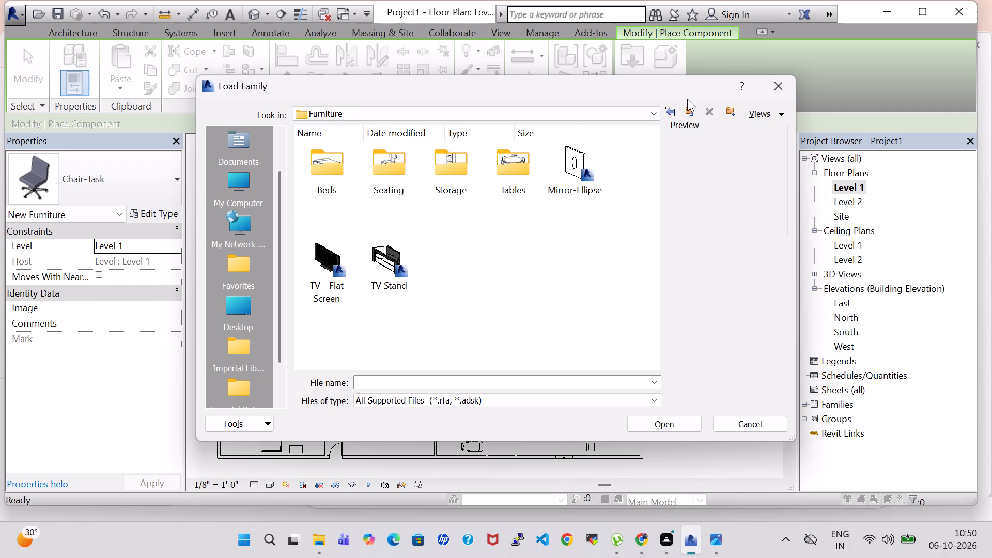
click(676, 111)
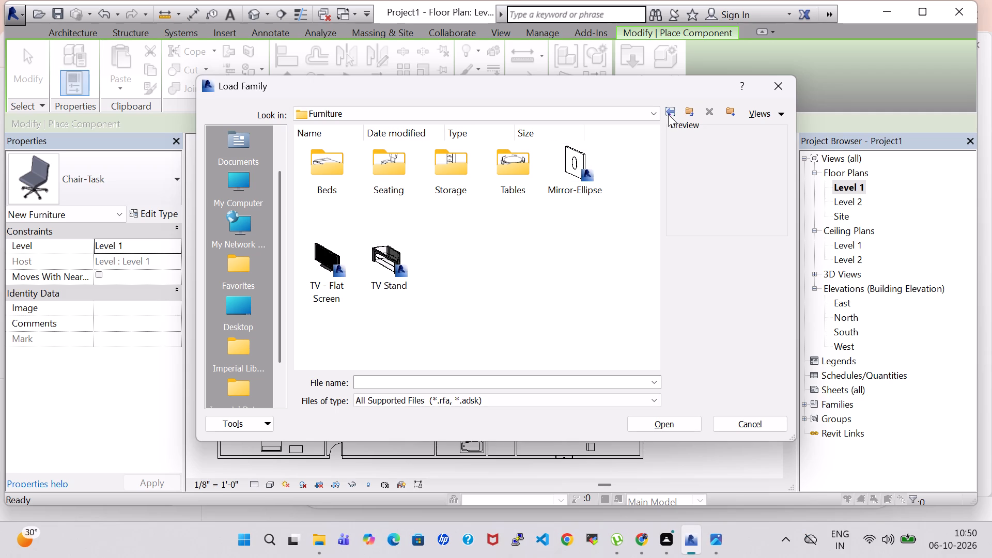
click(668, 114)
Look through the US Imperial category folders and check the Planting folder for usable families.
click(581, 237)
click(577, 258)
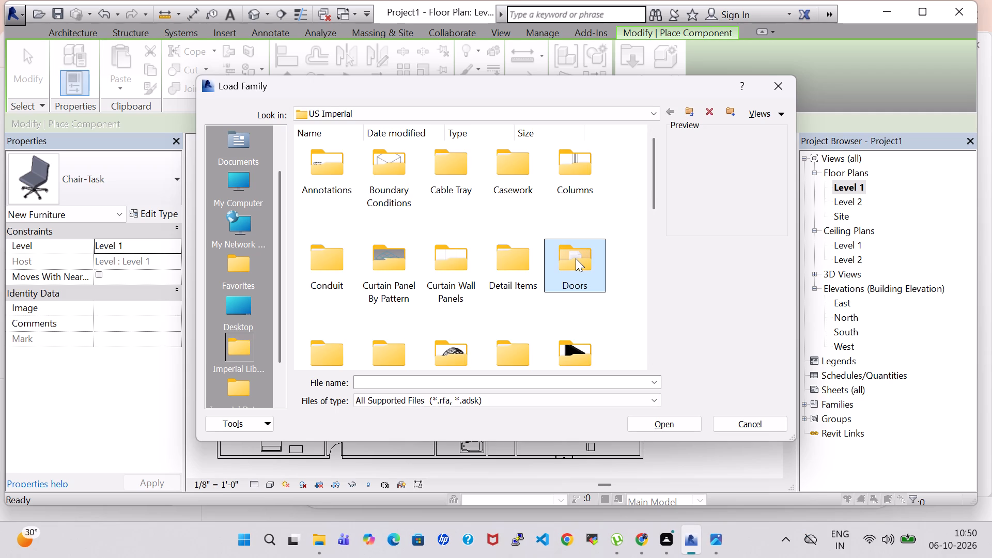
key(k)
key(k)
key(k)
scroll(562, 271, down, 2)
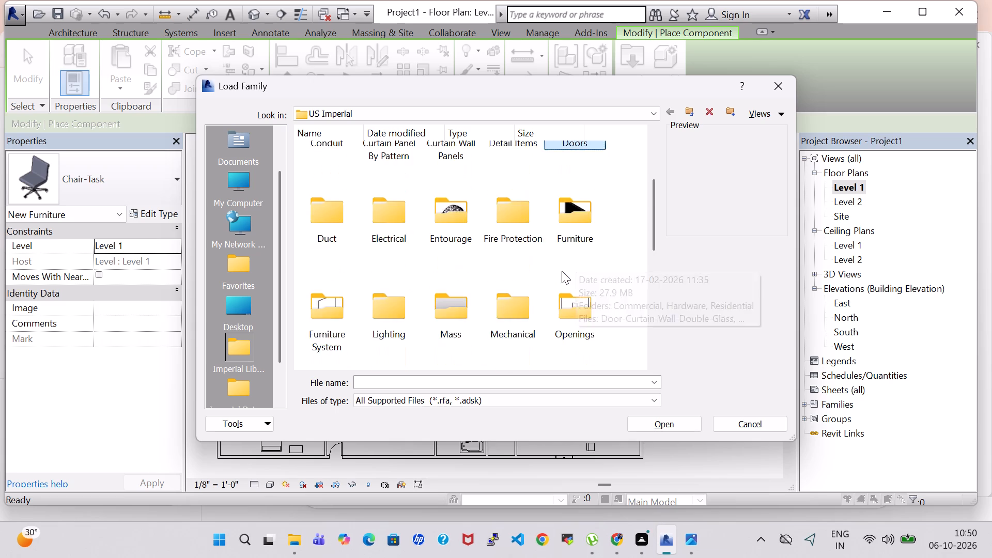
double_click(403, 273)
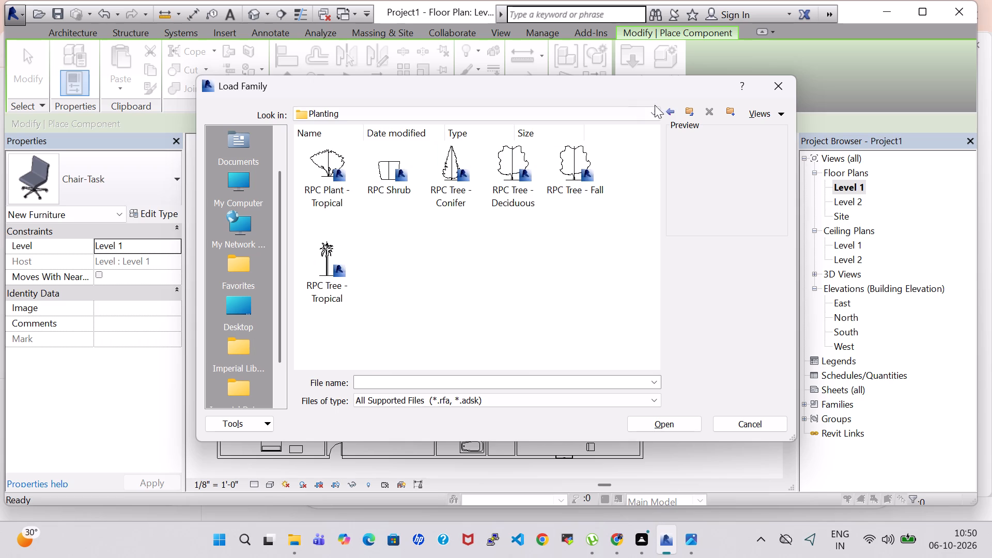
click(673, 112)
Check the MEP Fixtures folder under Plumbing in the US Imperial library for usable families.
scroll(472, 310, down, 1)
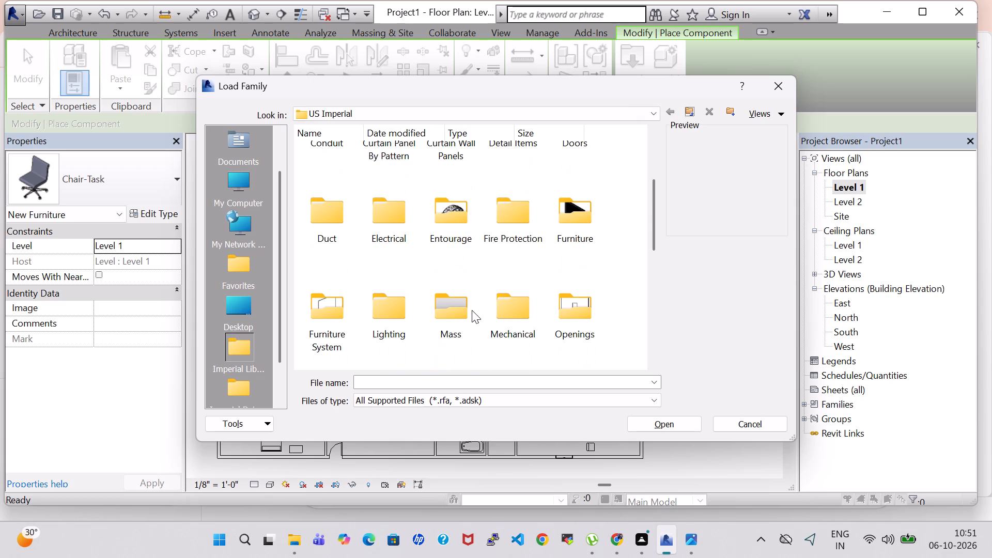
scroll(428, 239, down, 1)
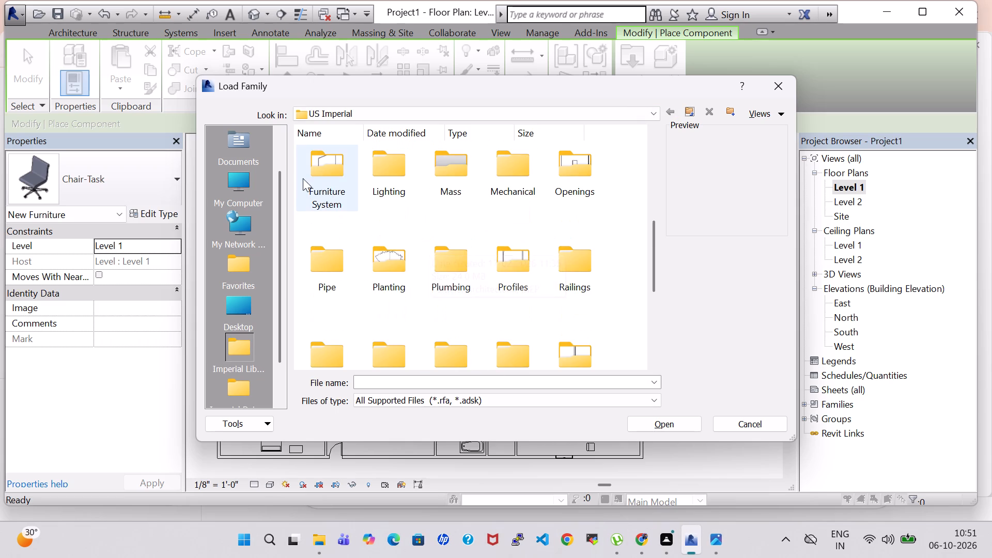
double_click(435, 262)
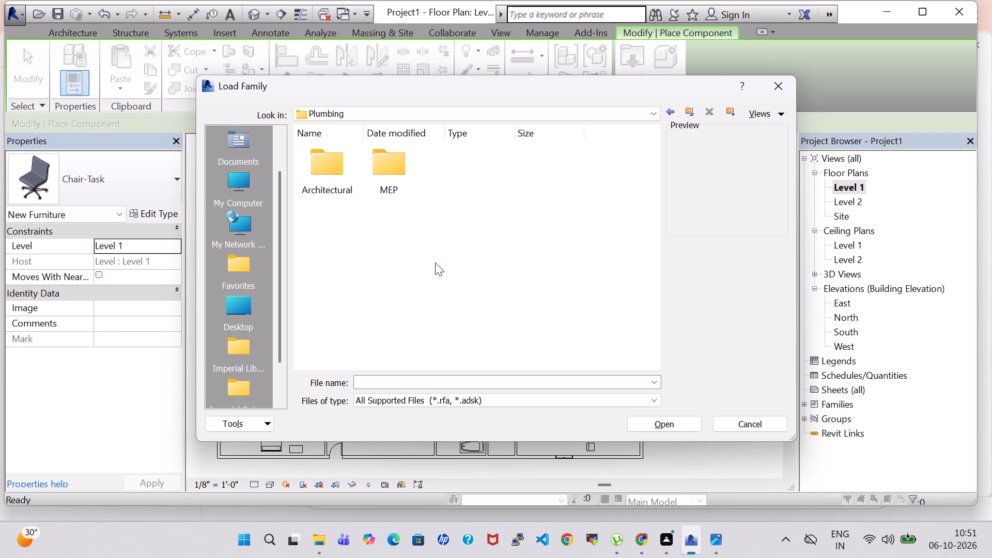
double_click(391, 177)
double_click(384, 178)
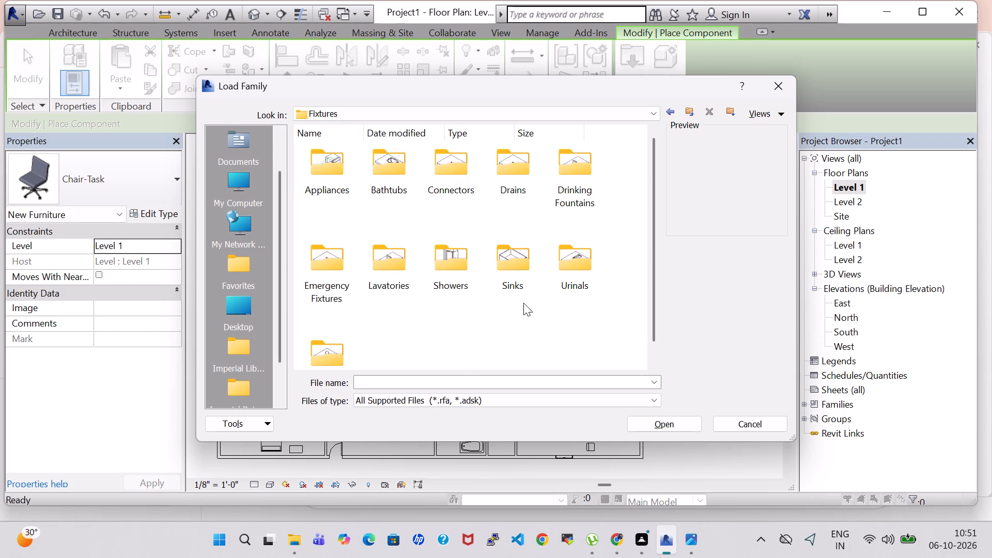
scroll(482, 303, down, 1)
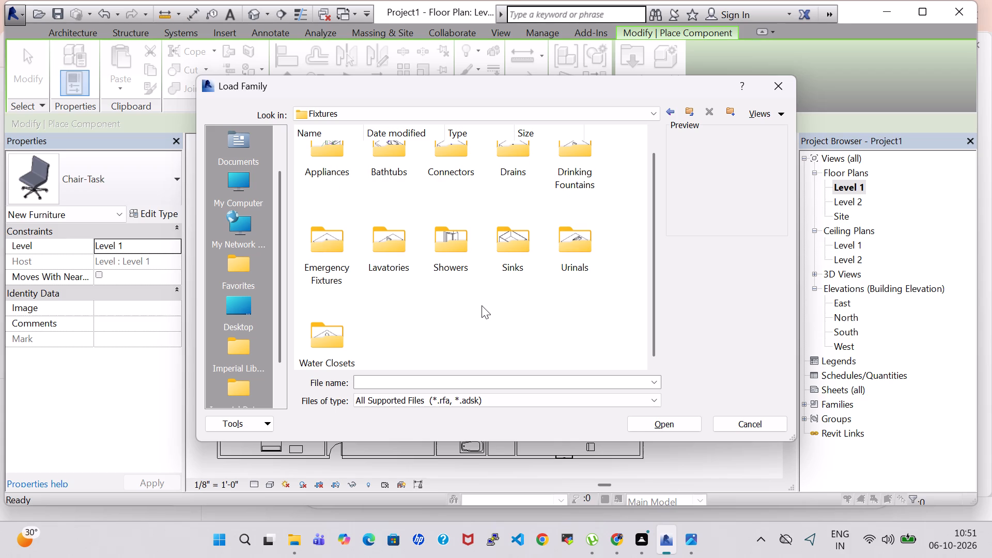
click(667, 113)
click(667, 113)
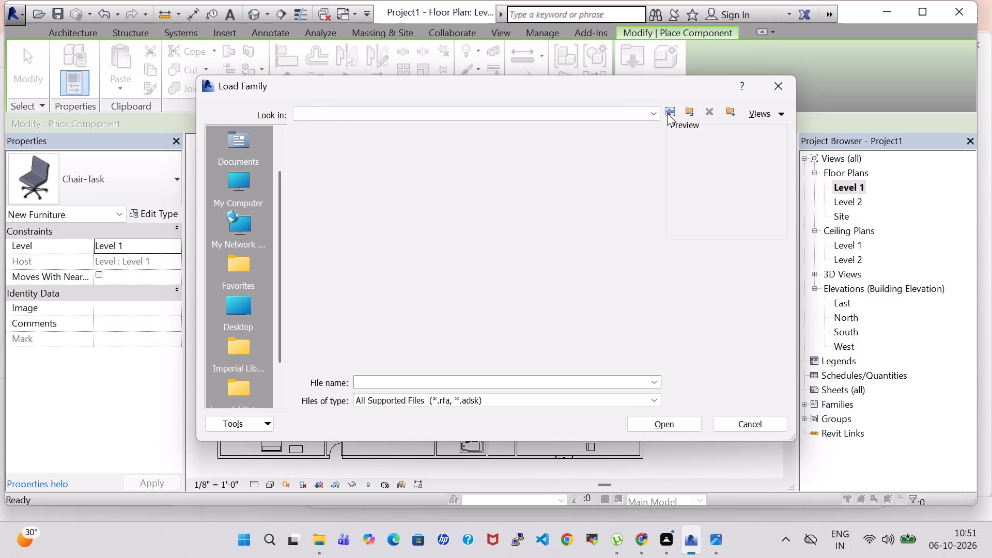
click(667, 113)
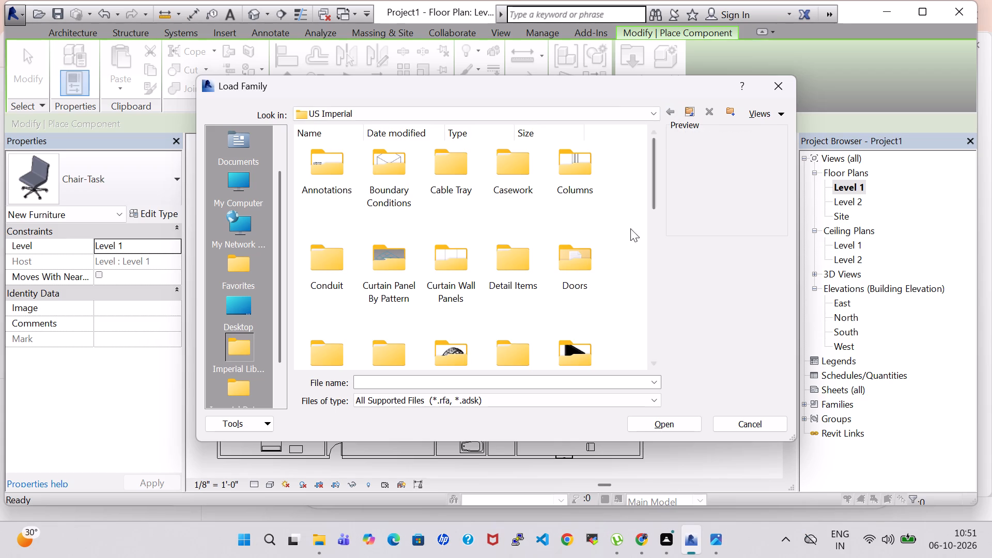
Look through the remaining US Imperial category folders, including Windows, for a family to load.
scroll(624, 268, down, 4)
scroll(624, 268, up, 1)
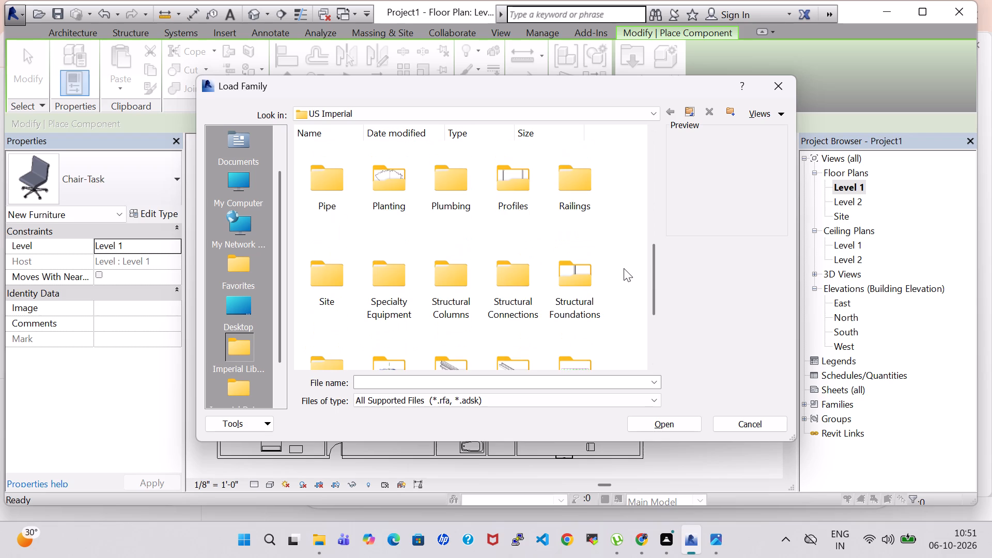
click(509, 185)
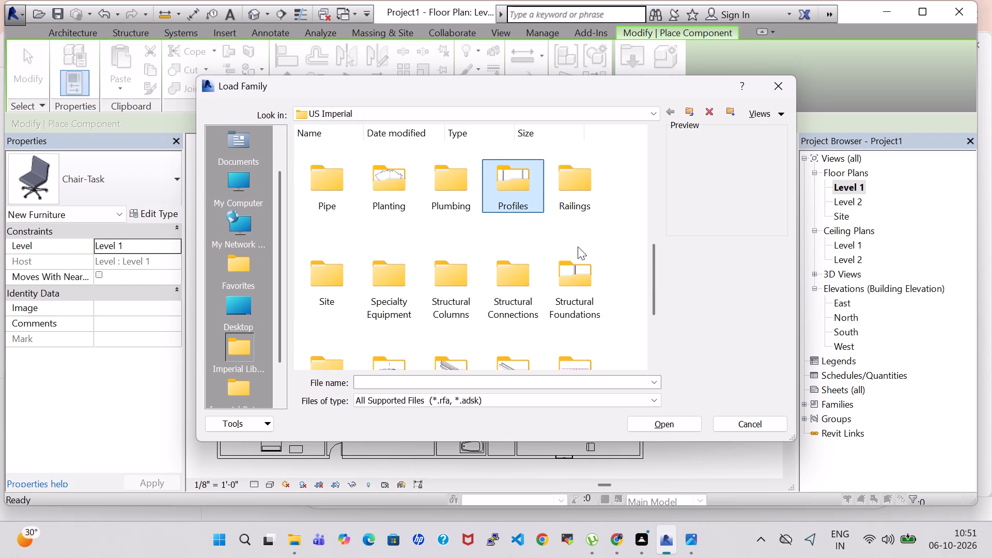
double_click(315, 198)
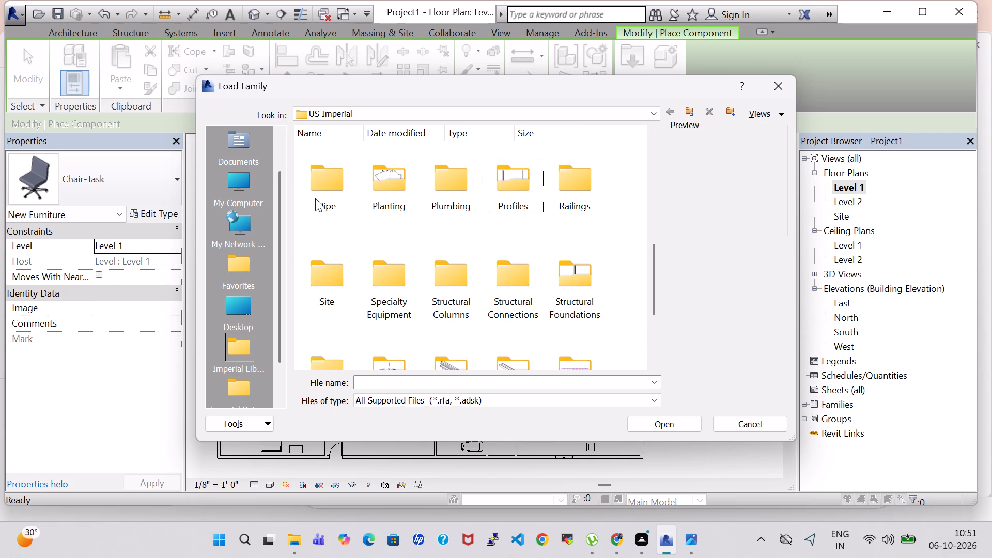
scroll(418, 209, down, 1)
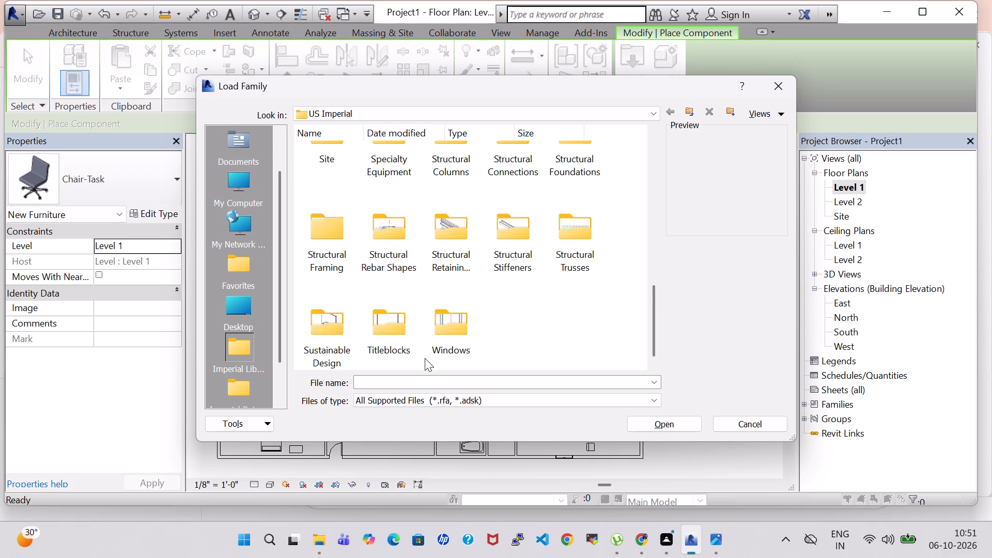
double_click(448, 348)
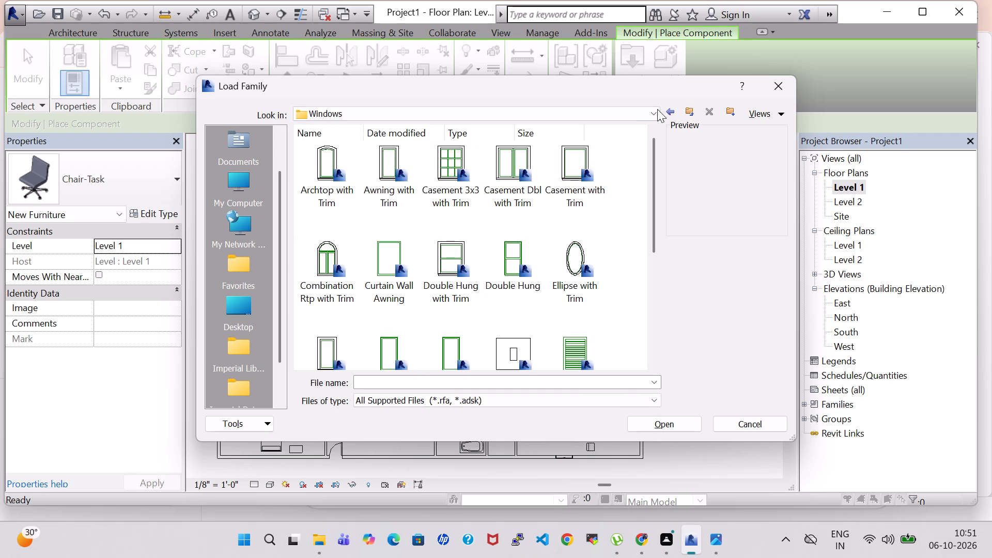
click(665, 110)
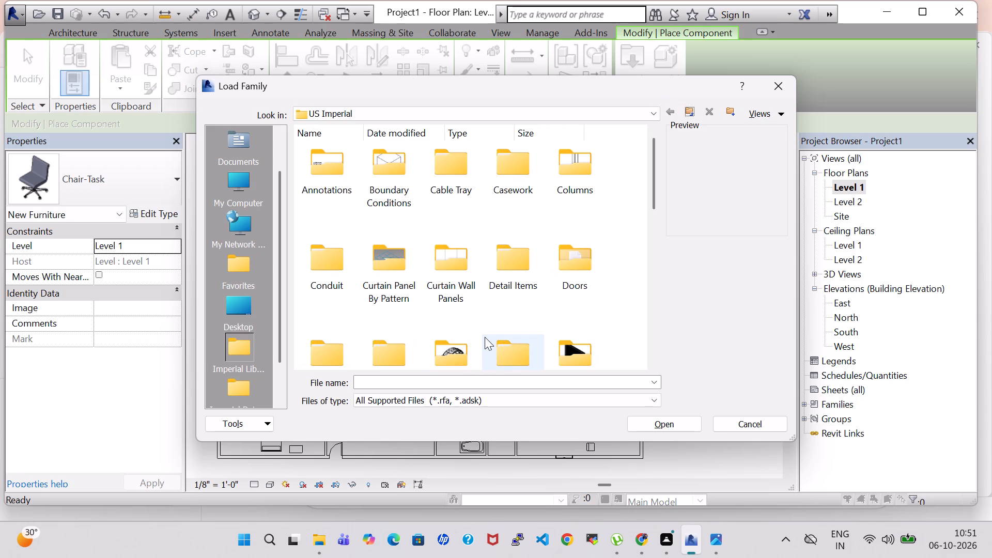
scroll(485, 337, up, 3)
scroll(485, 337, down, 1)
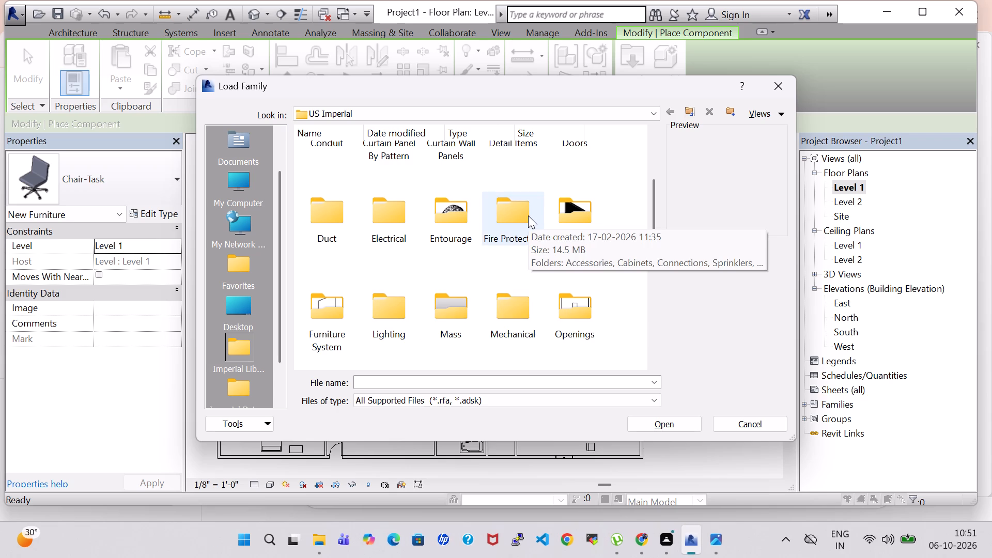
scroll(528, 219, down, 3)
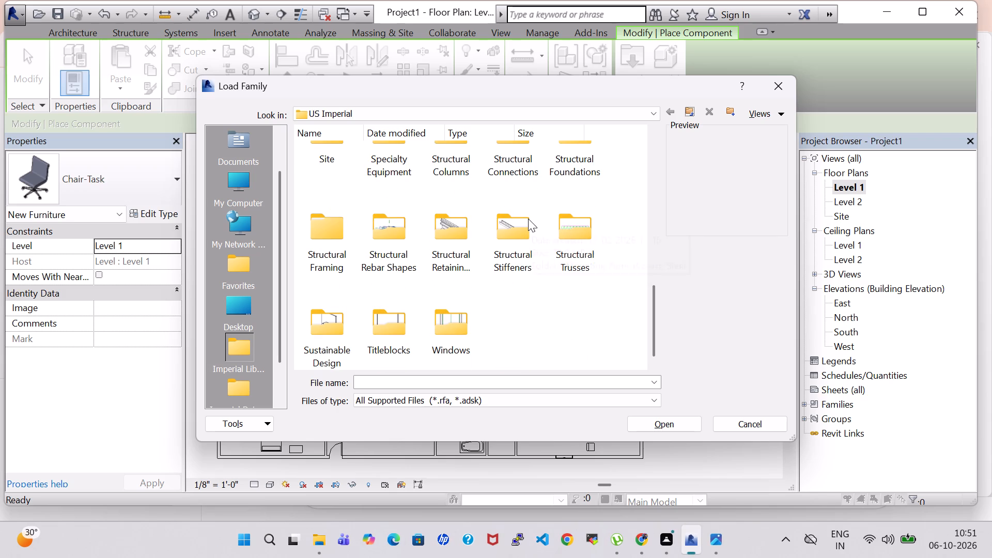
scroll(528, 219, up, 6)
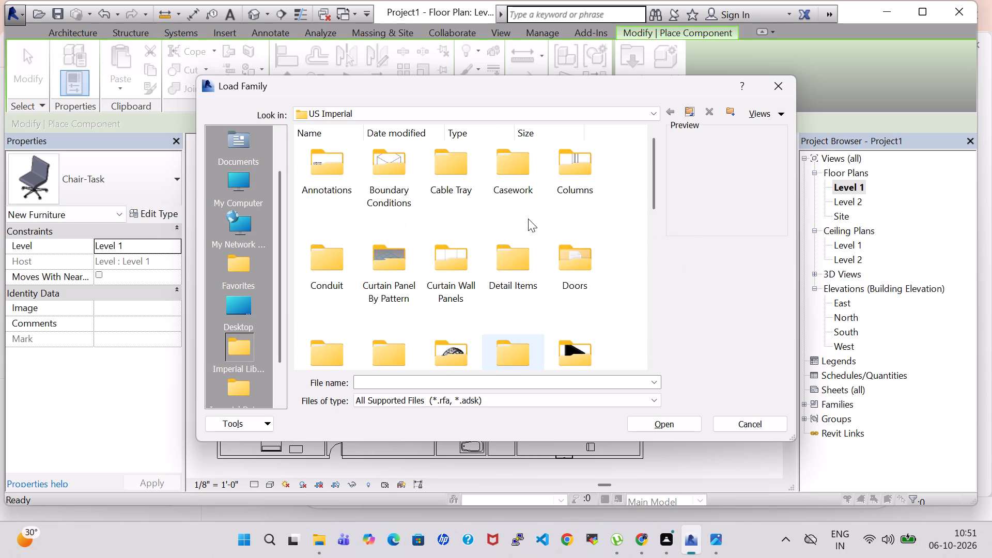
Check the Generic and India folders under the RVT 2016 Libraries folder for families.
click(652, 115)
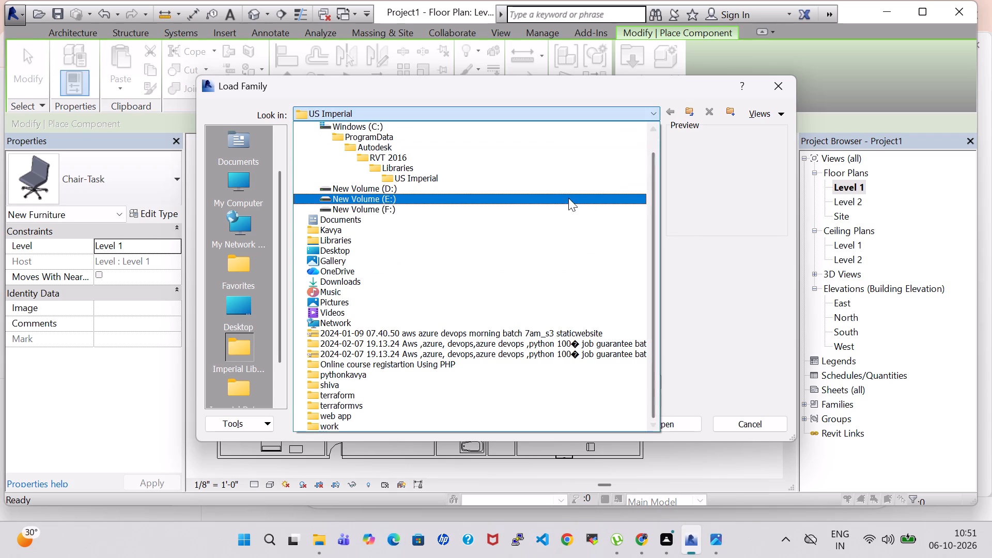
double_click(396, 168)
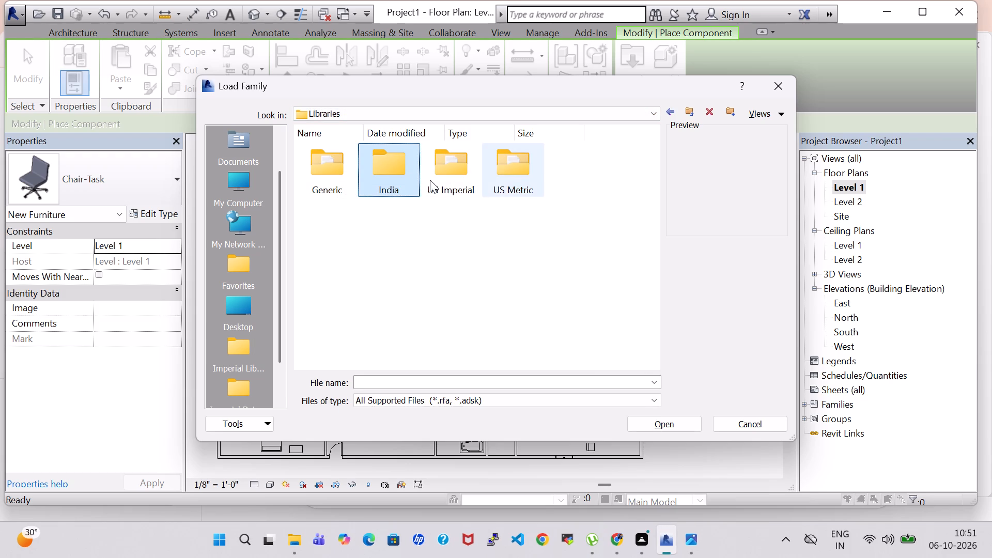
double_click(321, 177)
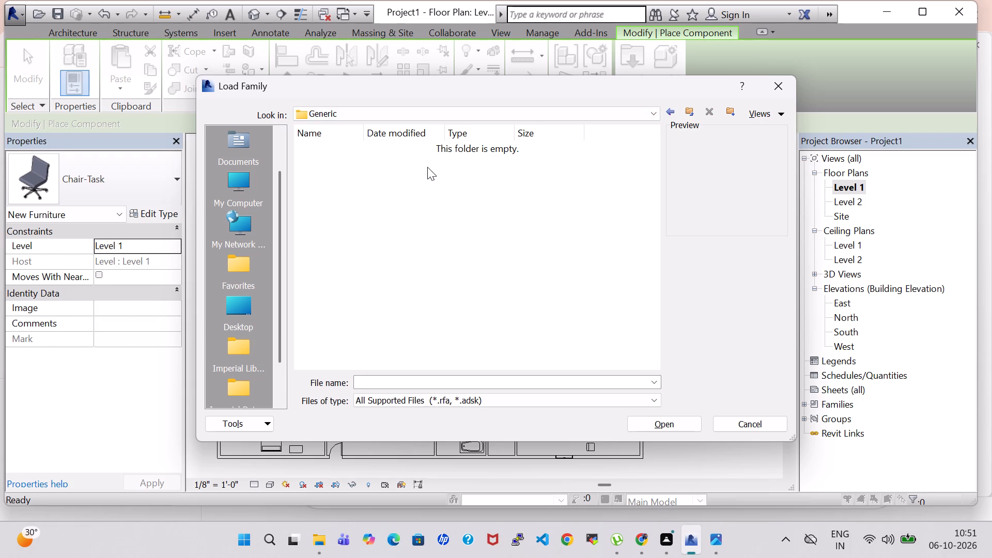
click(674, 114)
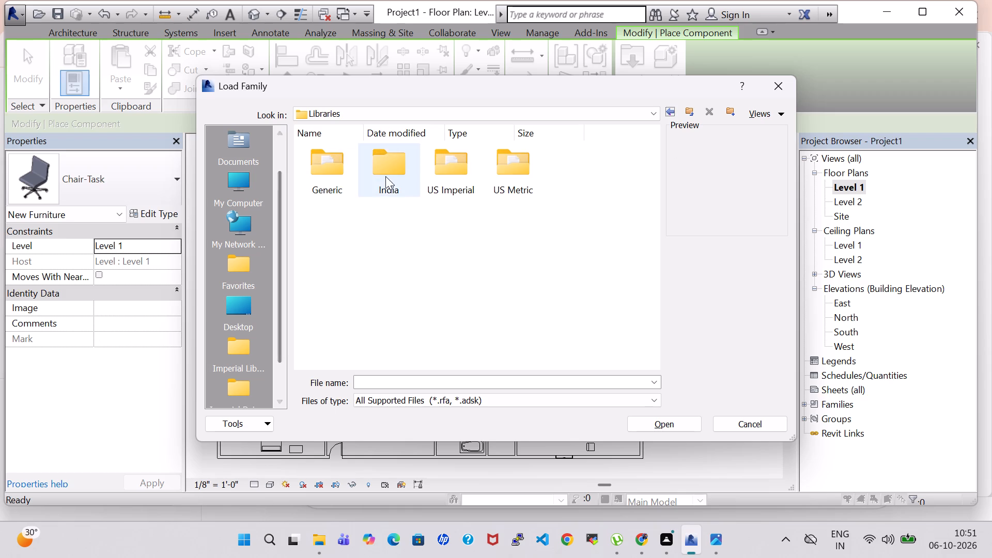
double_click(389, 176)
click(669, 109)
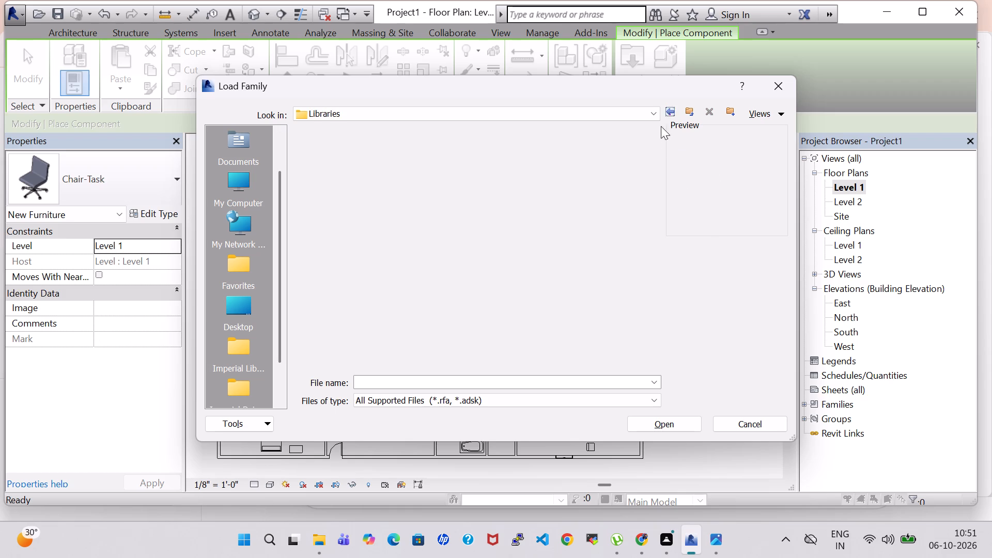
Compare the US Metric and US Imperial libraries and check the US Metric Furniture folder for usable families.
double_click(519, 181)
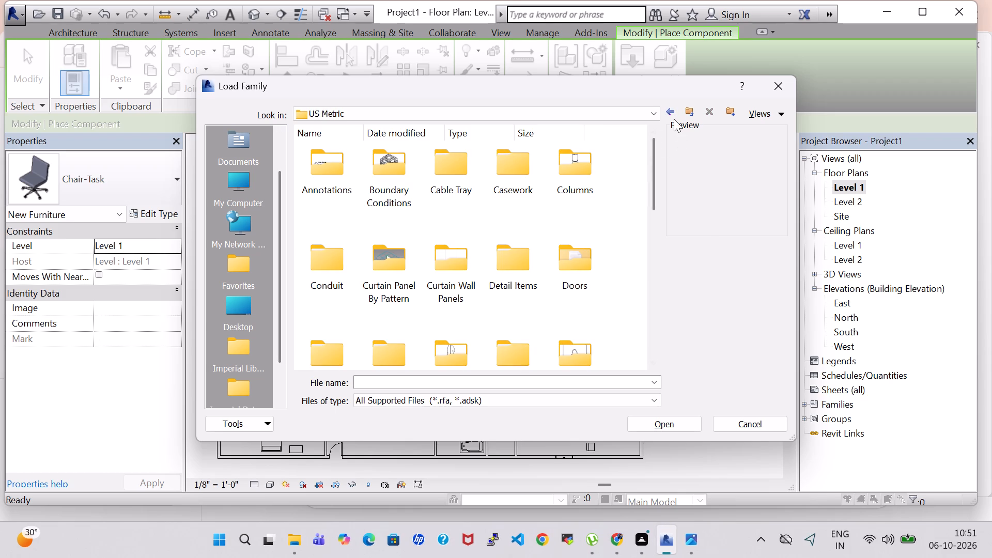
click(668, 108)
double_click(465, 163)
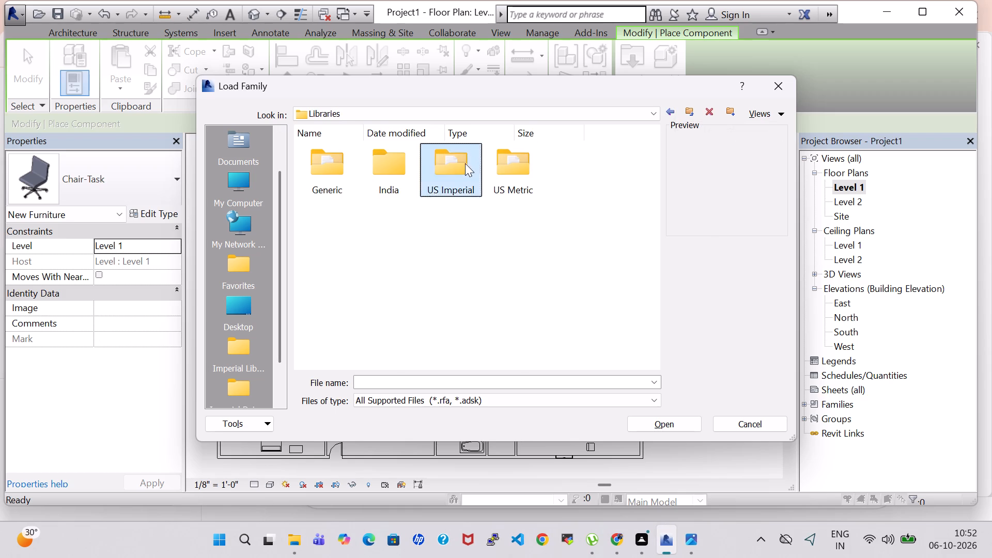
click(668, 113)
double_click(519, 170)
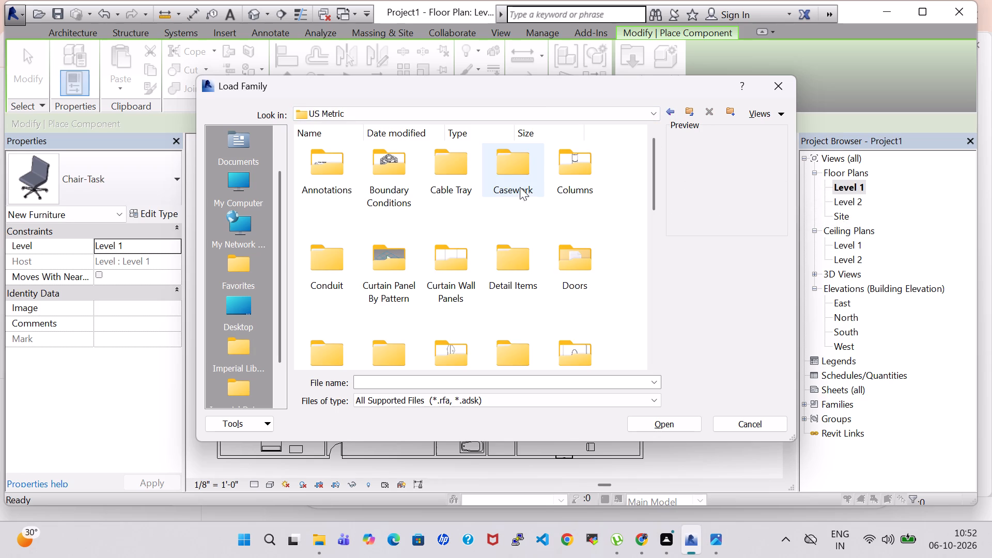
scroll(528, 195, down, 1)
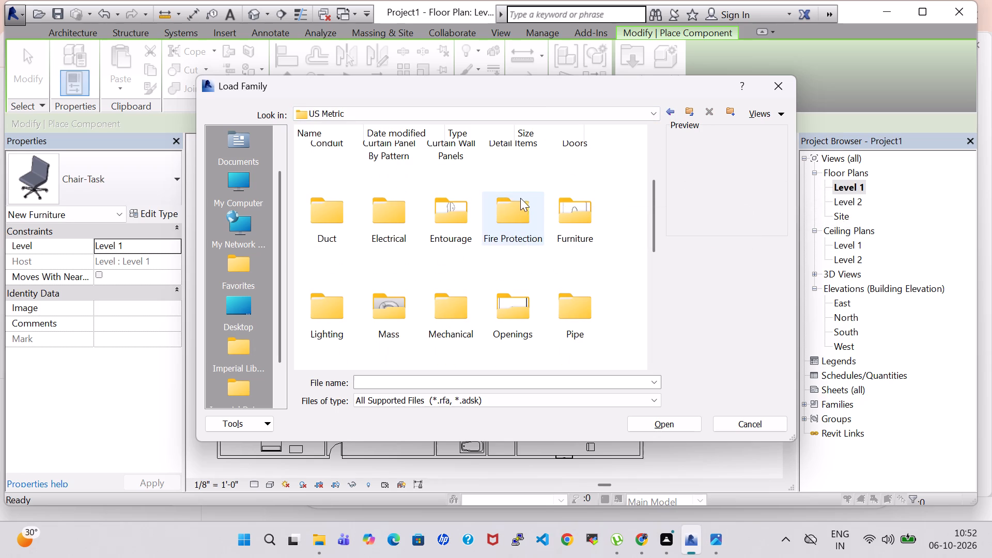
click(493, 211)
text(kkk)
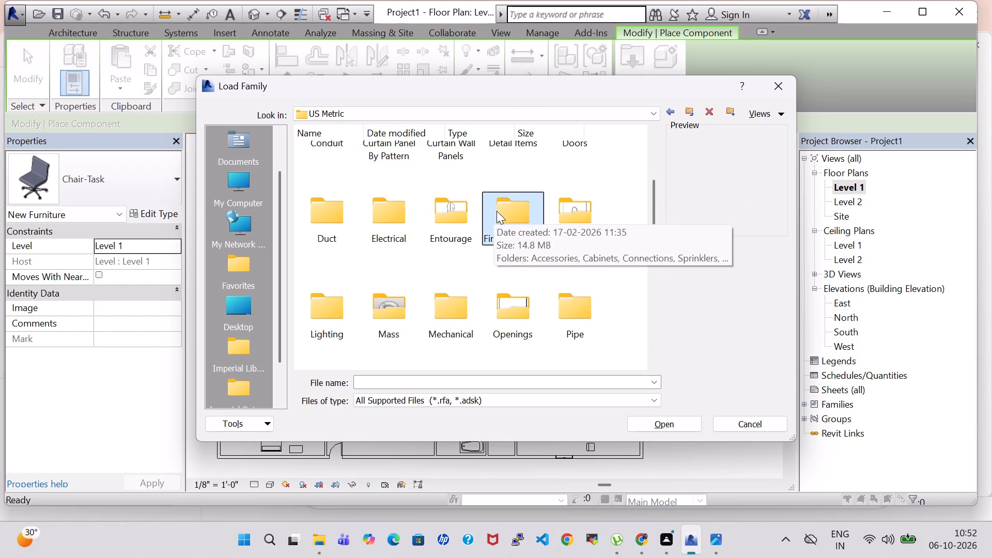
double_click(583, 211)
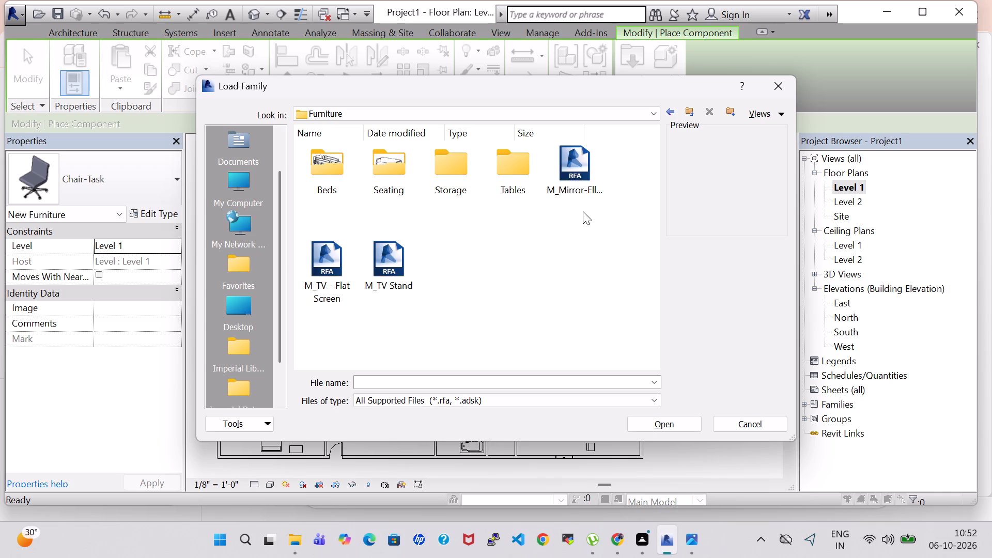
click(672, 111)
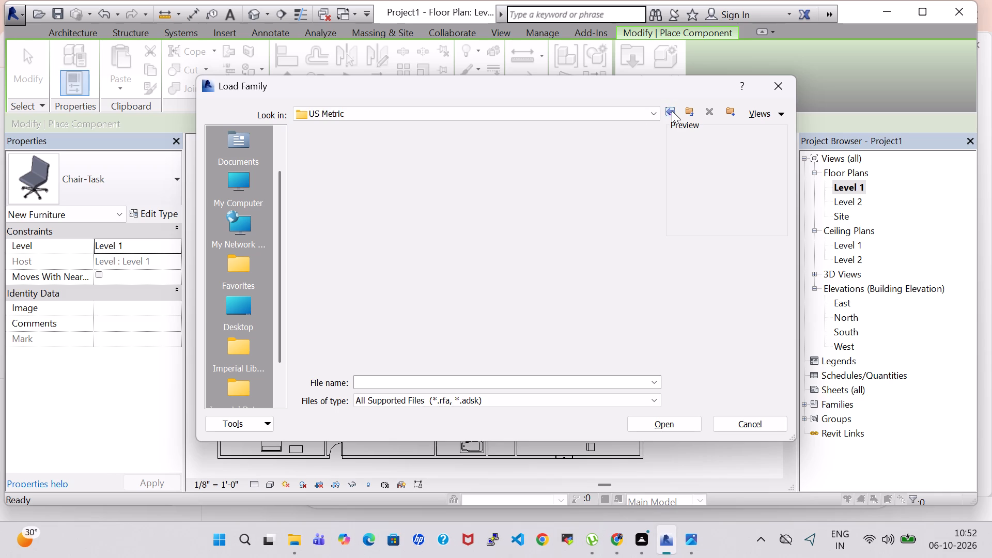
click(672, 111)
Load the Kitchenette - Medium family from the Domestic folder under Specialty Equipment in the US Imperial library.
double_click(444, 171)
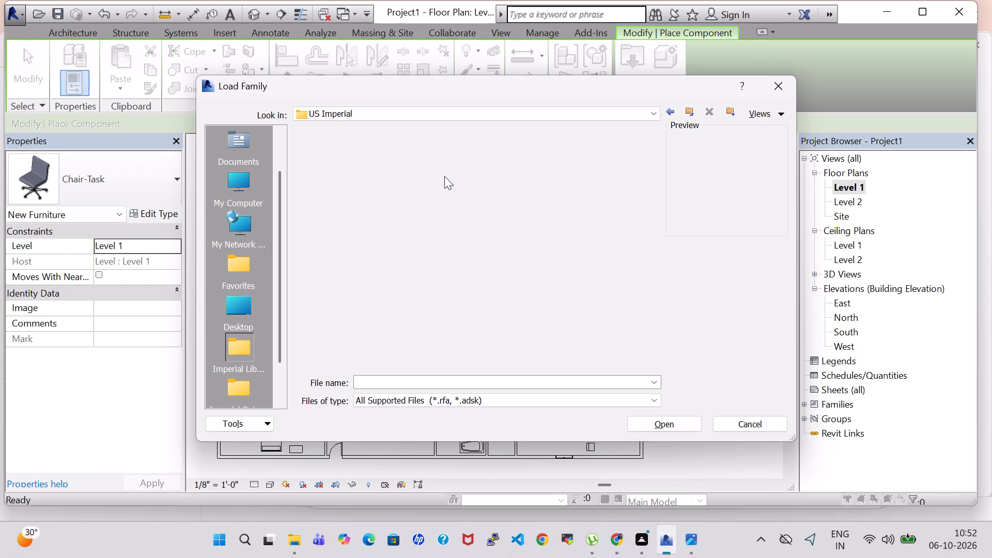
scroll(428, 222, down, 3)
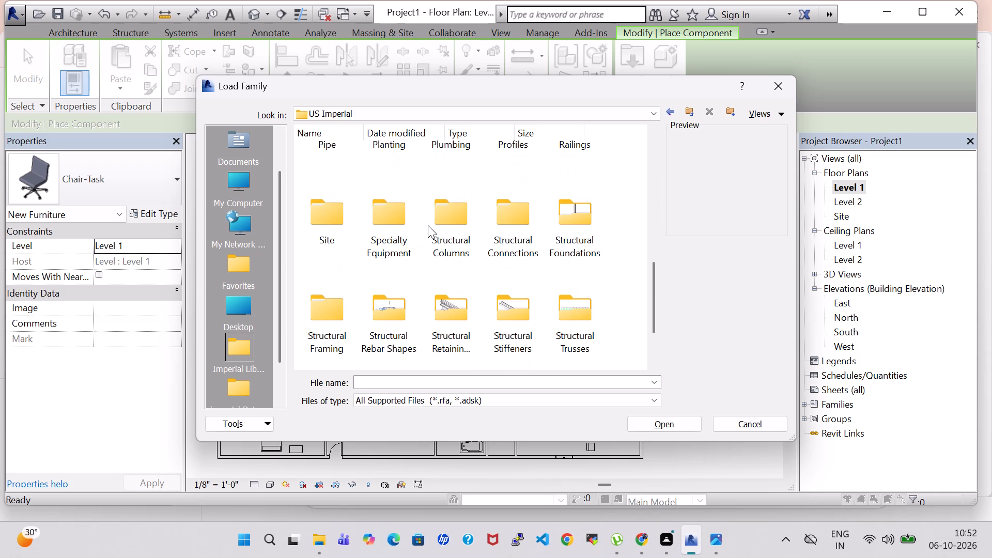
double_click(398, 228)
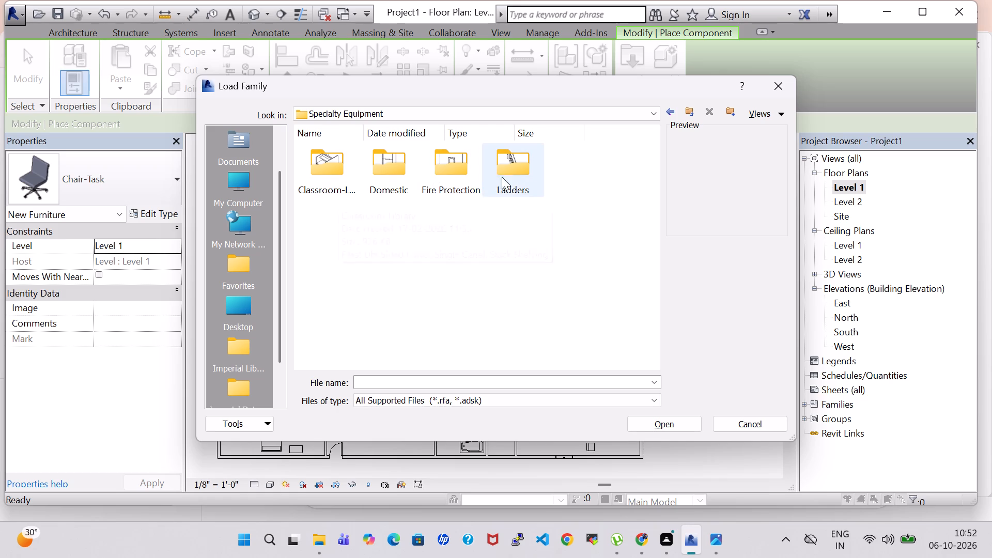
double_click(344, 179)
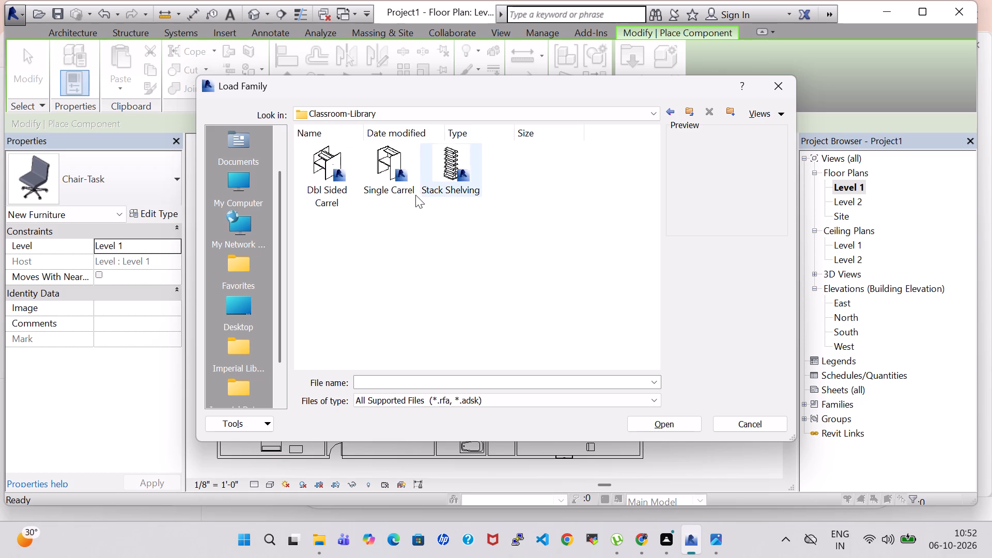
click(671, 113)
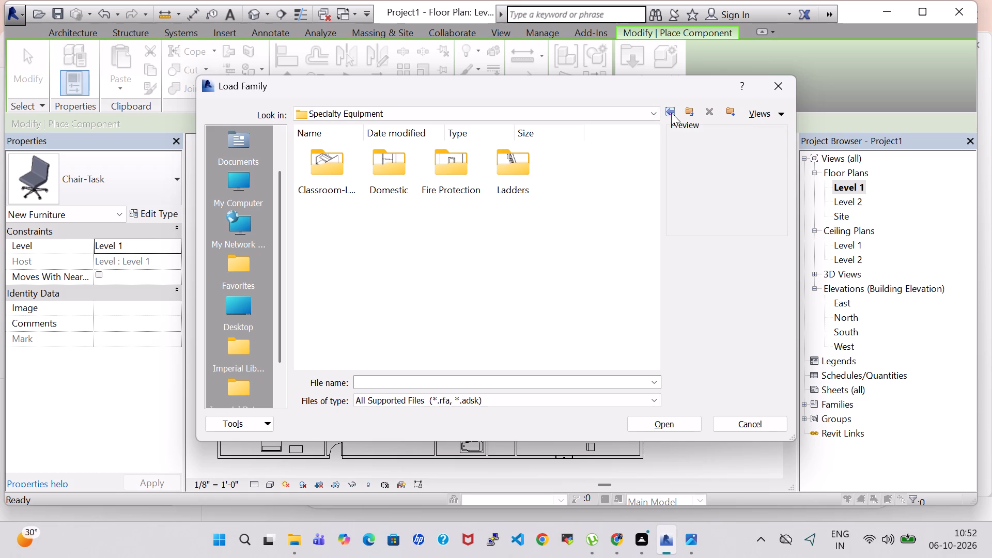
double_click(398, 182)
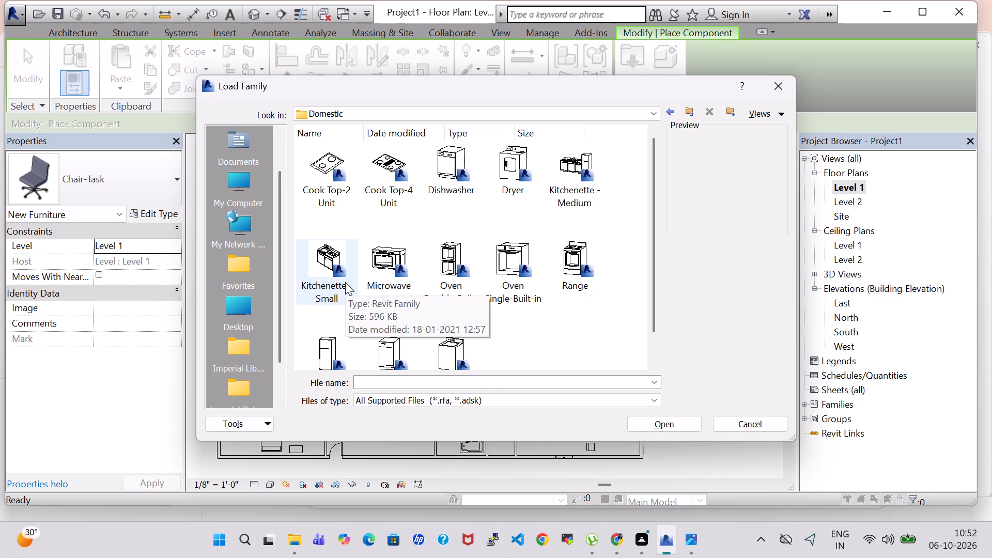
click(567, 166)
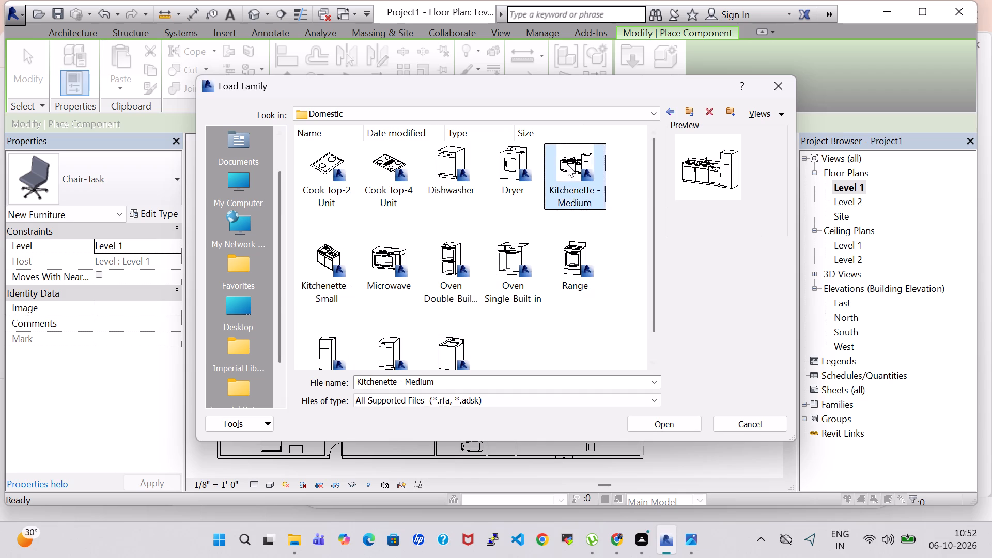
click(676, 428)
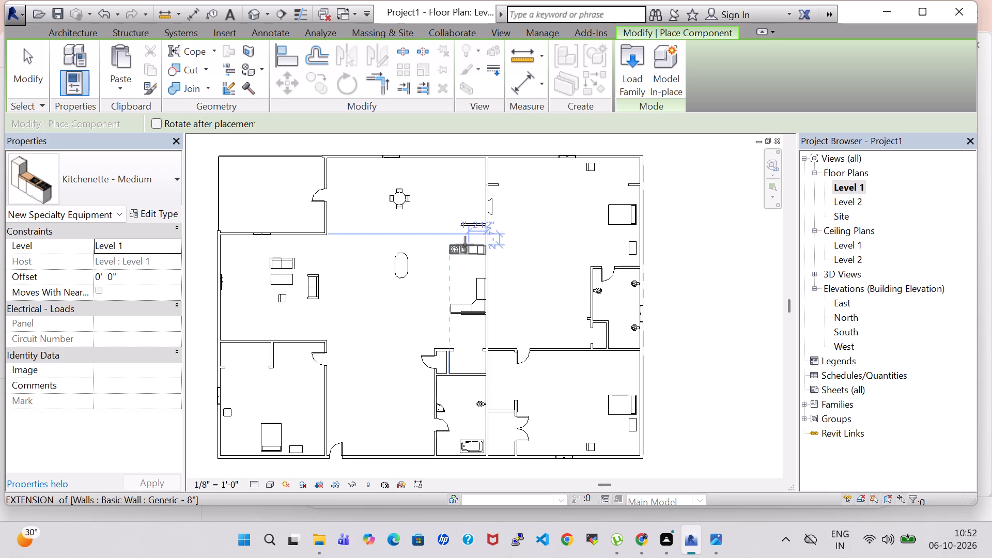
Place the medium kitchenette on Level 1 against the open living area's east wall, between the work station cubicle and the short stub wall.
click(465, 245)
key(Escape)
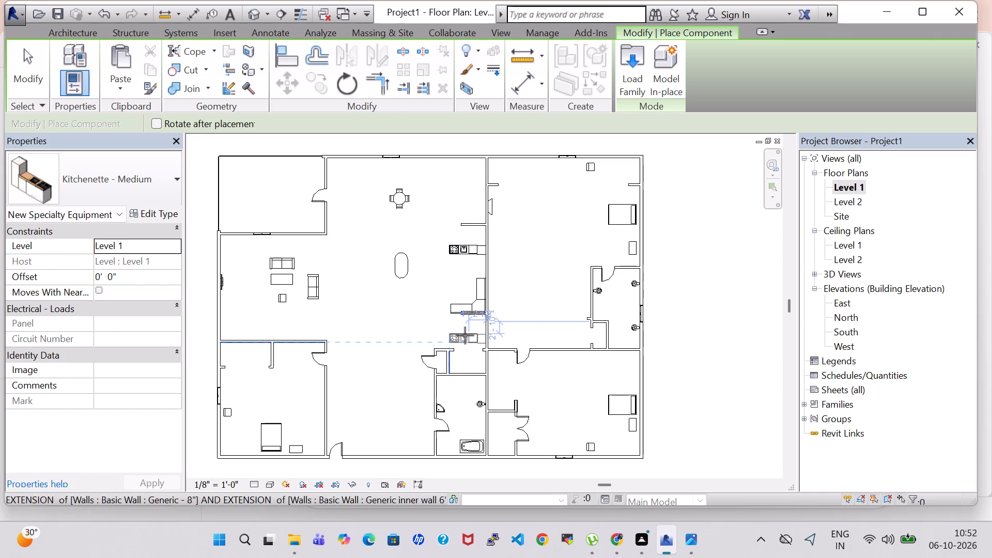
key(Escape)
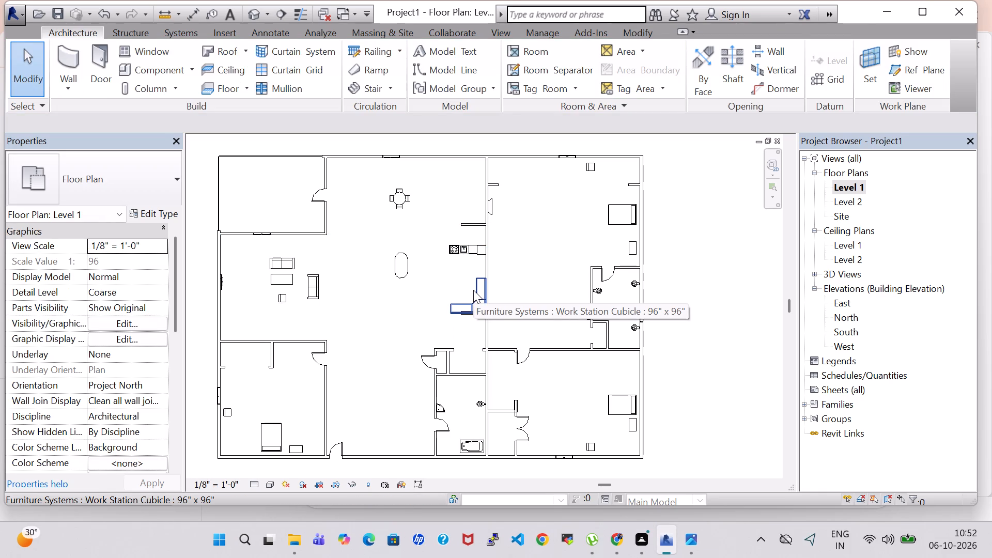
click(473, 290)
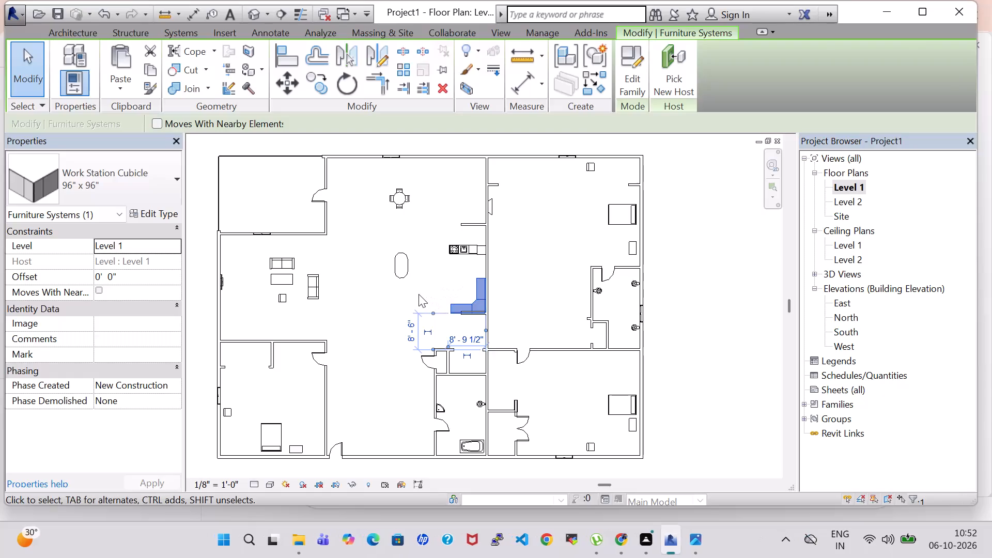
click(419, 294)
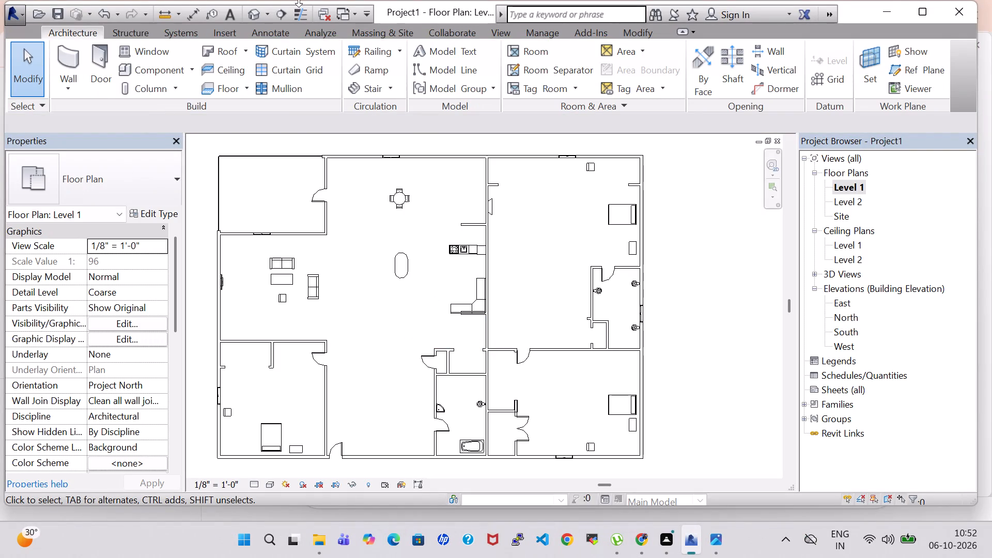
Examine the furnished house in 3D from several sides, including the southwest bedroom, the living area and the newly placed kitchenette.
click(252, 16)
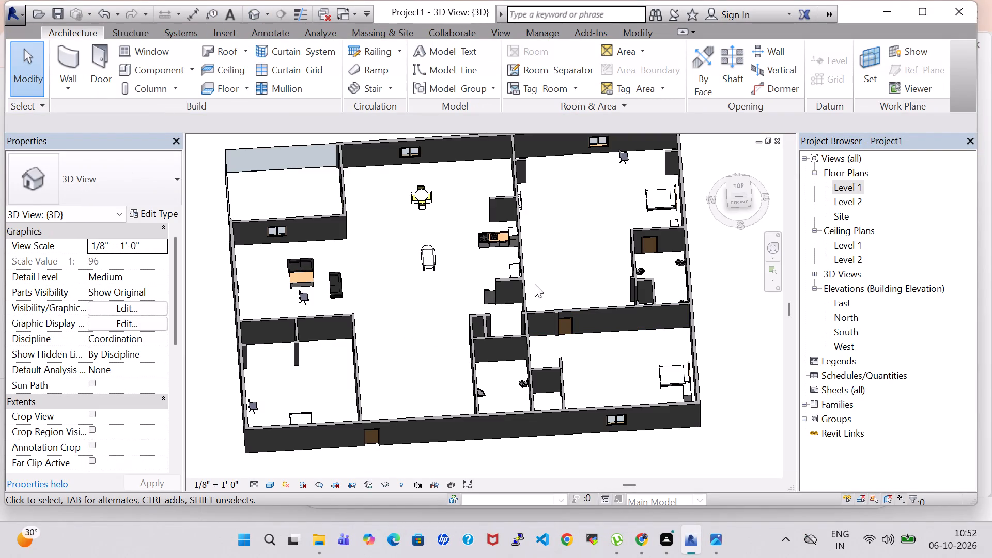
scroll(433, 305, up, 2)
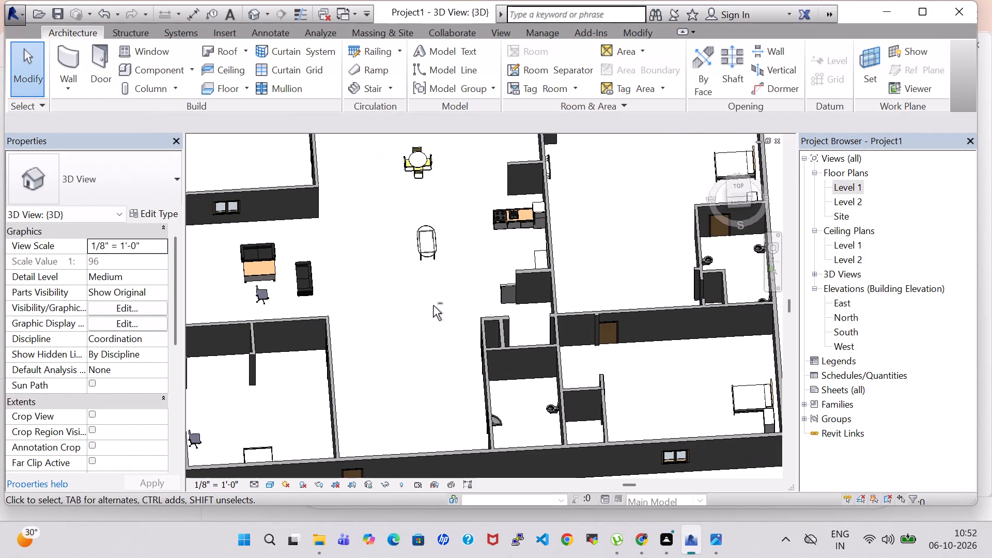
shift+scroll(433, 305, up, 1)
shift+middle_drag(433, 305, 537, 325)
middle_drag(494, 169, 502, 269)
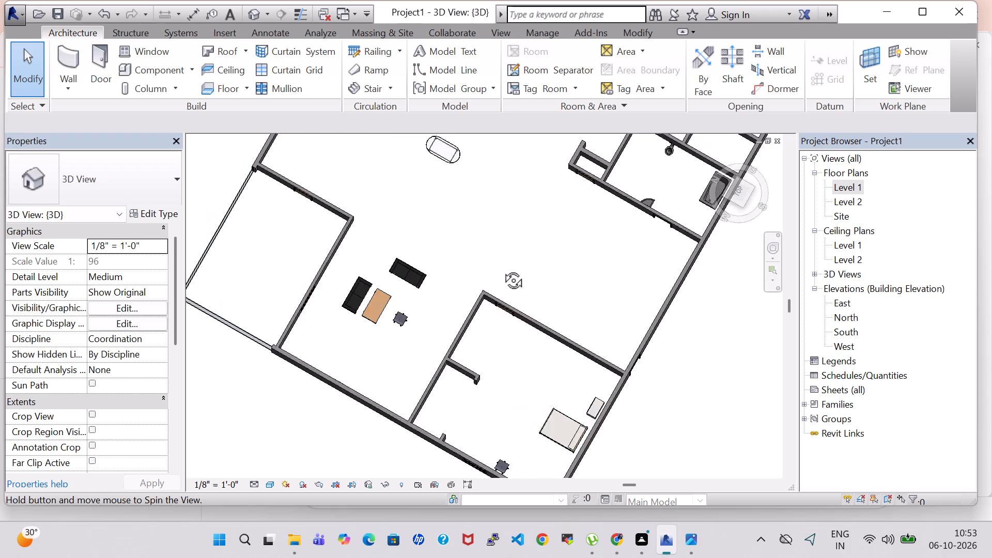
middle_drag(502, 269, 506, 316)
scroll(523, 178, up, 1)
shift+middle_drag(523, 178, 522, 269)
shift+scroll(522, 269, up, 1)
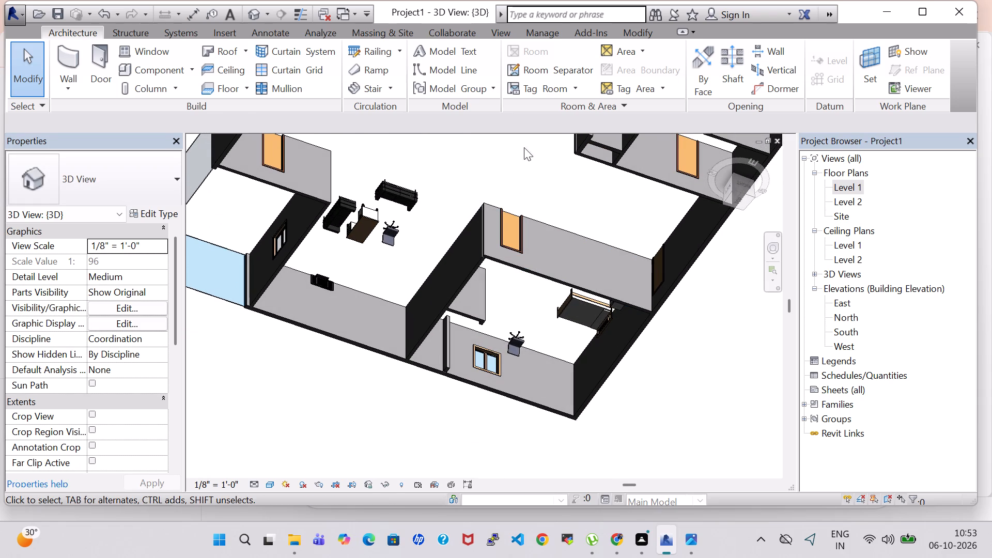
ctrl+middle_drag(528, 168, 531, 268)
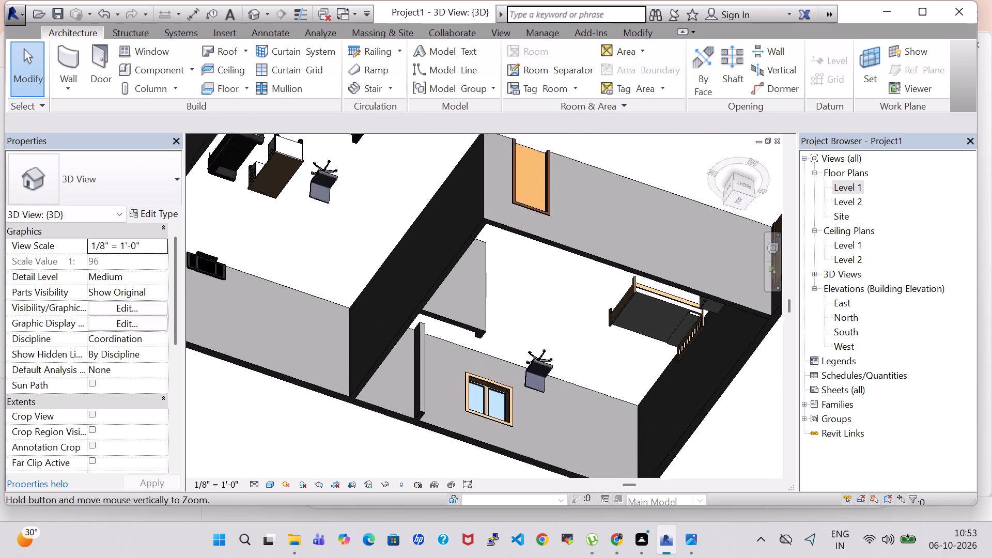
ctrl+middle_drag(531, 268, 532, 289)
ctrl+scroll(532, 289, up, 1)
scroll(532, 288, down, 9)
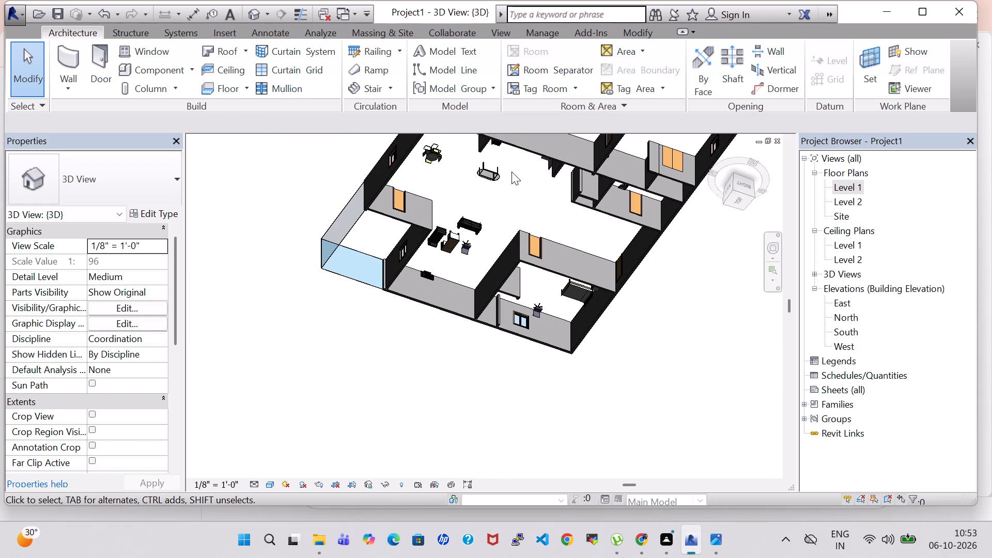
shift+middle_drag(498, 152, 438, 194)
shift+scroll(507, 211, up, 1)
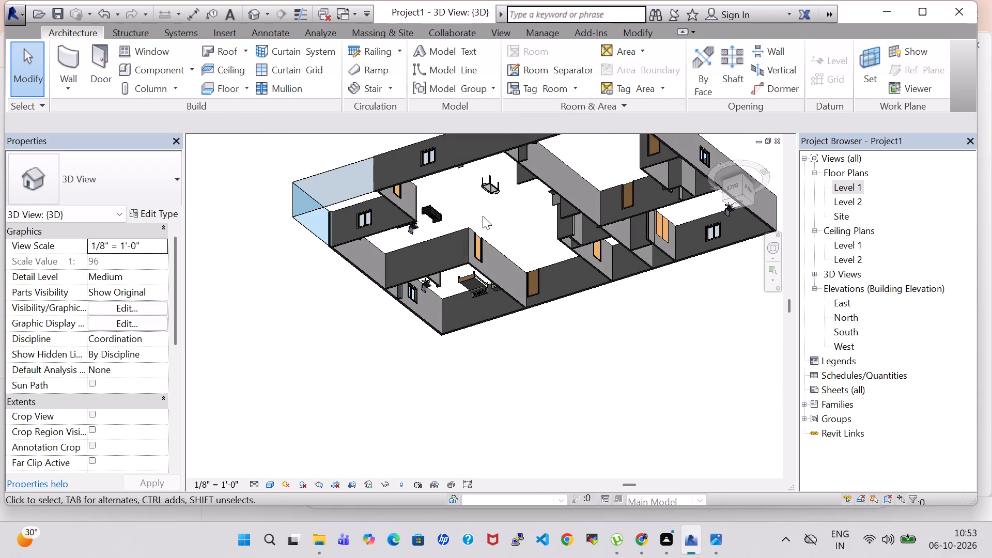
shift+middle_drag(502, 208, 374, 322)
shift+scroll(368, 284, up, 1)
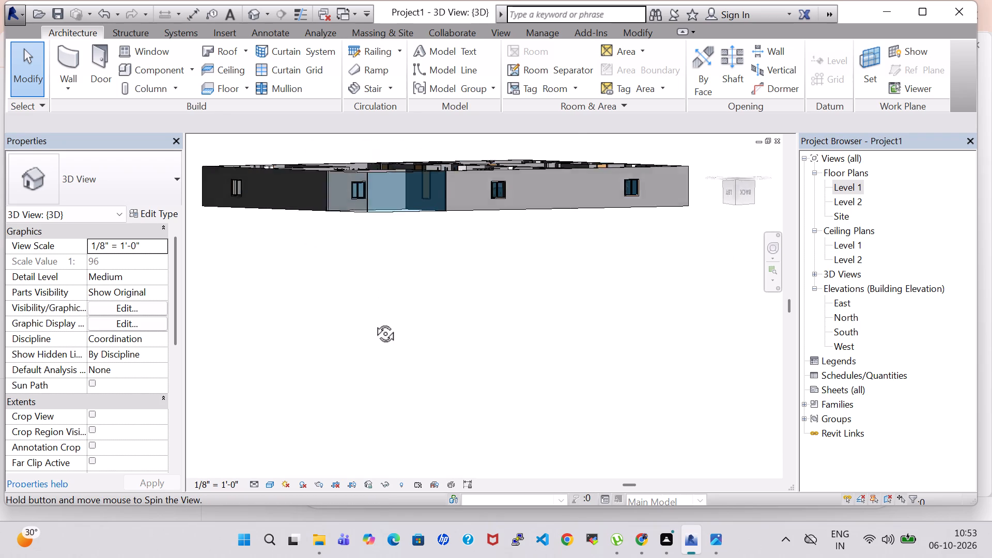
shift+middle_drag(374, 322, 349, 96)
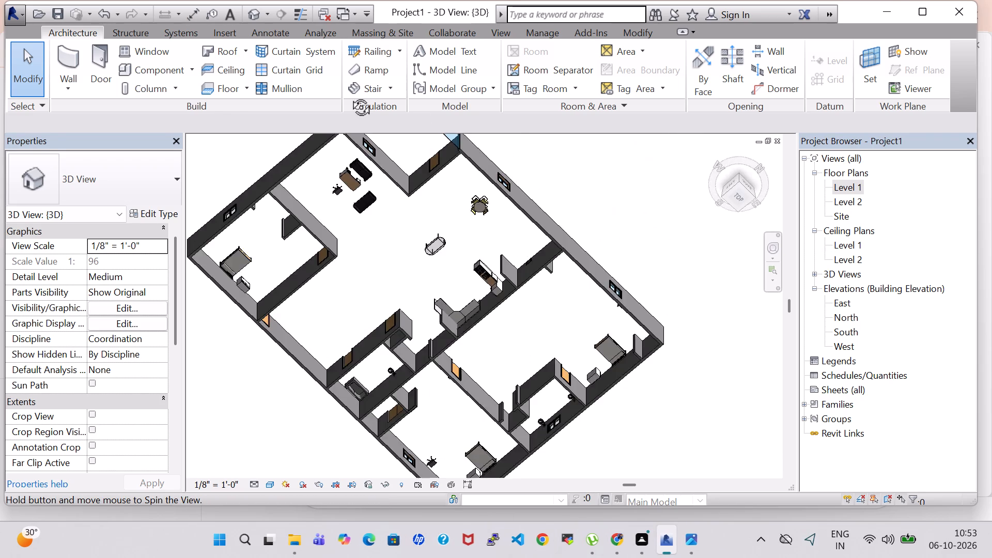
shift+middle_drag(349, 96, 469, 108)
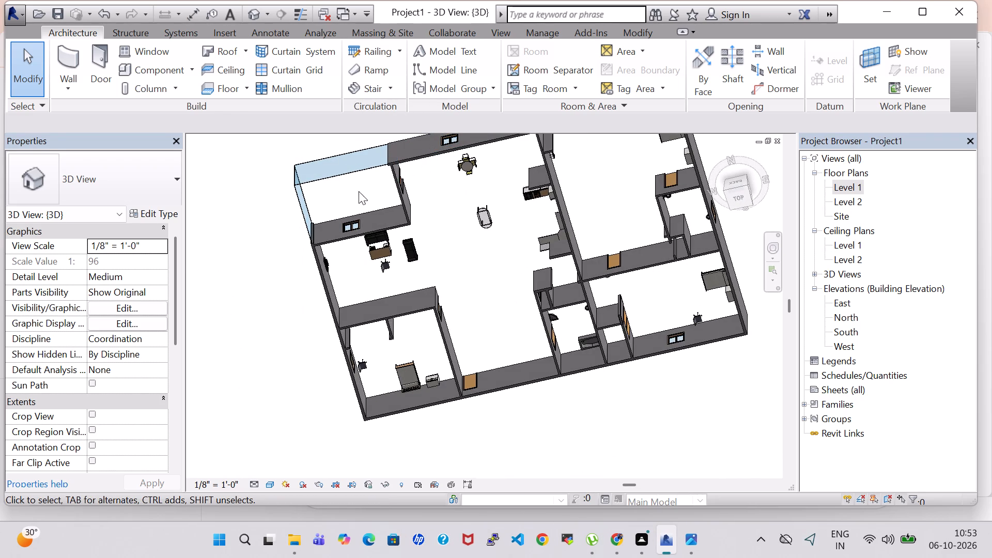
Examine the open living area in 3D, checking the kitchenette, dining set, sofas and glazed corner room from different angles.
scroll(252, 202, up, 1)
shift+middle_drag(252, 202, 252, 271)
shift+middle_drag(198, 299, 463, 183)
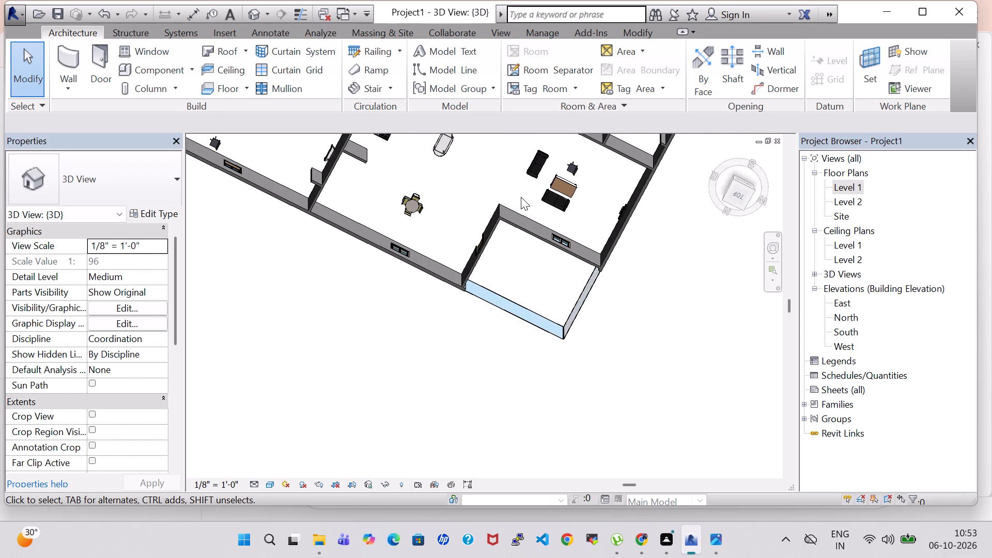
scroll(352, 290, up, 2)
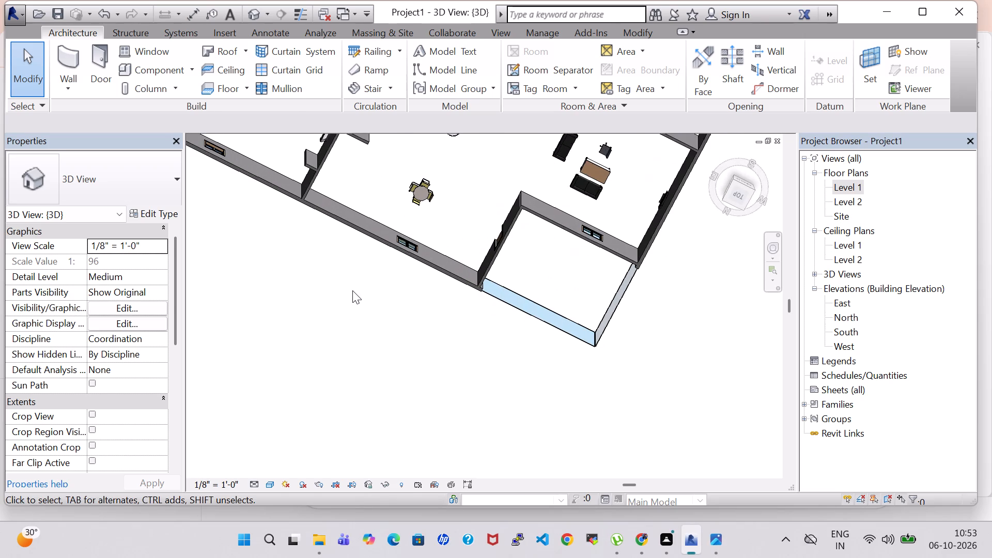
middle_drag(319, 291, 475, 163)
scroll(319, 291, up, 1)
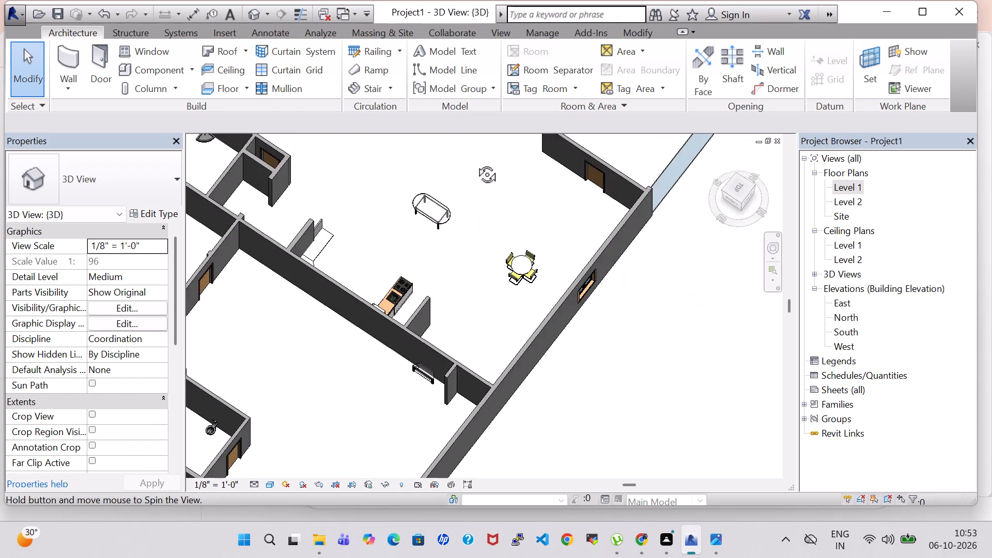
middle_drag(475, 163, 680, 146)
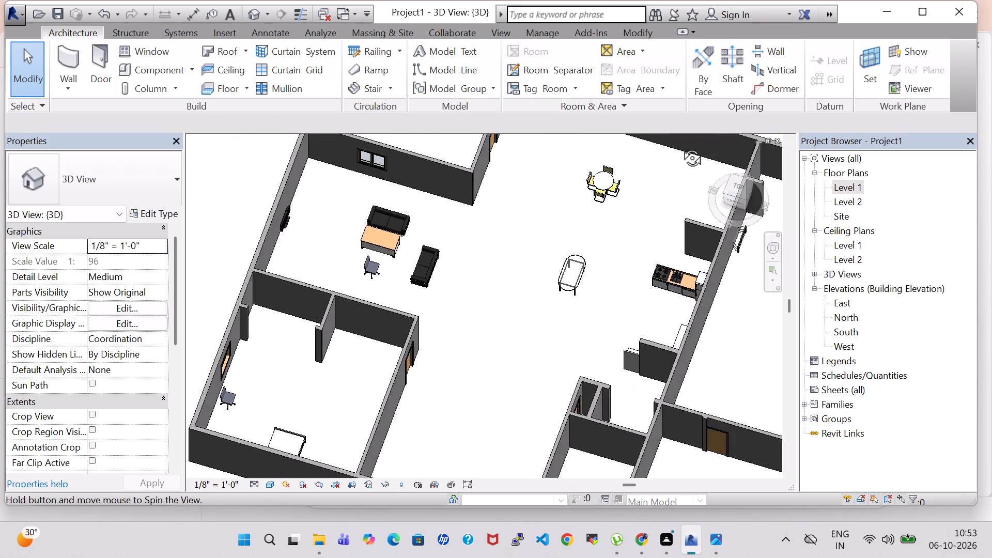
middle_drag(680, 146, 706, 149)
middle_drag(537, 375, 544, 320)
shift+scroll(537, 368, up, 1)
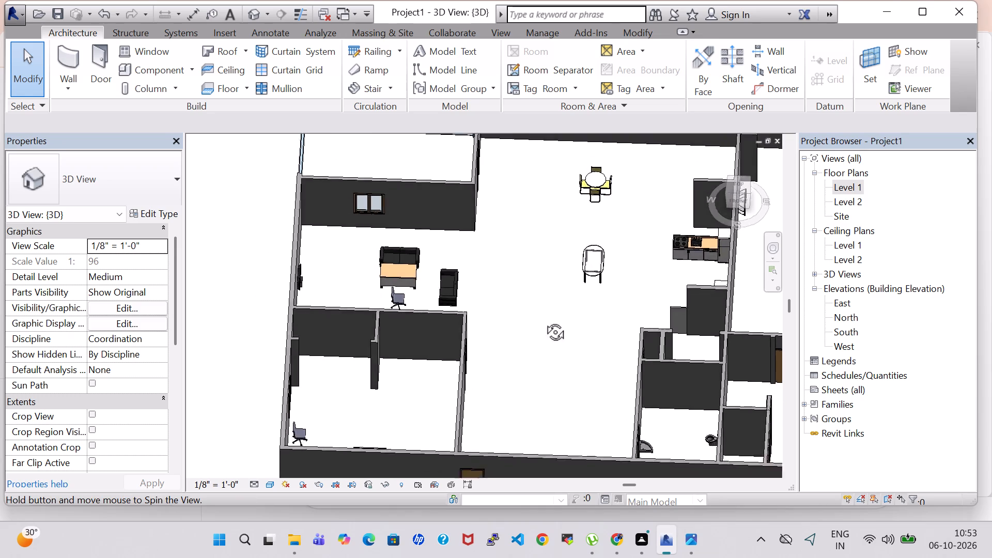
middle_drag(544, 320, 663, 267)
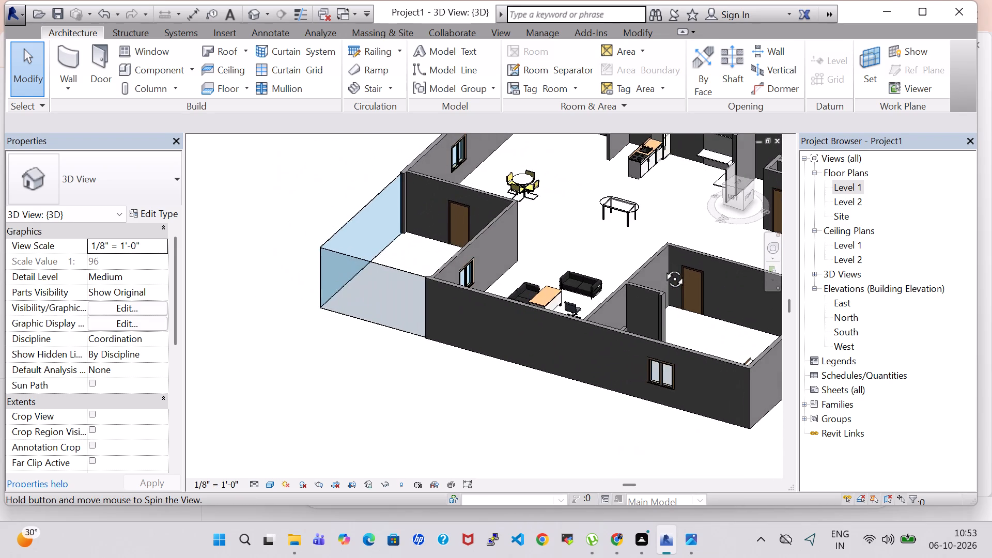
middle_drag(663, 267, 728, 269)
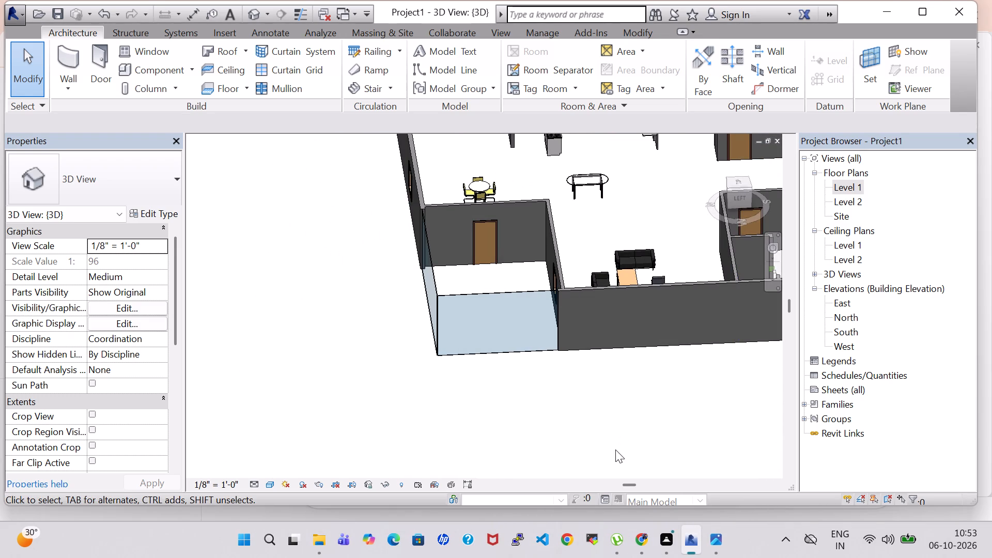
shift+middle_drag(615, 411, 603, 394)
shift+scroll(615, 411, up, 1)
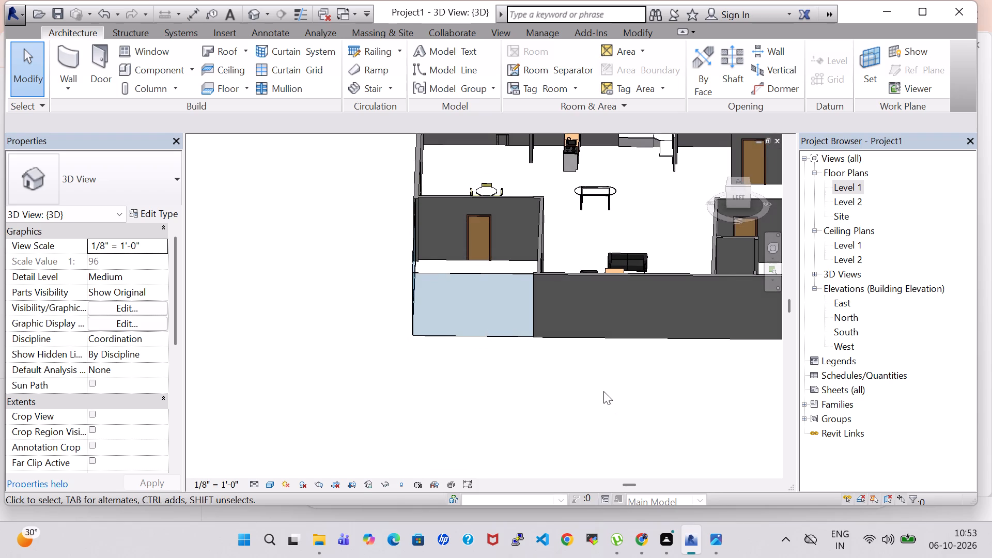
ctrl+middle_drag(606, 365, 579, 394)
ctrl+scroll(606, 365, up, 1)
ctrl+scroll(579, 394, down, 5)
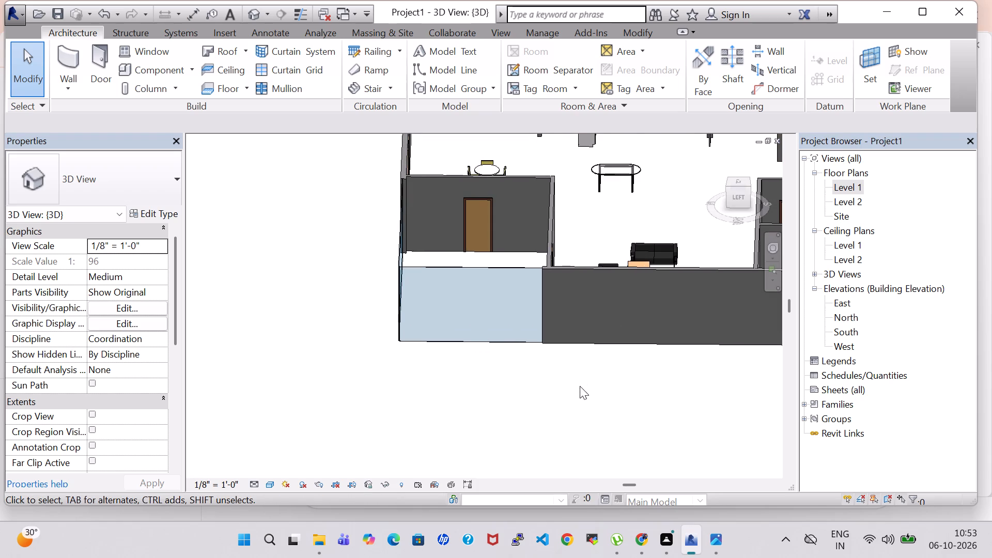
scroll(583, 370, down, 6)
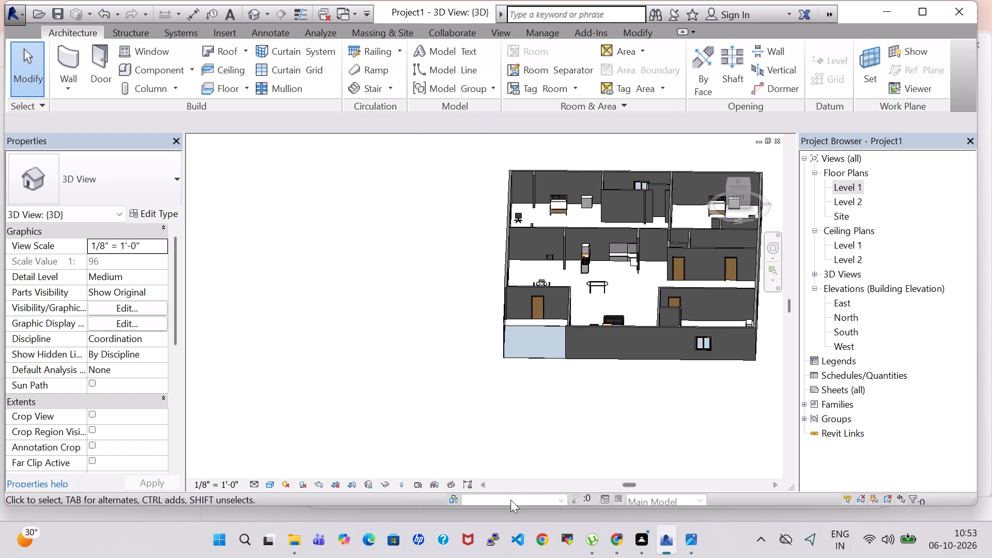
Review the whole house layout in 3D from the raised left side, the straight left view and the top view.
drag(625, 483, 628, 483)
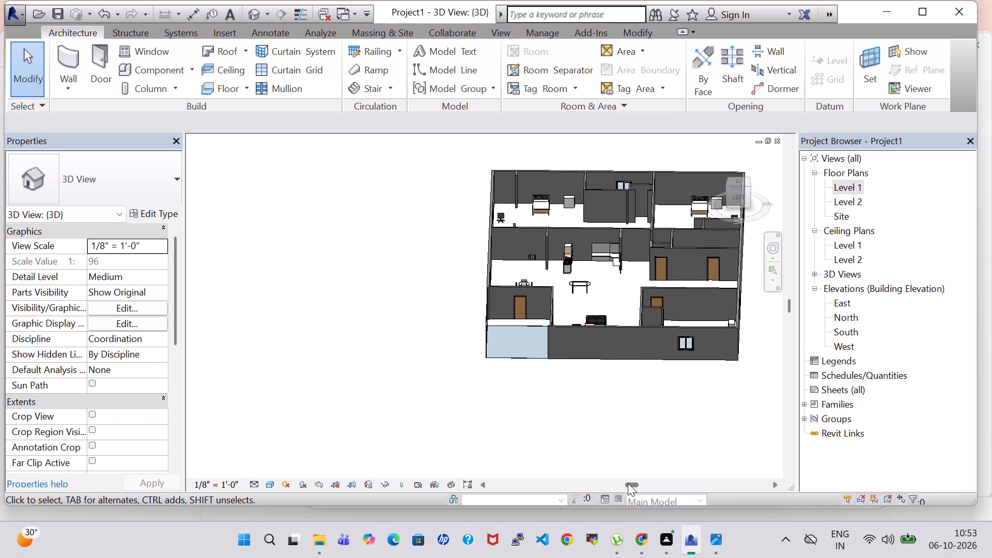
drag(628, 483, 650, 483)
shift+middle_drag(623, 240, 623, 241)
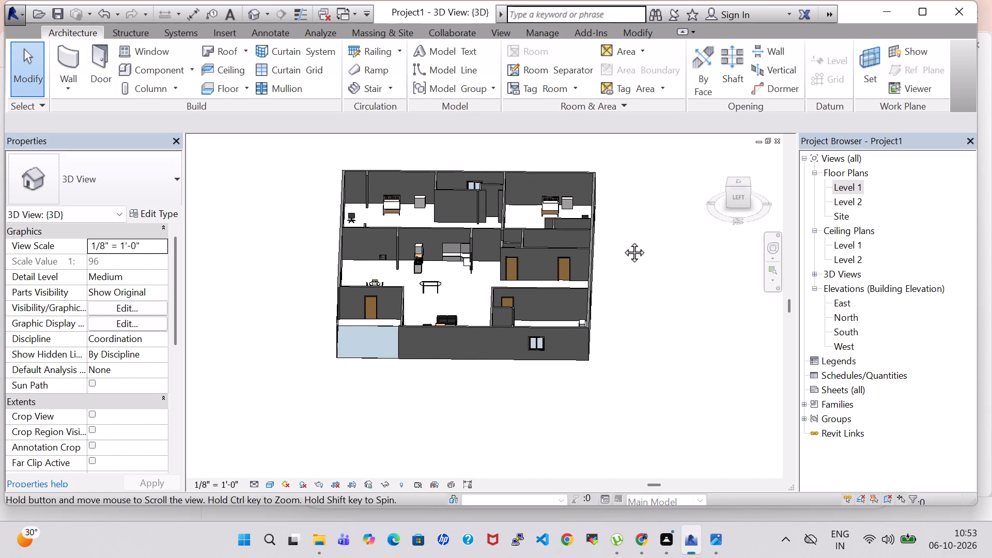
shift+middle_drag(623, 241, 624, 284)
ctrl+middle_drag(491, 411, 496, 427)
ctrl+scroll(494, 410, up, 1)
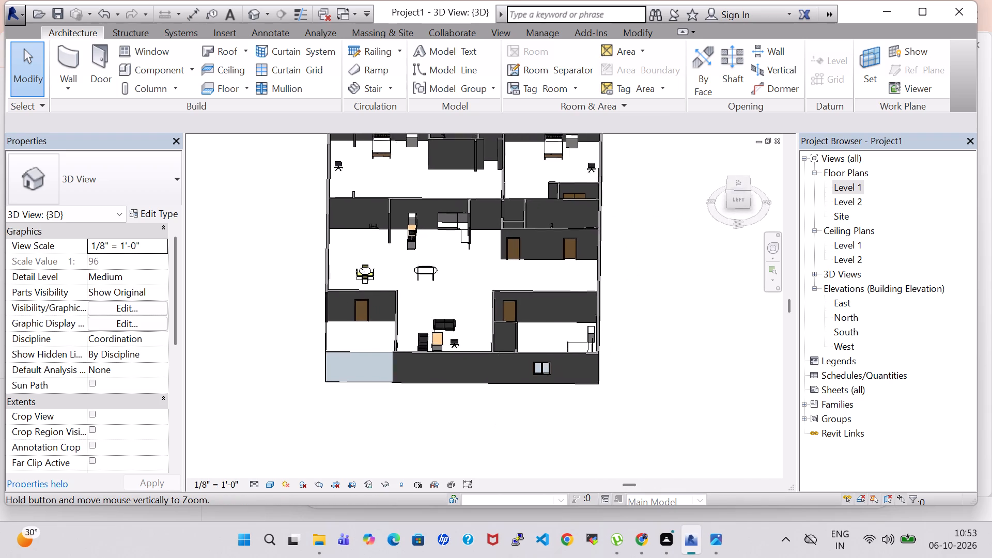
ctrl+middle_drag(496, 427, 497, 447)
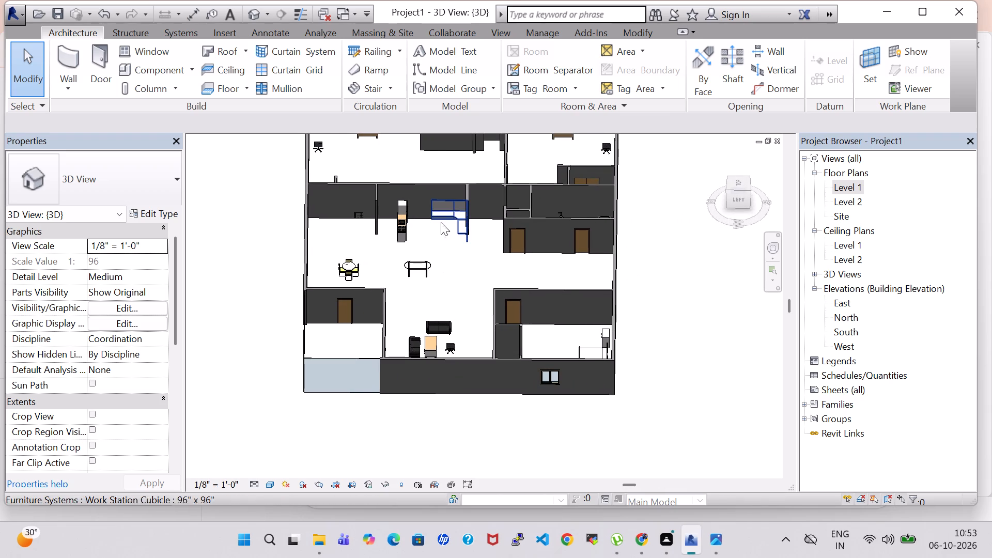
ctrl+middle_drag(637, 221, 667, 311)
ctrl+scroll(667, 311, up, 1)
click(736, 202)
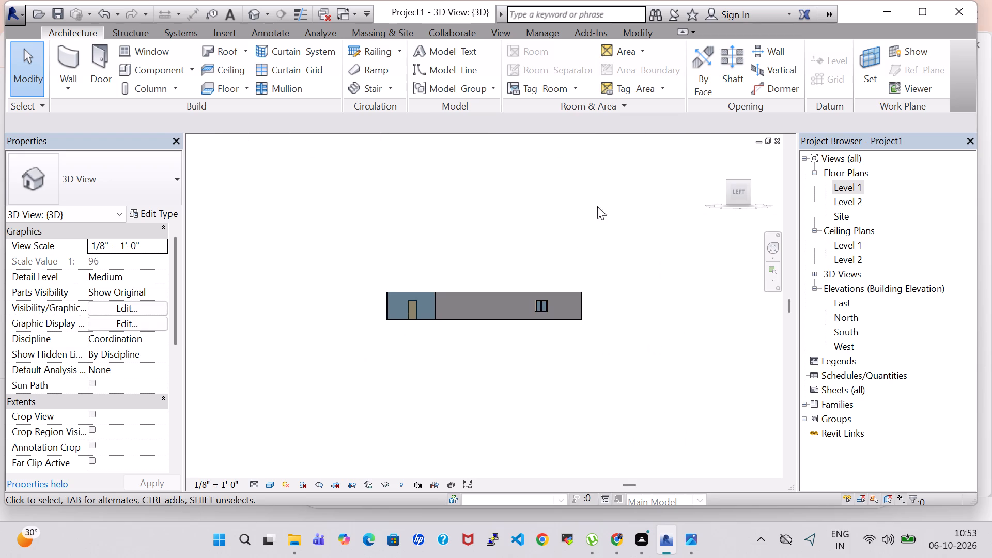
click(737, 174)
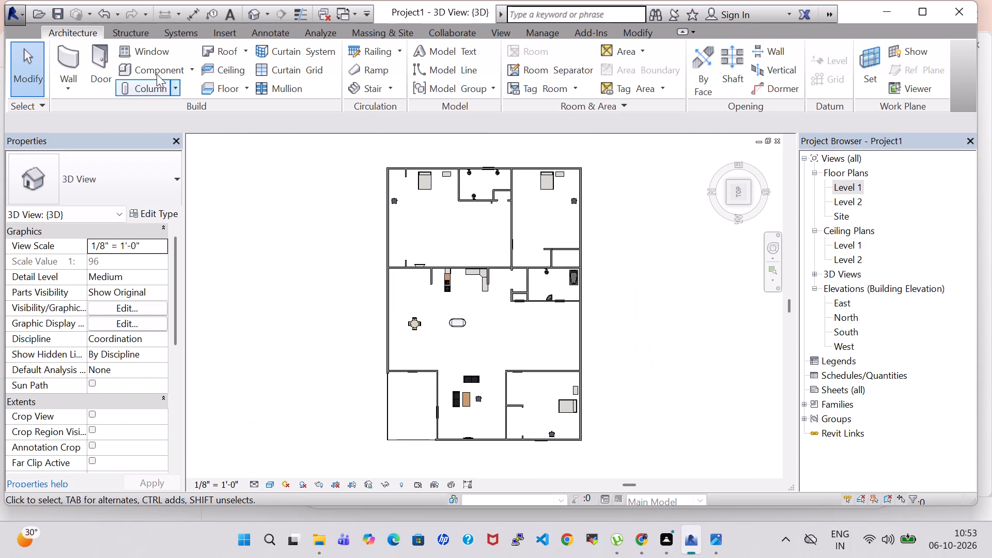
Open the Level 1 floor plan.
double_click(840, 188)
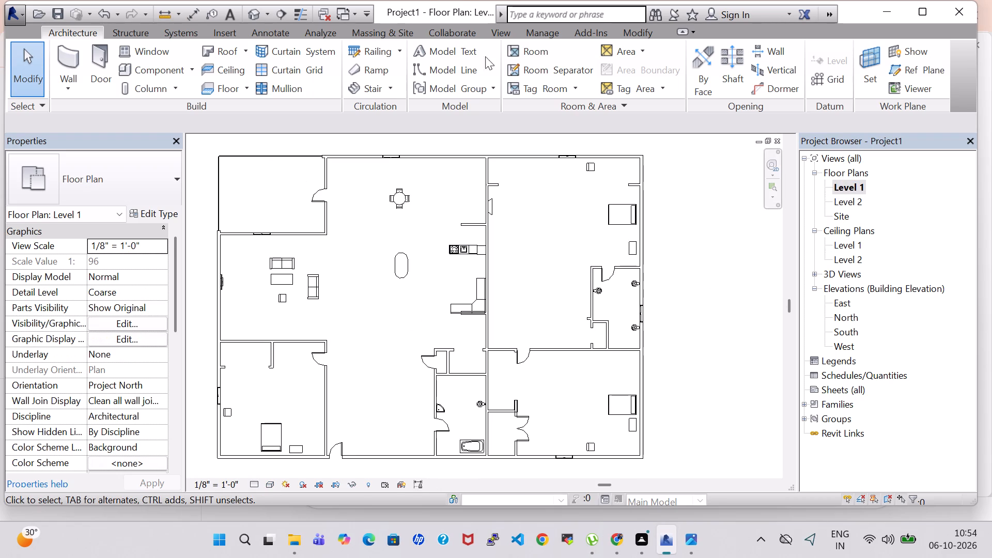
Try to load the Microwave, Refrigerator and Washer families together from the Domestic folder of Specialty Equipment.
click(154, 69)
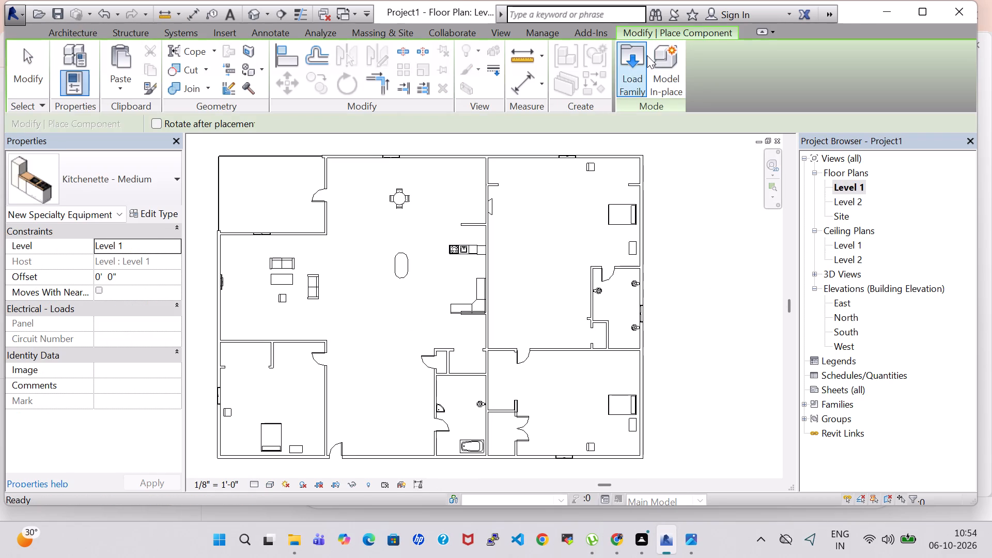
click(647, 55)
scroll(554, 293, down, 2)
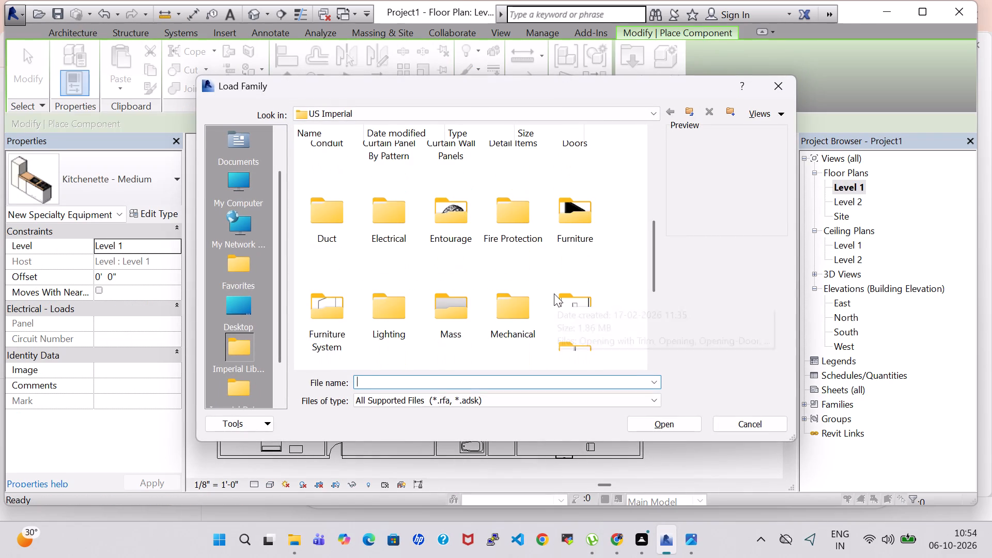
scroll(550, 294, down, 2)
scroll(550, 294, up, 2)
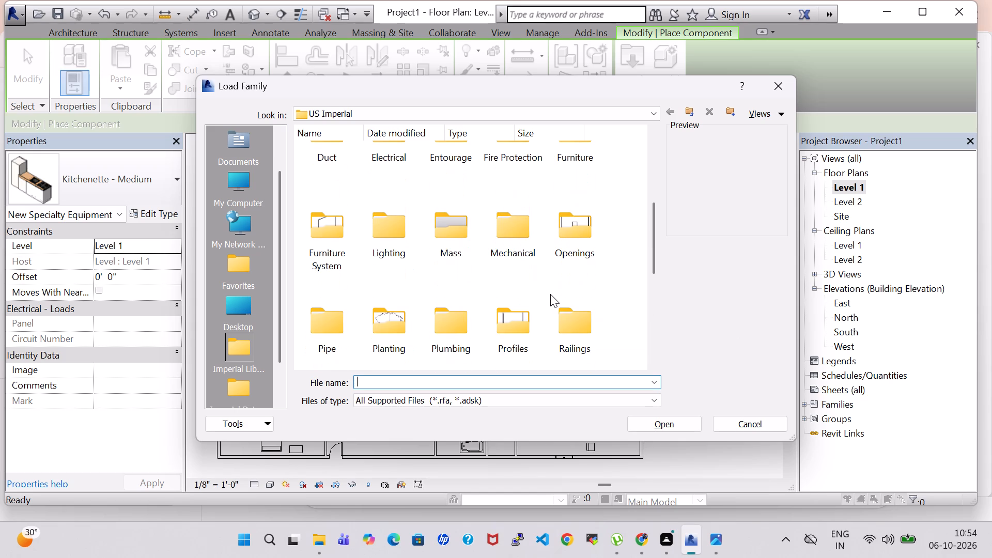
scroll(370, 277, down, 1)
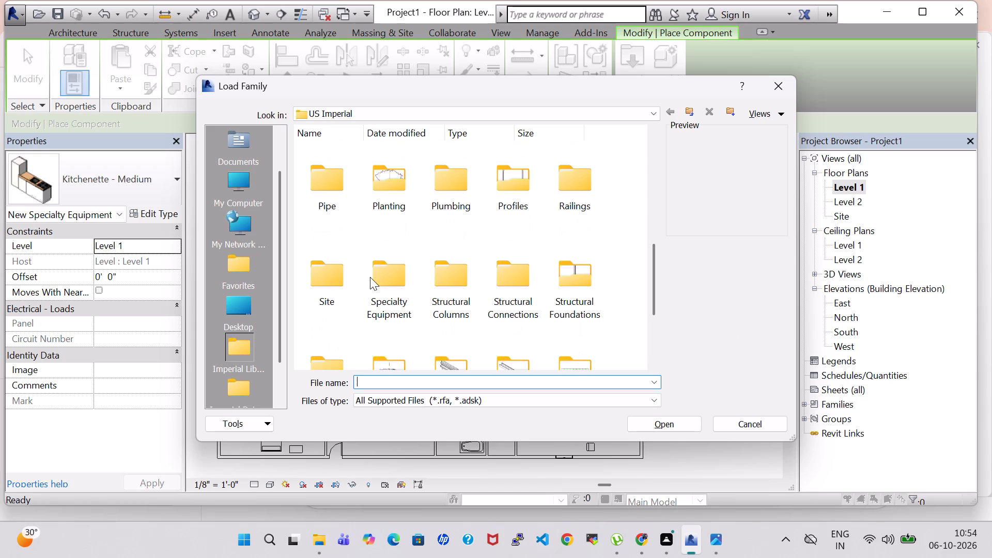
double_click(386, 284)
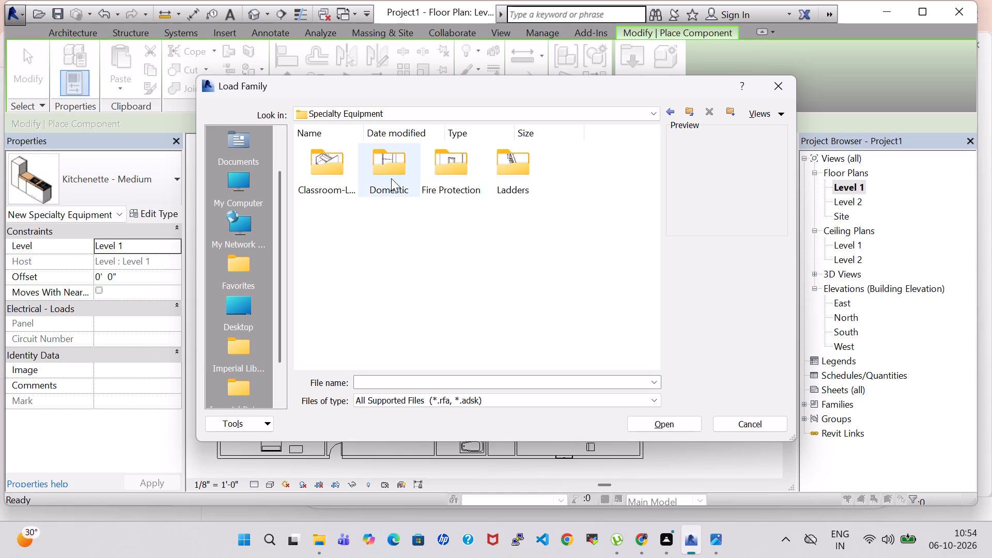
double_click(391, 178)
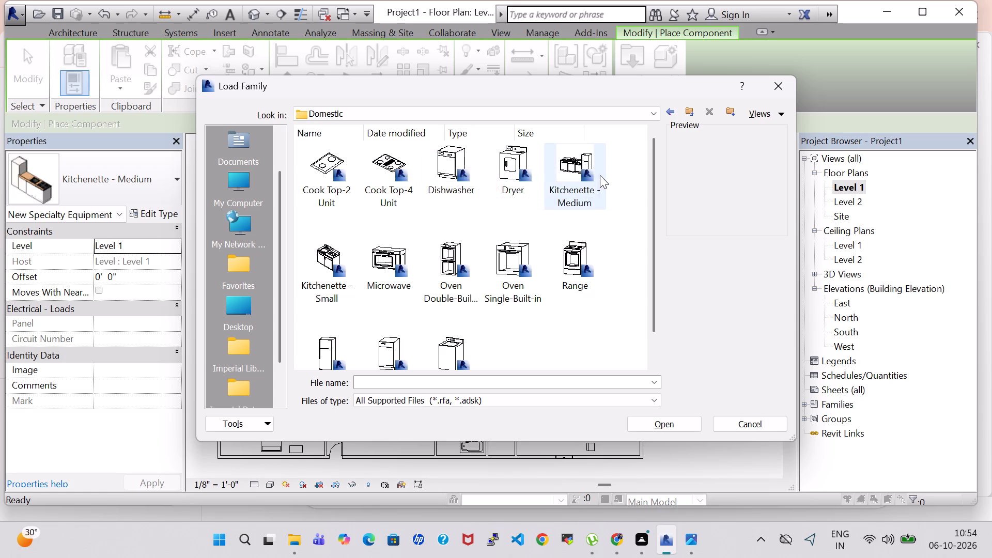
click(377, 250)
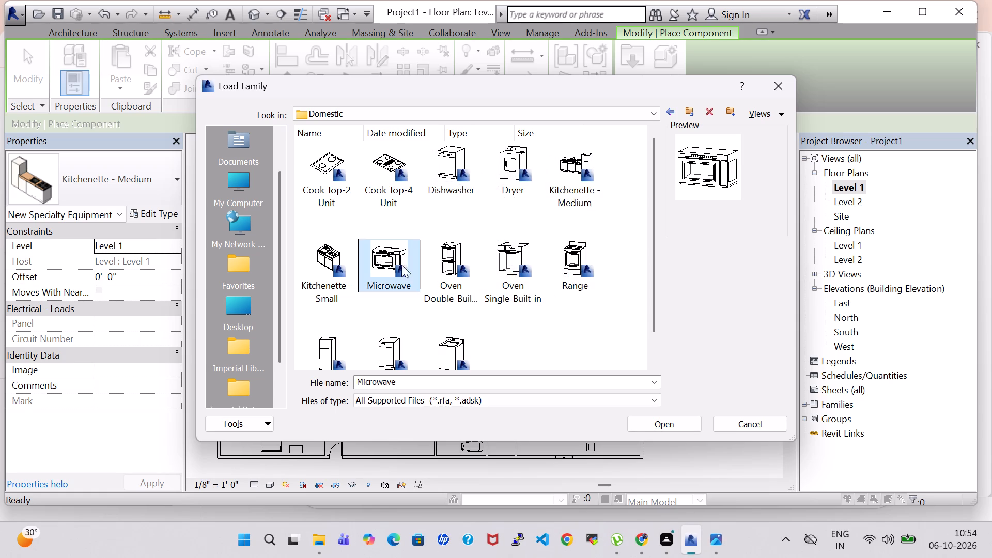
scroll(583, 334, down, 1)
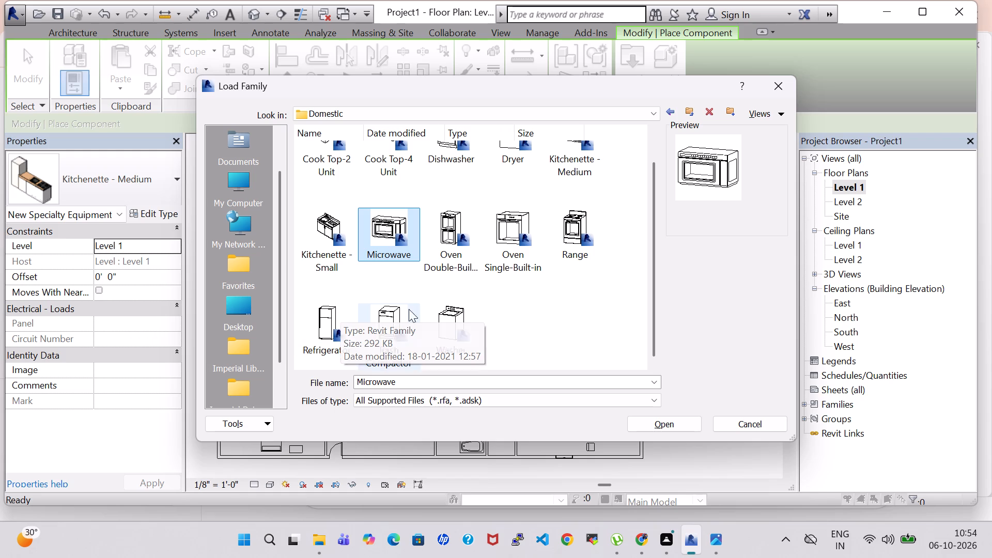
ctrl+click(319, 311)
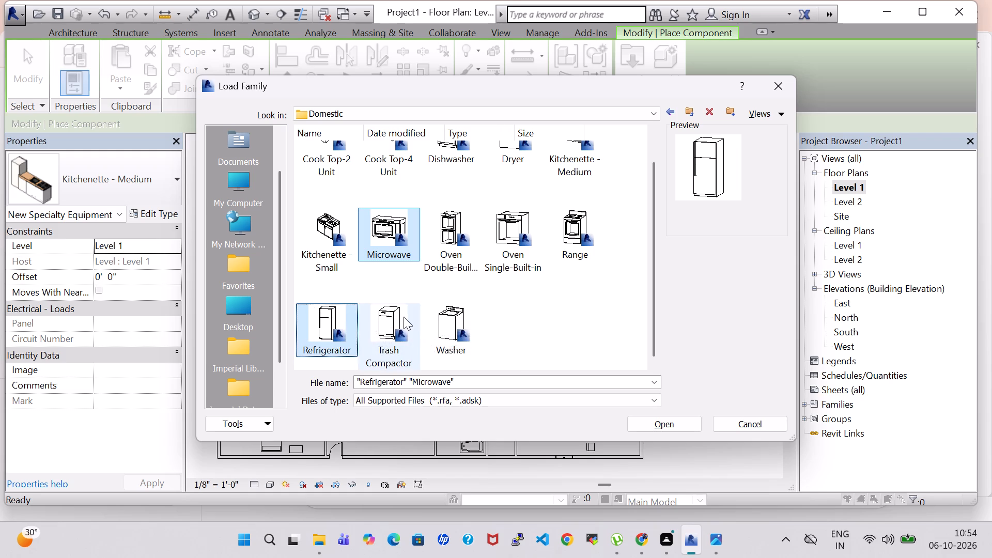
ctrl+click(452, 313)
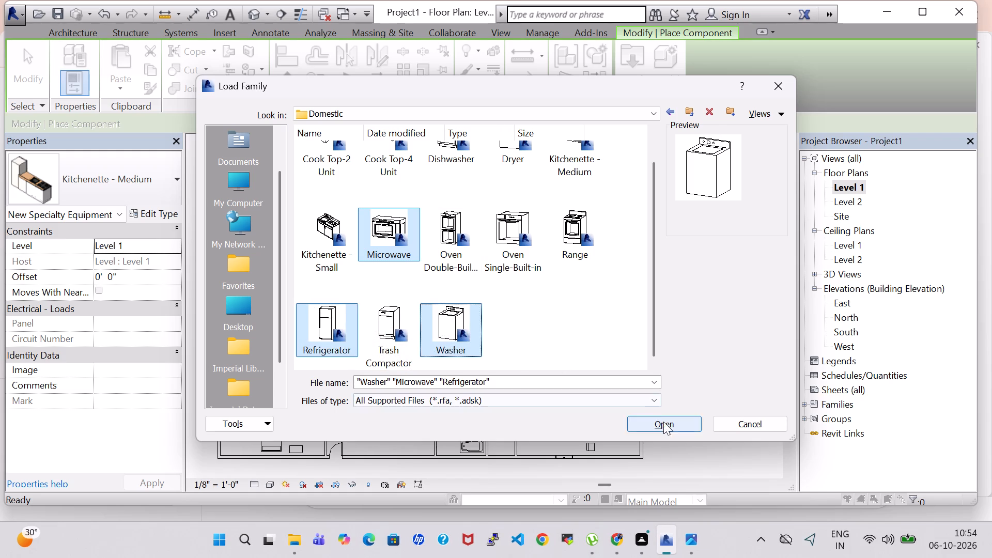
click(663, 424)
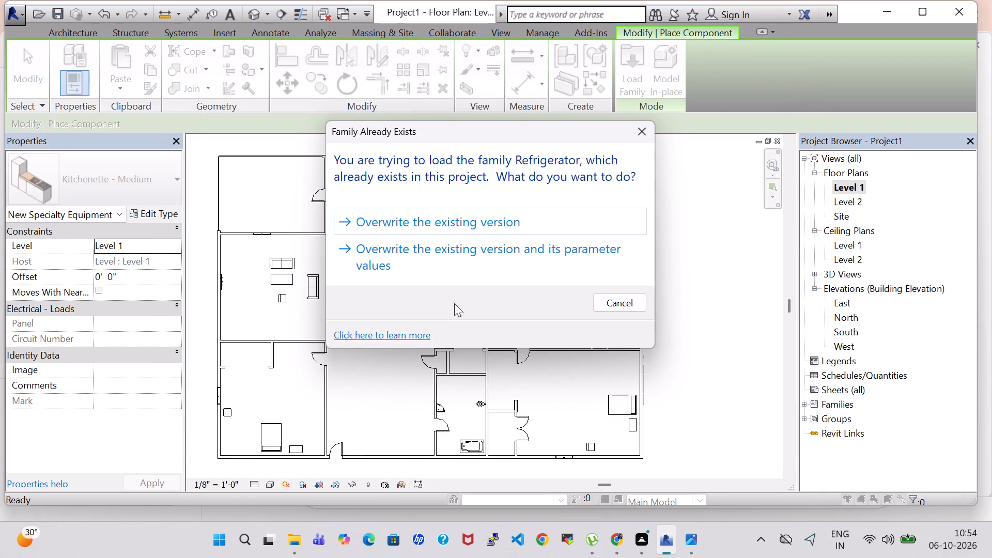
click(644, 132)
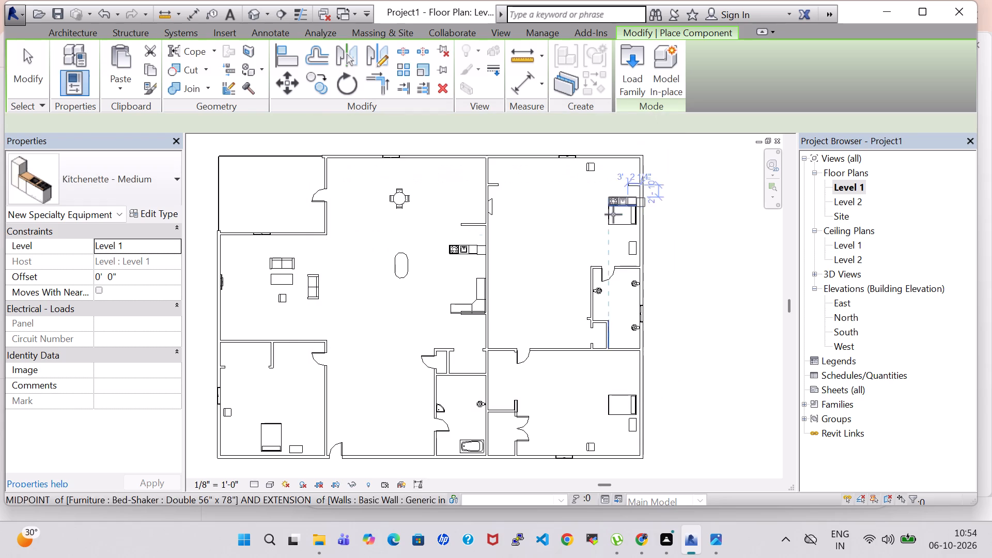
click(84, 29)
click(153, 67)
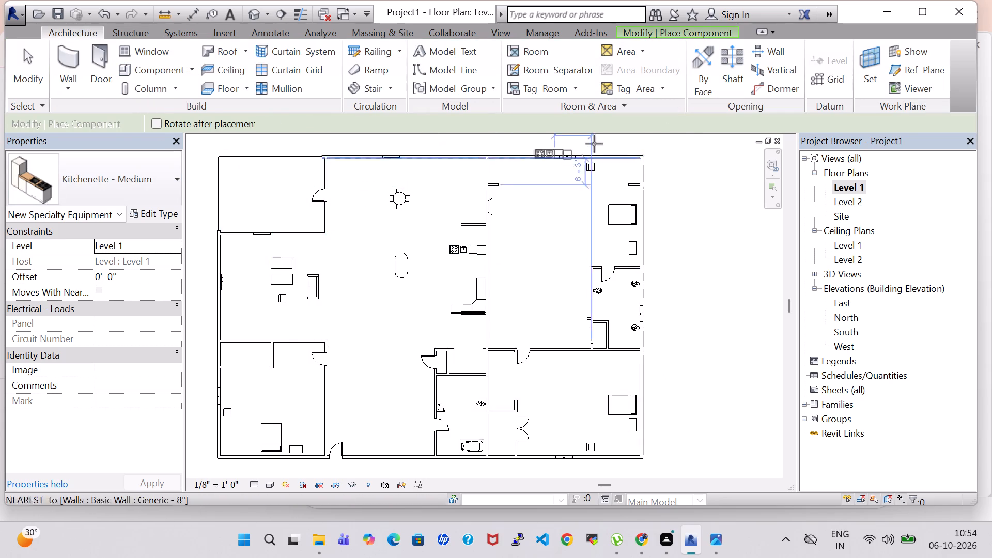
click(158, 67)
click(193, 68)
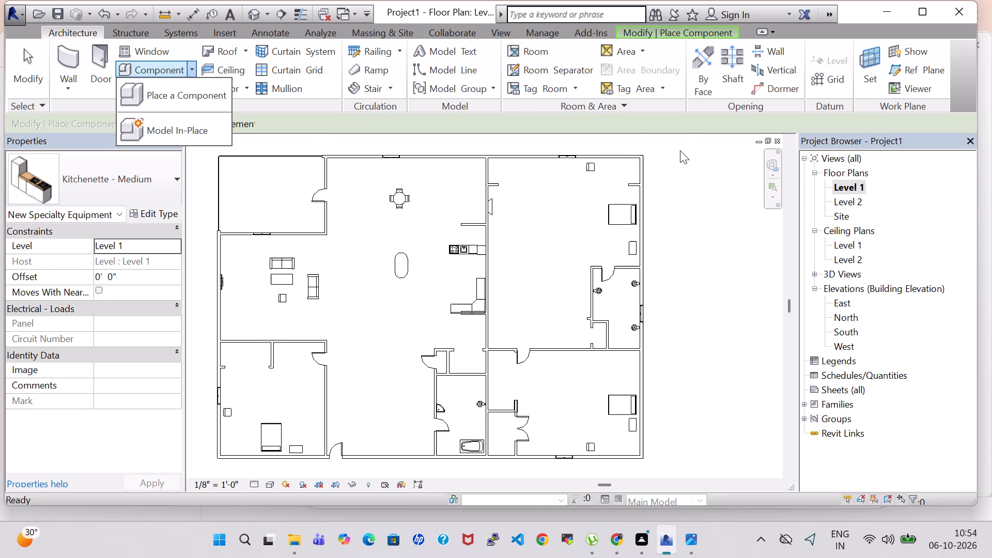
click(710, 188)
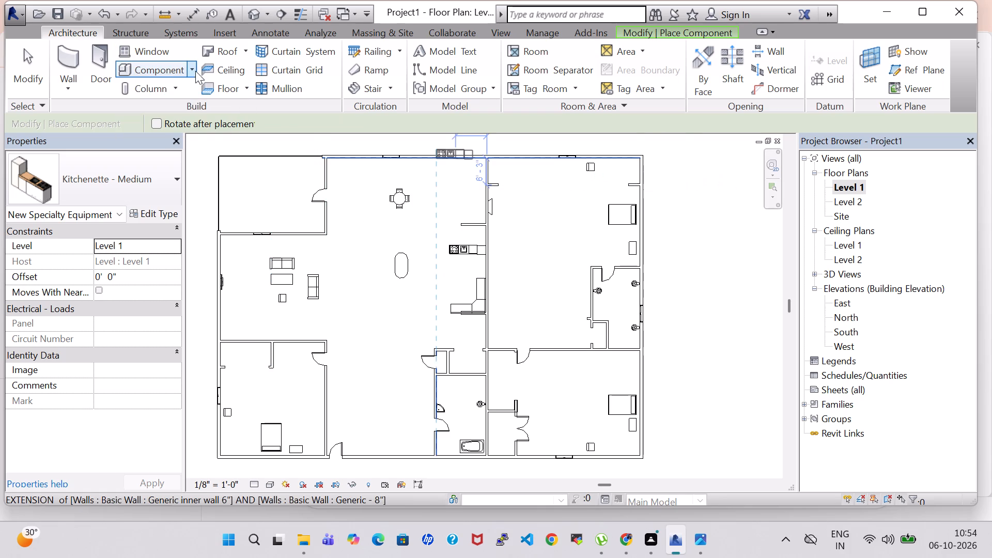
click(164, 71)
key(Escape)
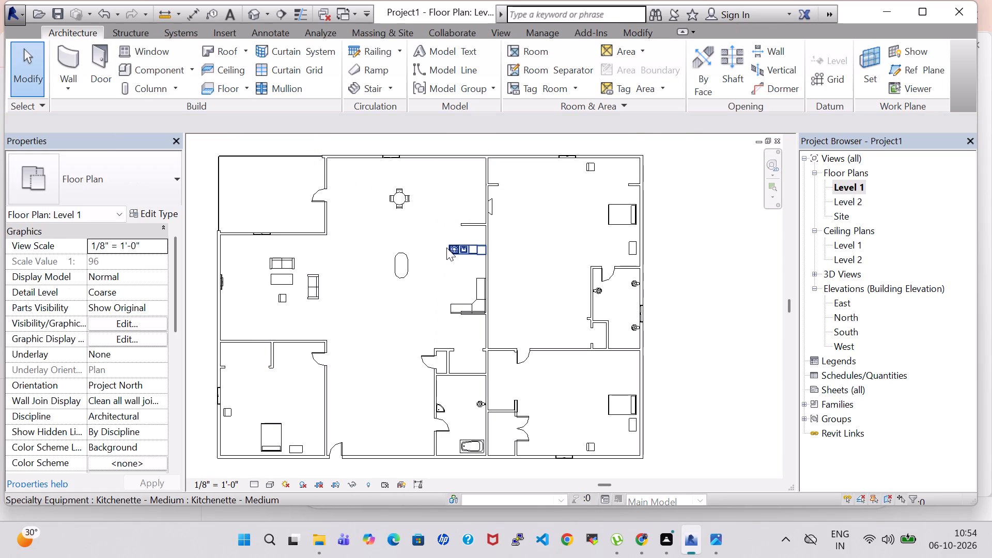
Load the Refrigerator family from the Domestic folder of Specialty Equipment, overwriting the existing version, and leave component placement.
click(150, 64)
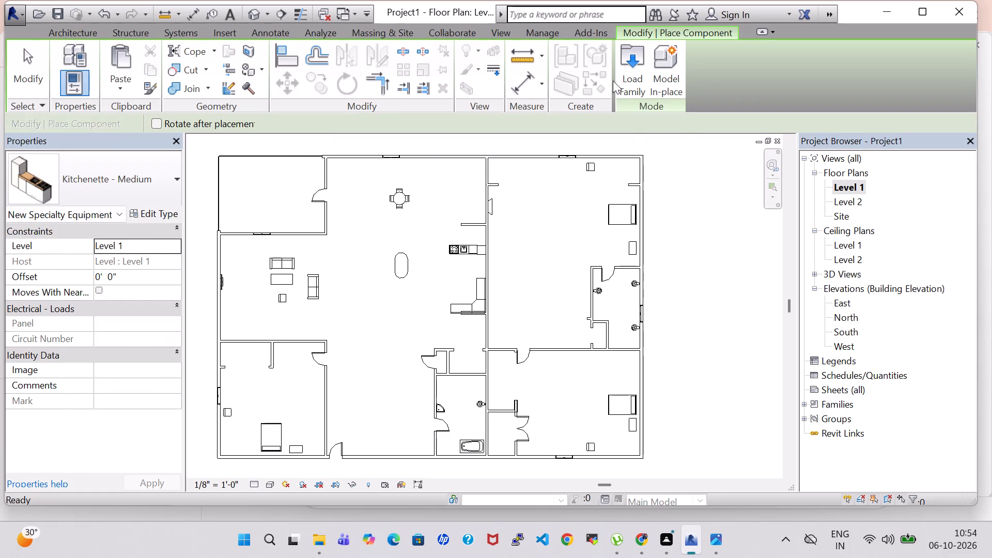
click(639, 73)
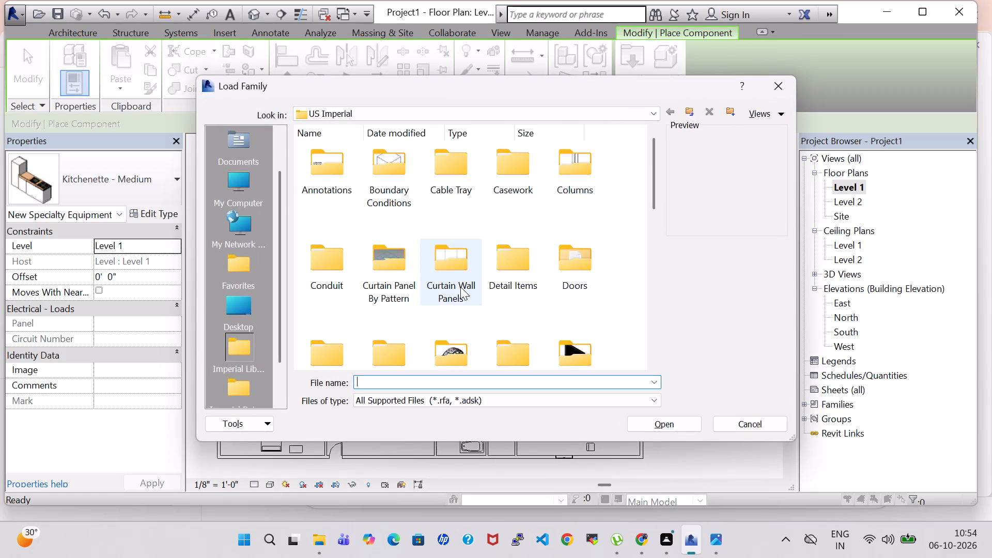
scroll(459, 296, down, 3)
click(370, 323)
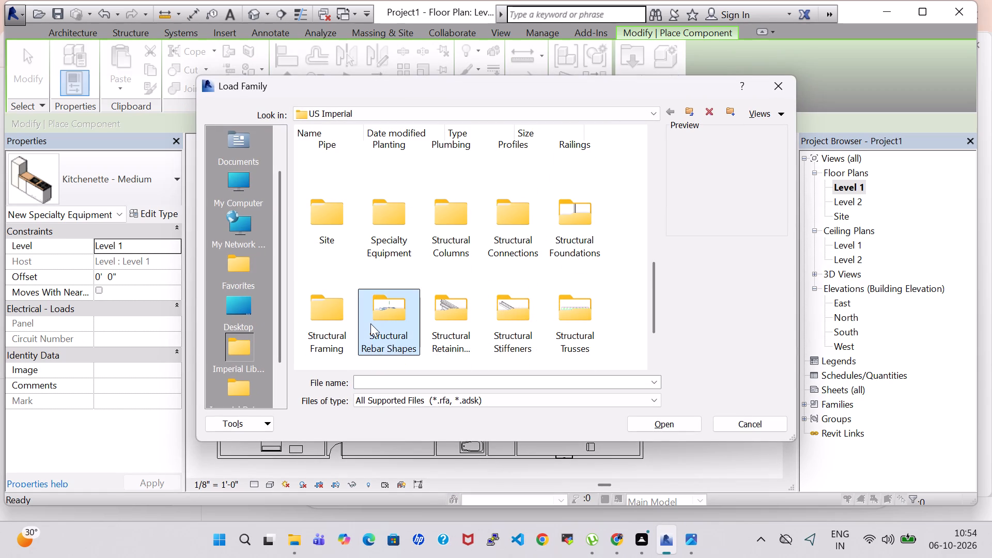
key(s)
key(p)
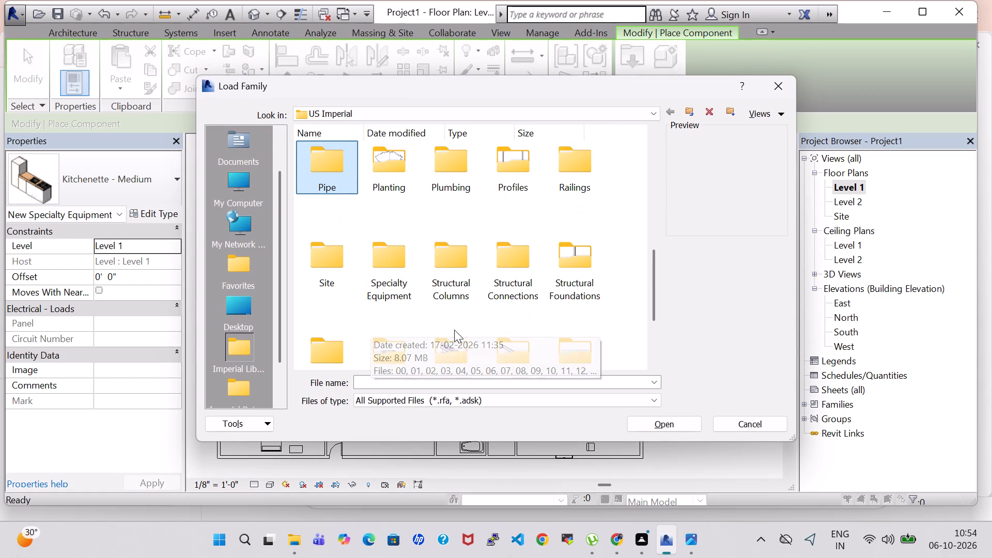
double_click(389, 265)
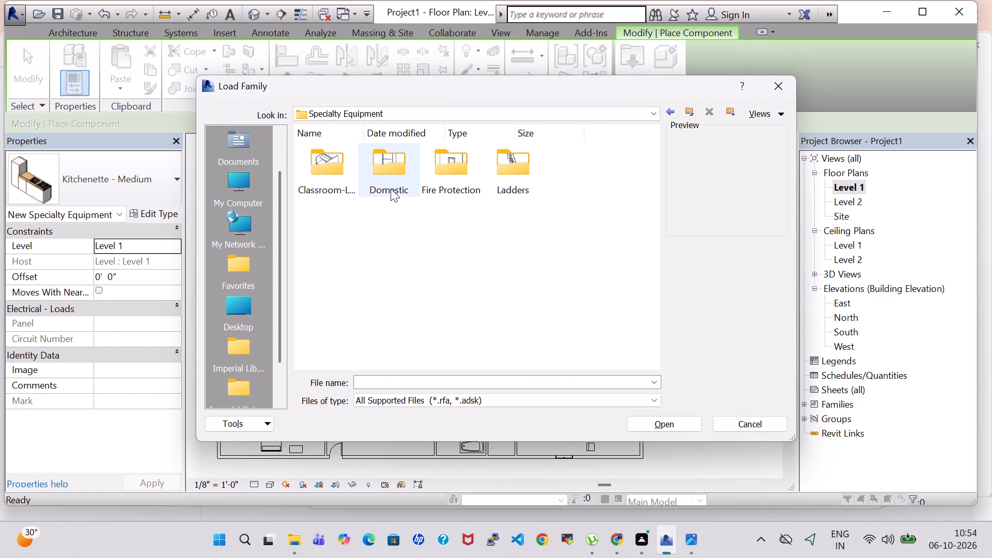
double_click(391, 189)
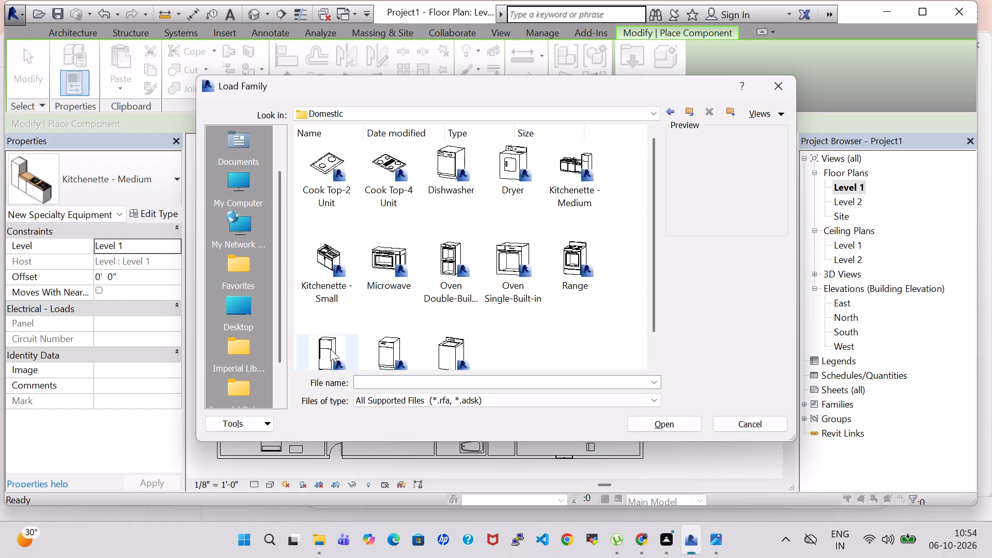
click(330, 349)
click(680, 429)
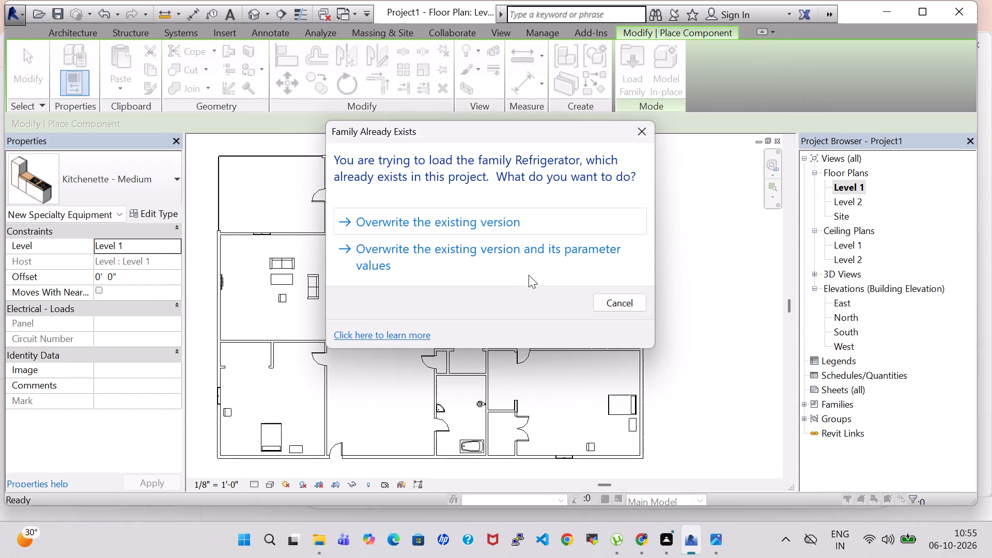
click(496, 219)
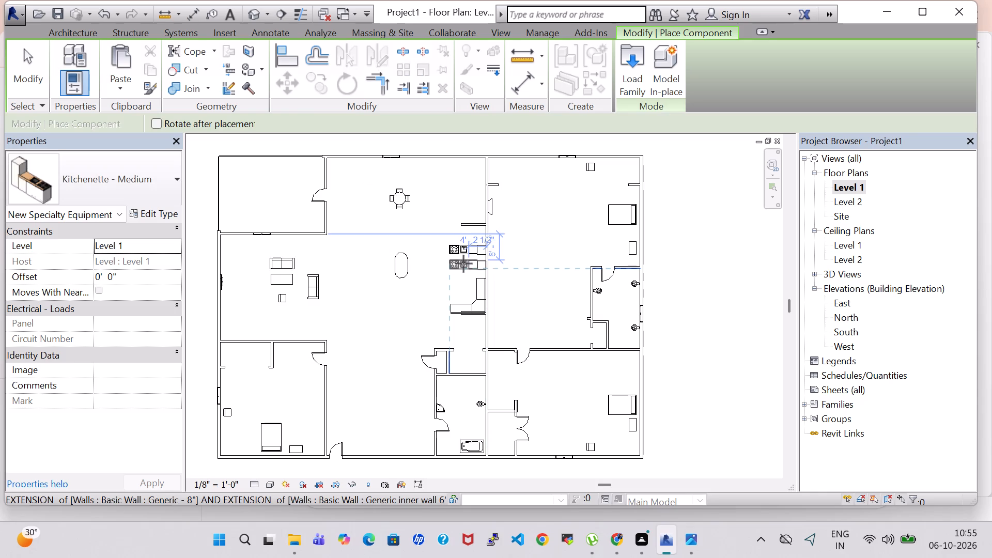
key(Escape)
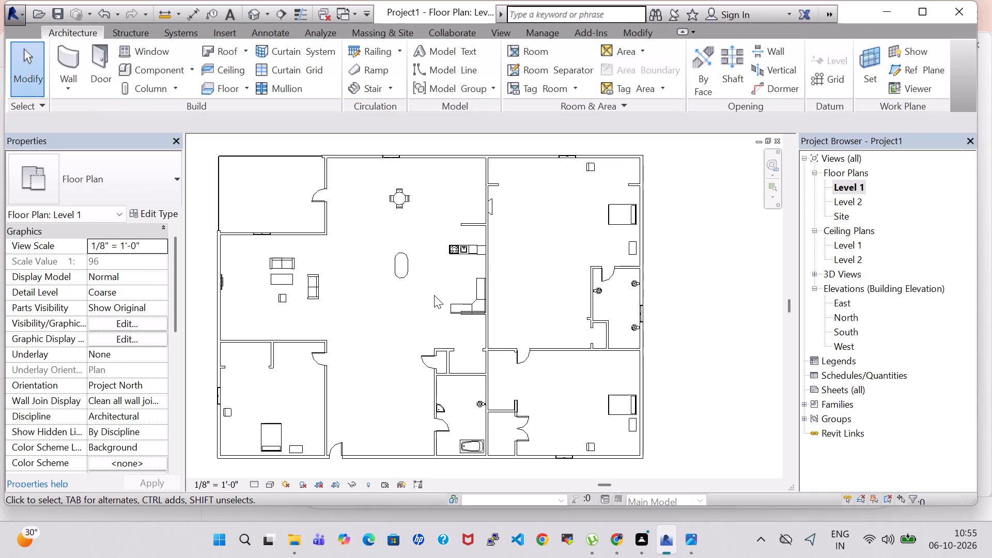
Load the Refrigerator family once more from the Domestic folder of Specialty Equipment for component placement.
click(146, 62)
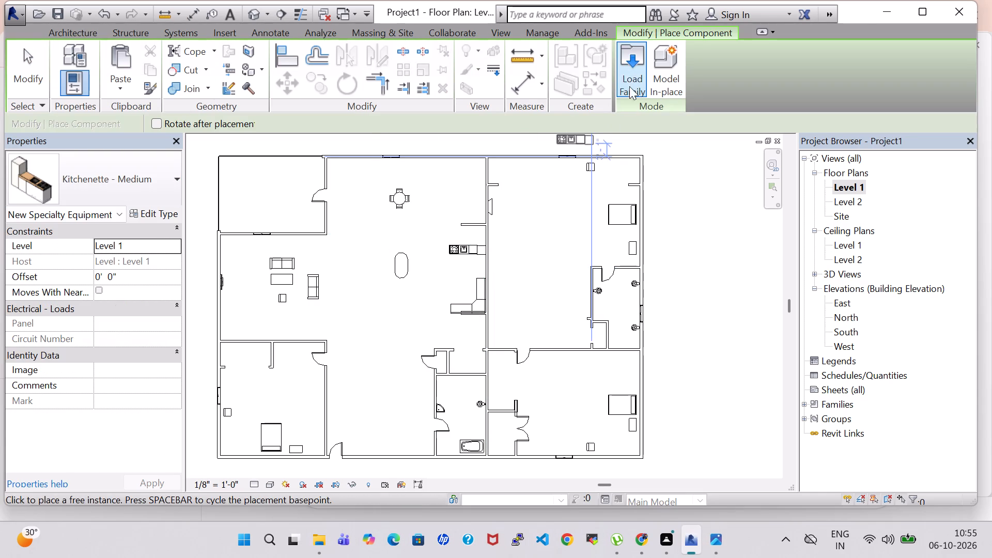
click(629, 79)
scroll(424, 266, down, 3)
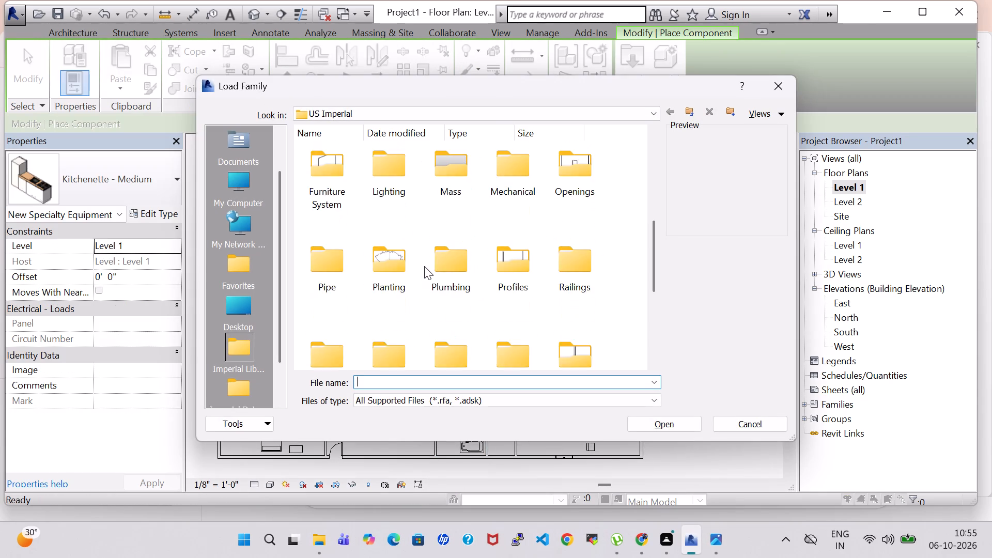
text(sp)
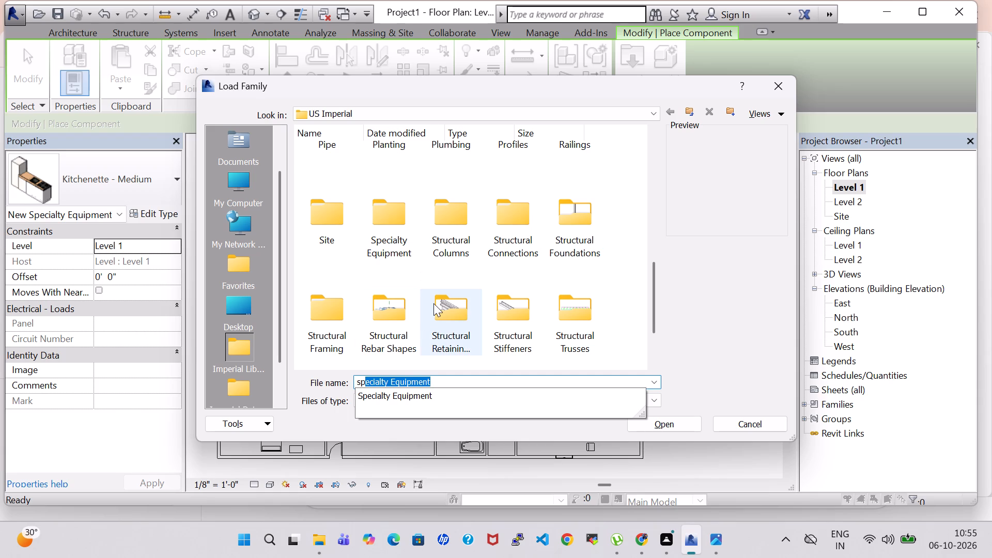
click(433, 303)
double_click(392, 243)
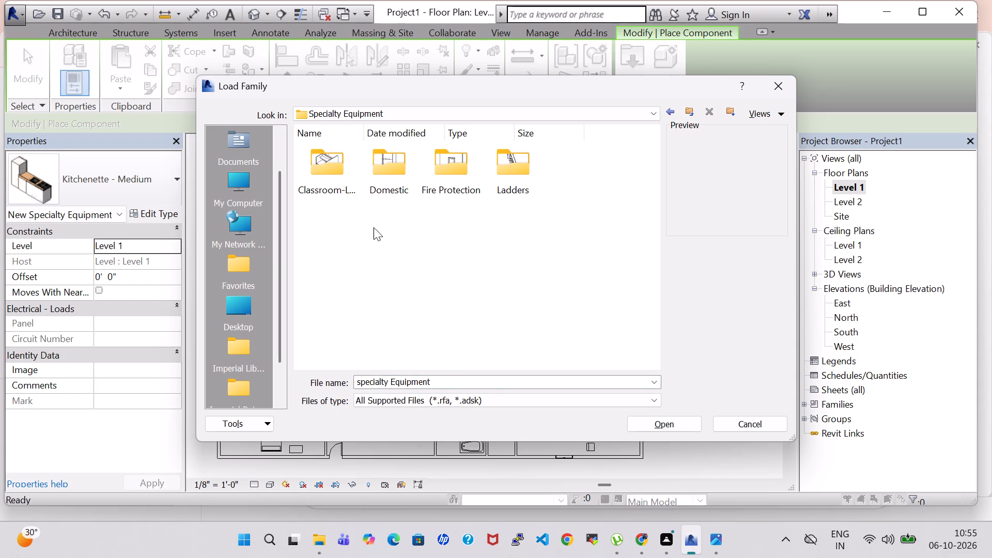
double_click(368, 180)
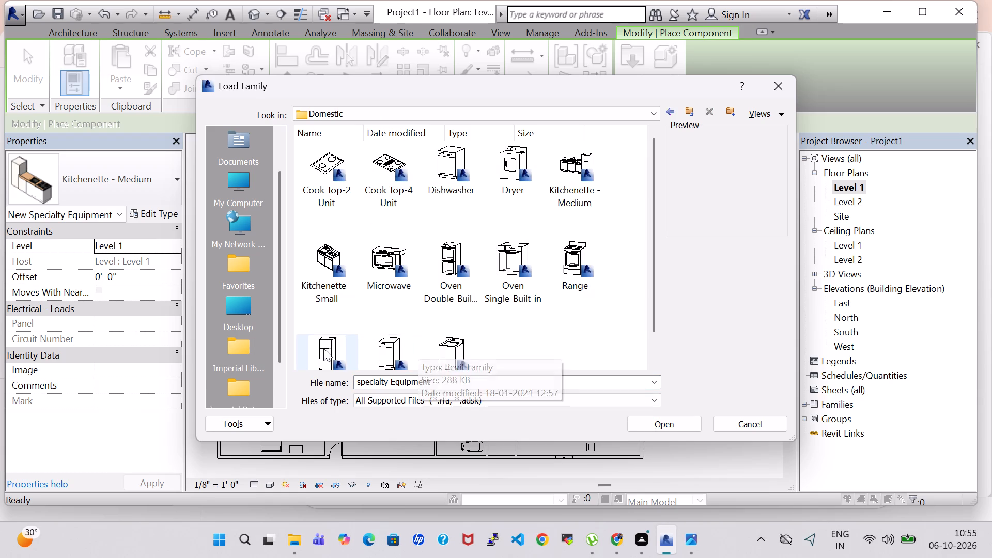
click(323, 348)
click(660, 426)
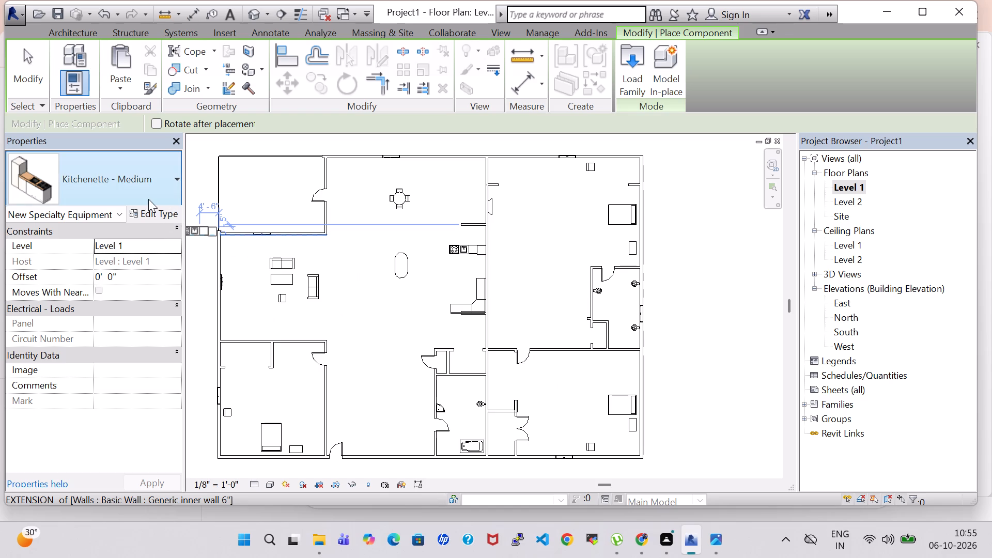
Undo the latest actions back past the placement of the medium kitchenette on Level 1.
key(ctrl+z)
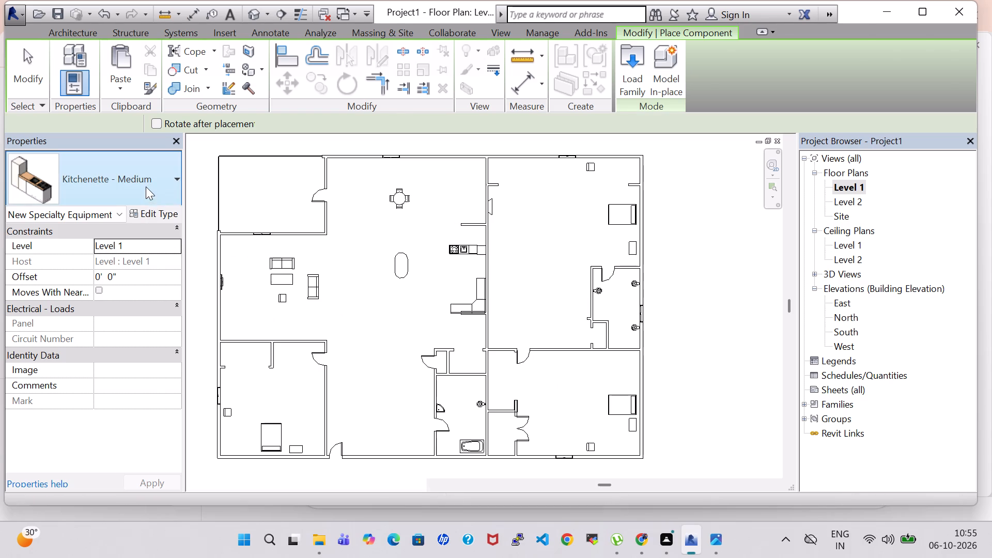
key(ctrl+z)
key(ctrl+z)
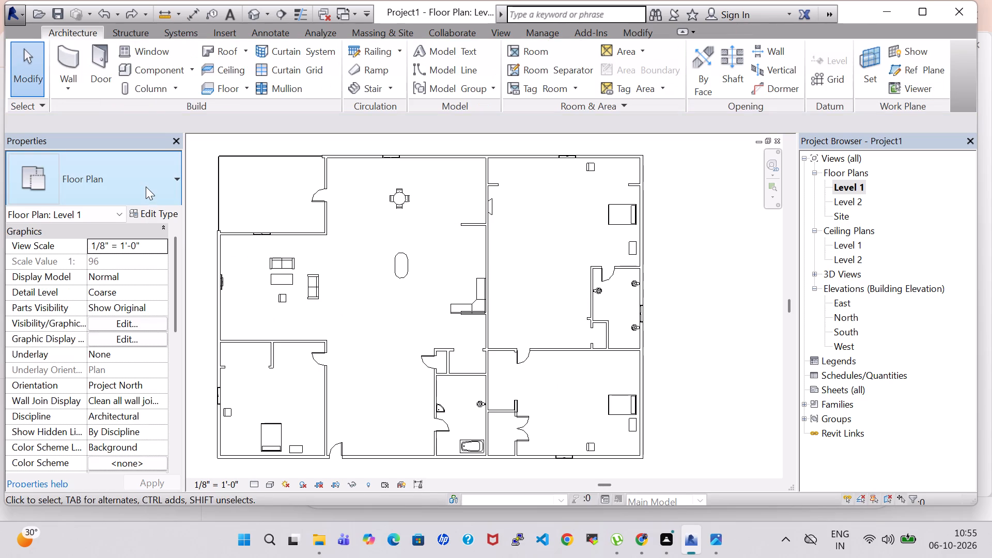
key(ctrl+z)
key(ctrl+z)
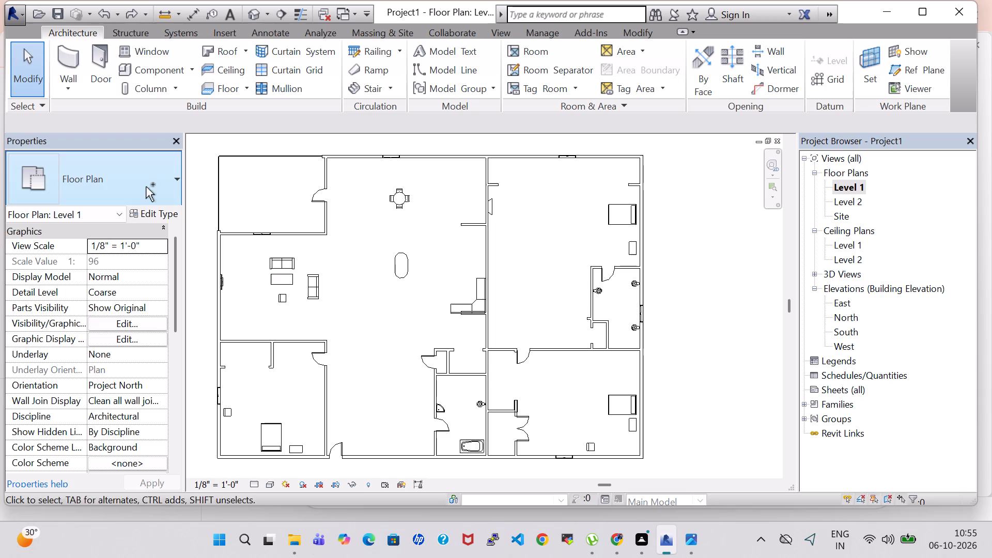
Undo two more of the latest actions in the project.
key(ctrl+z)
key(ctrl+z)
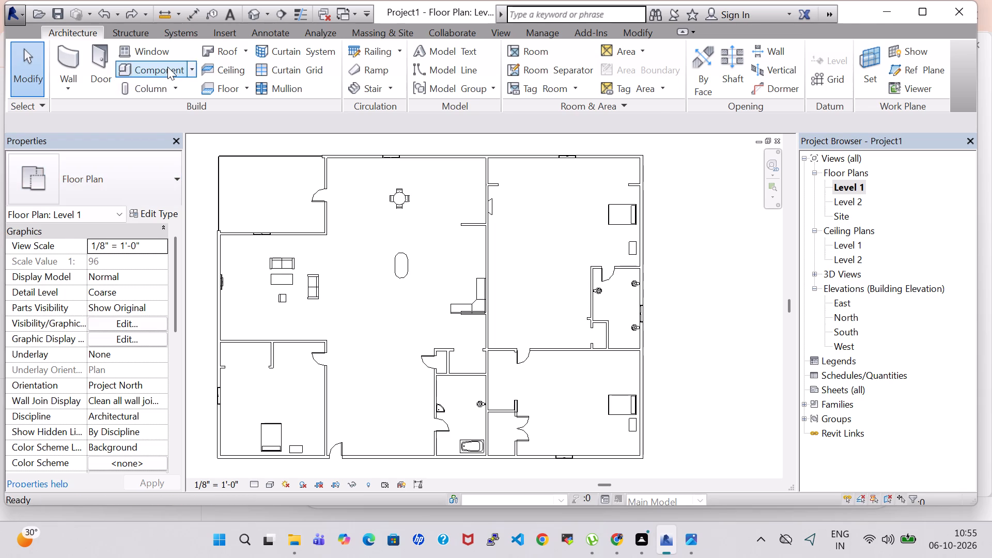
Load the Kitchenette - Medium family from the Domestic folder of Specialty Equipment for component placement.
click(167, 67)
click(626, 58)
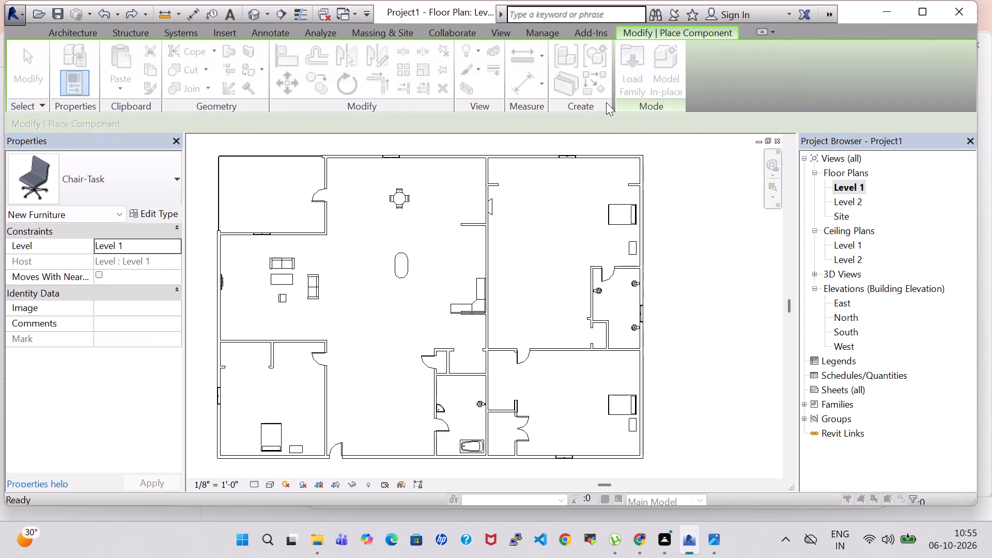
click(783, 80)
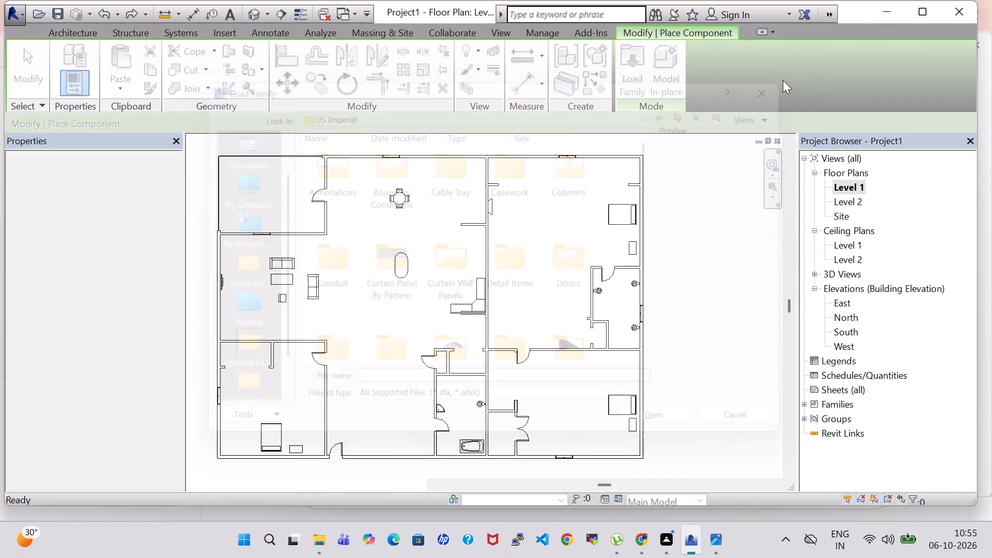
click(636, 88)
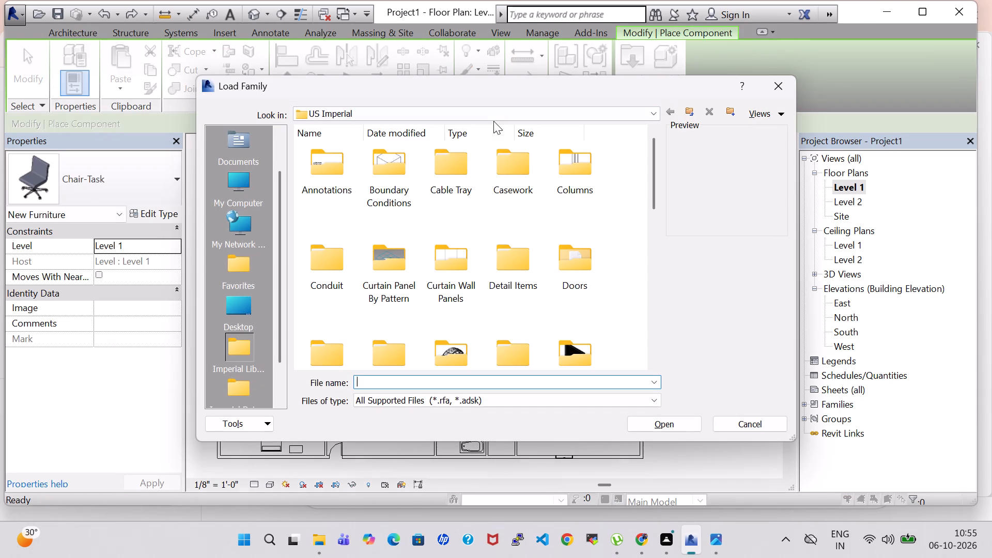
scroll(409, 219, down, 3)
double_click(407, 234)
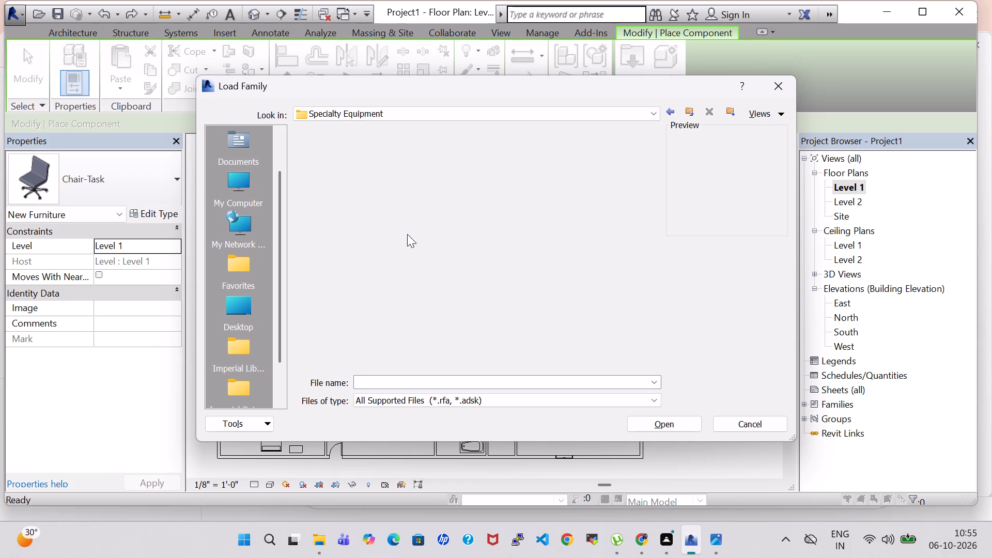
double_click(402, 167)
click(566, 197)
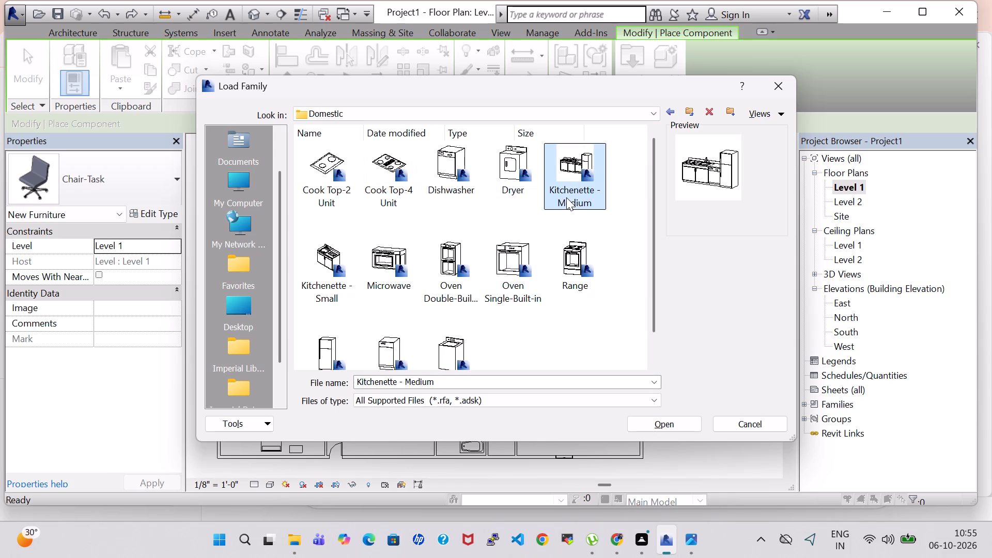
click(673, 430)
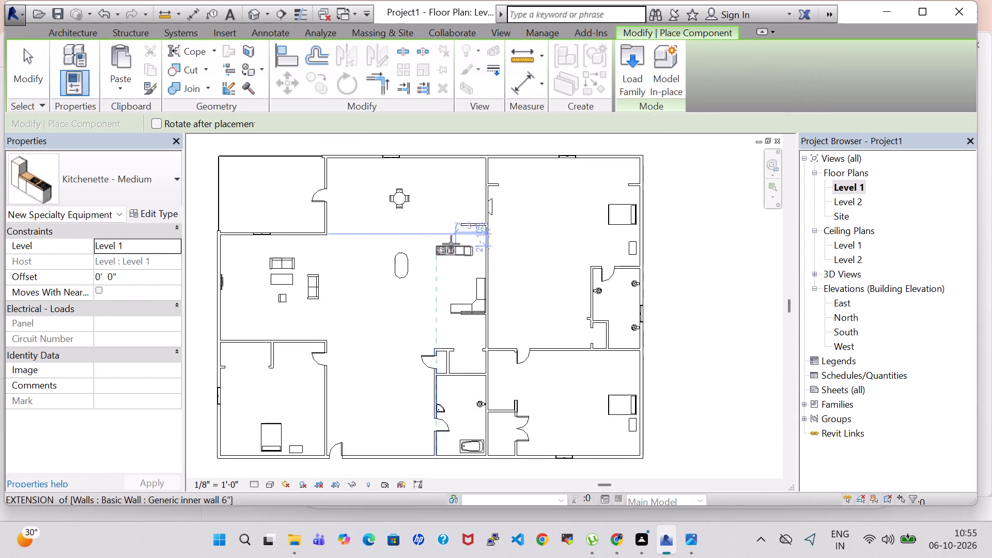
Place one Kitchenette - Medium on Level 1 in the kitchen, just below the upper short partition wall.
scroll(454, 238, up, 7)
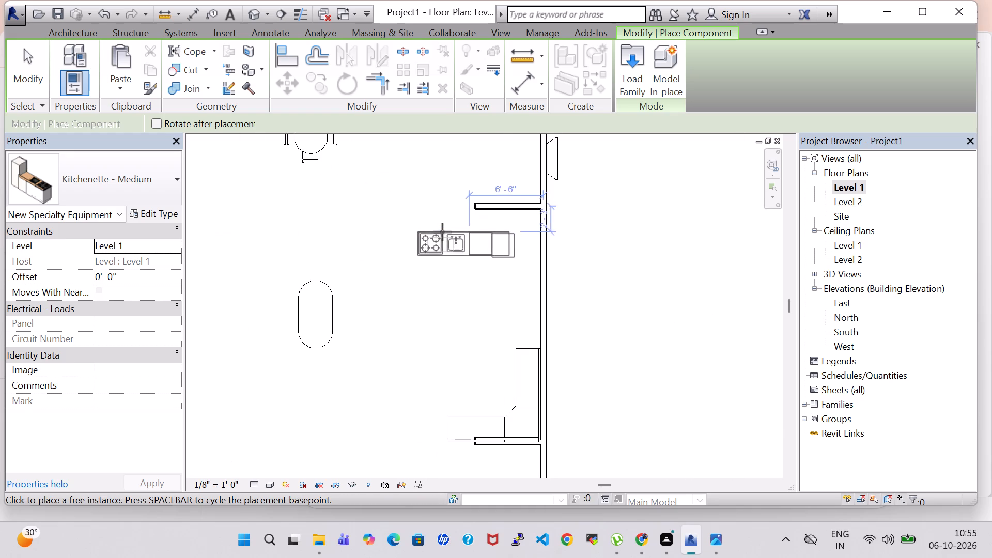
click(466, 232)
key(Escape)
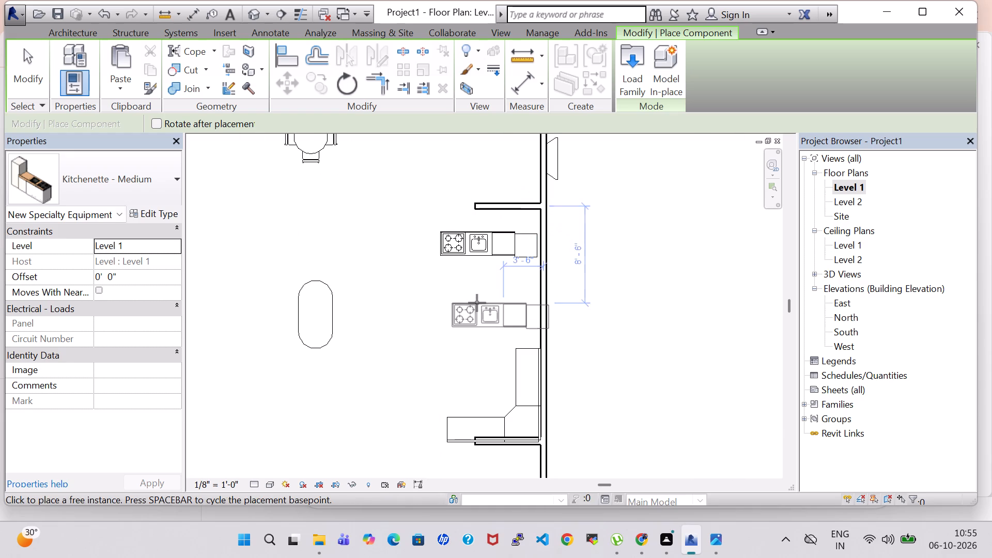
key(Escape)
Load the Refrigerator family from the Domestic folder of Specialty Equipment, overwriting the existing version and its parameter values, and leave component placement.
click(176, 71)
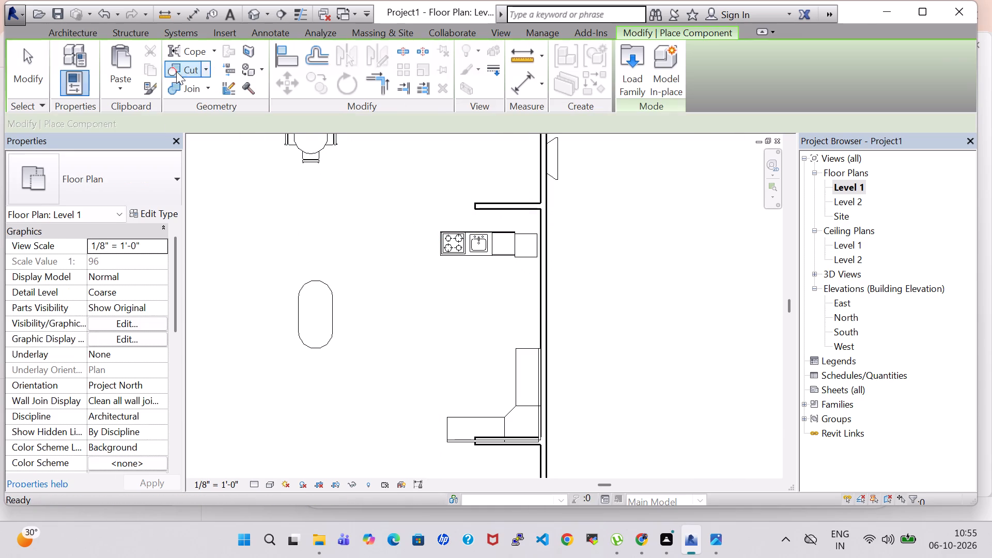
click(644, 59)
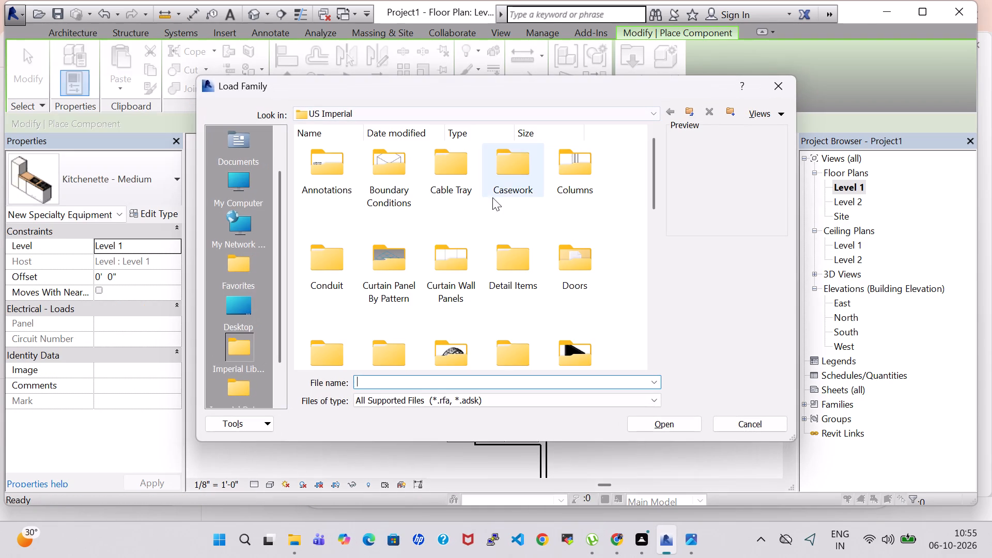
click(431, 270)
text(sp)
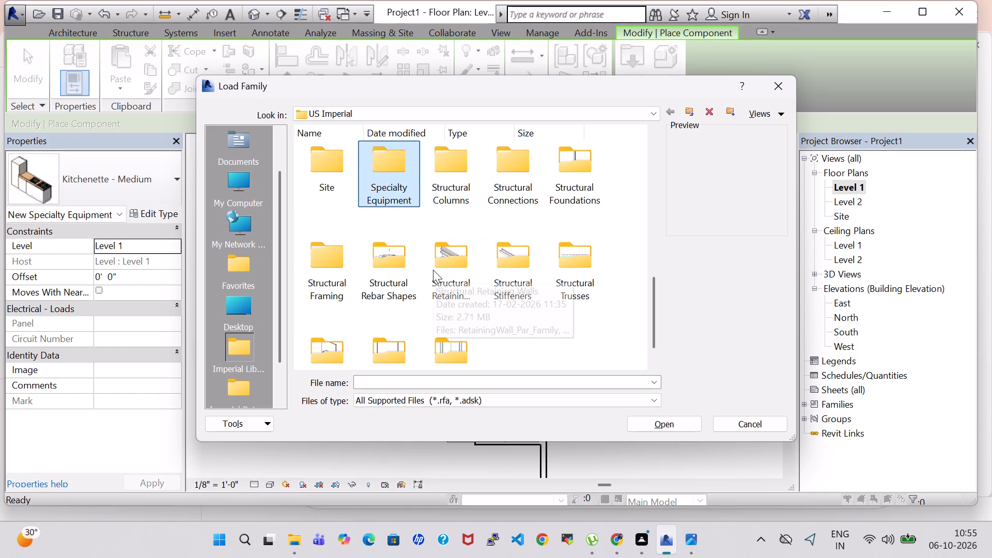
double_click(393, 175)
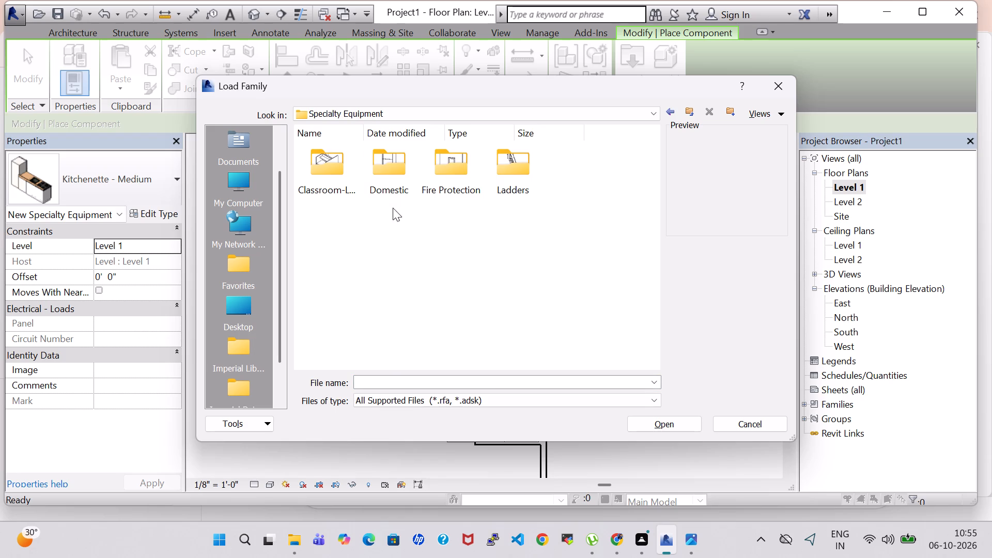
double_click(393, 185)
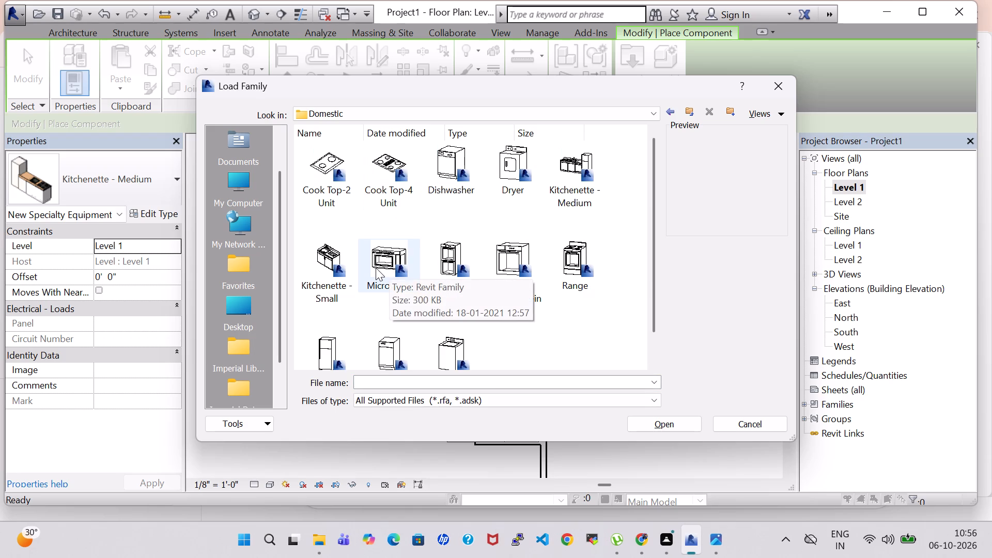
scroll(376, 268, down, 1)
click(345, 296)
click(337, 311)
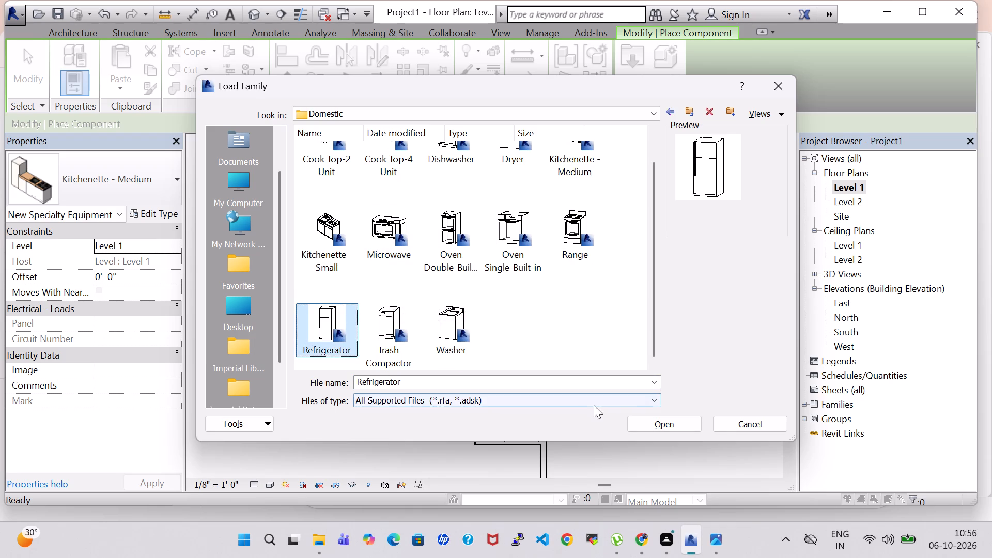
click(638, 423)
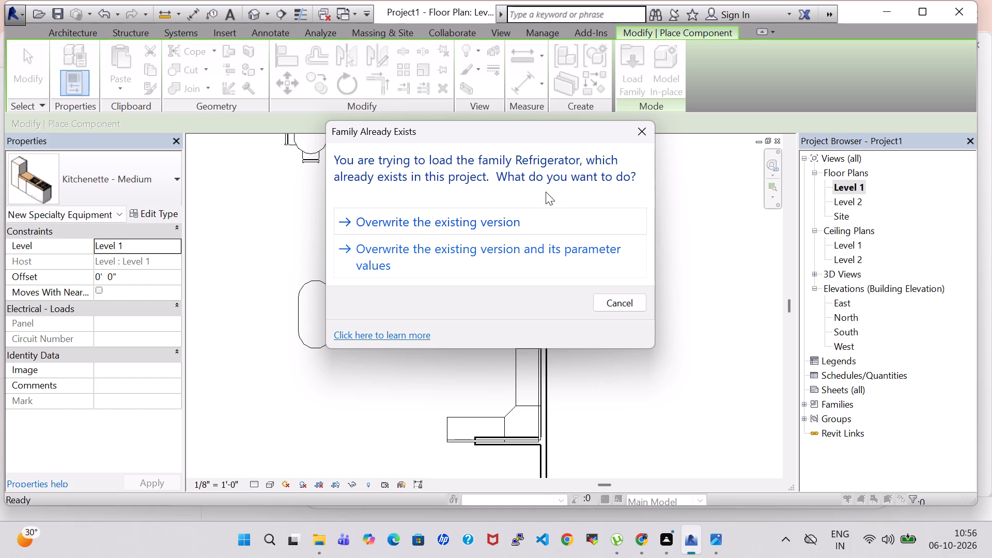
click(541, 252)
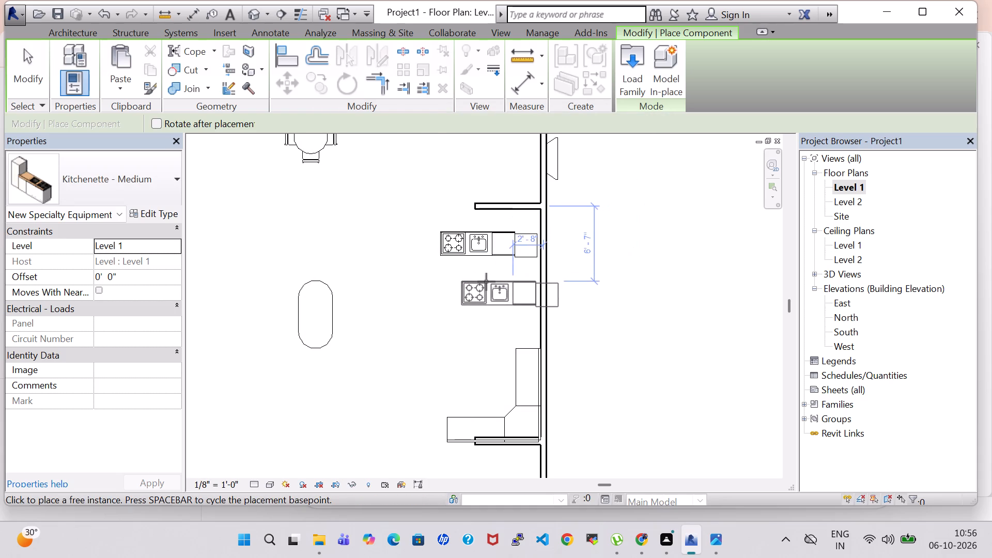
key(Escape)
click(447, 309)
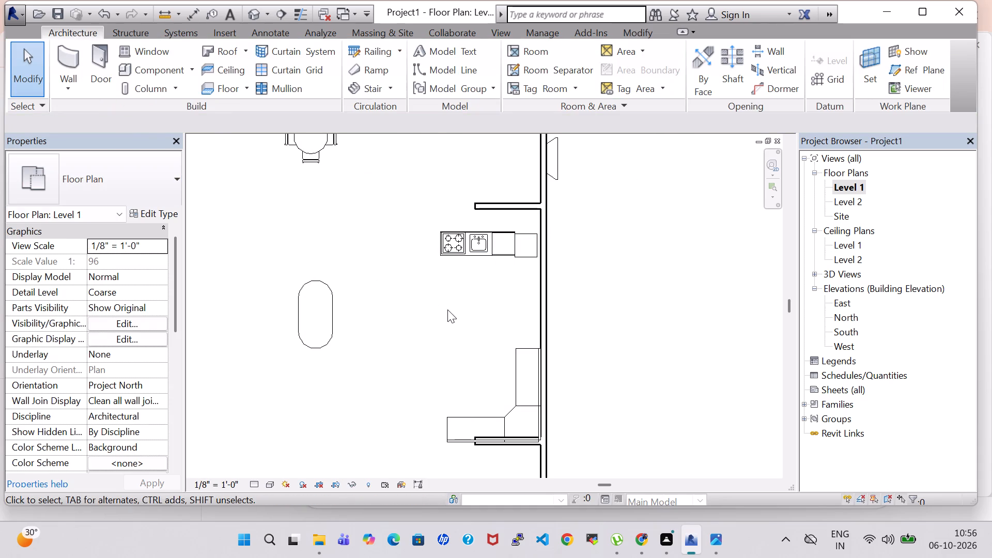
Change the placed medium kitchenette to the Refrigerator type 30" x 32" LH.
click(472, 252)
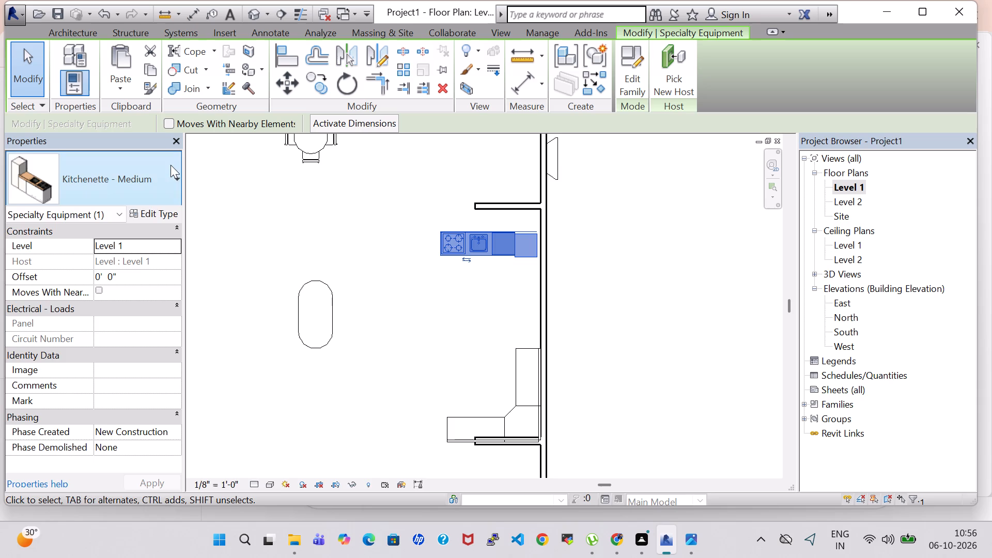
click(153, 176)
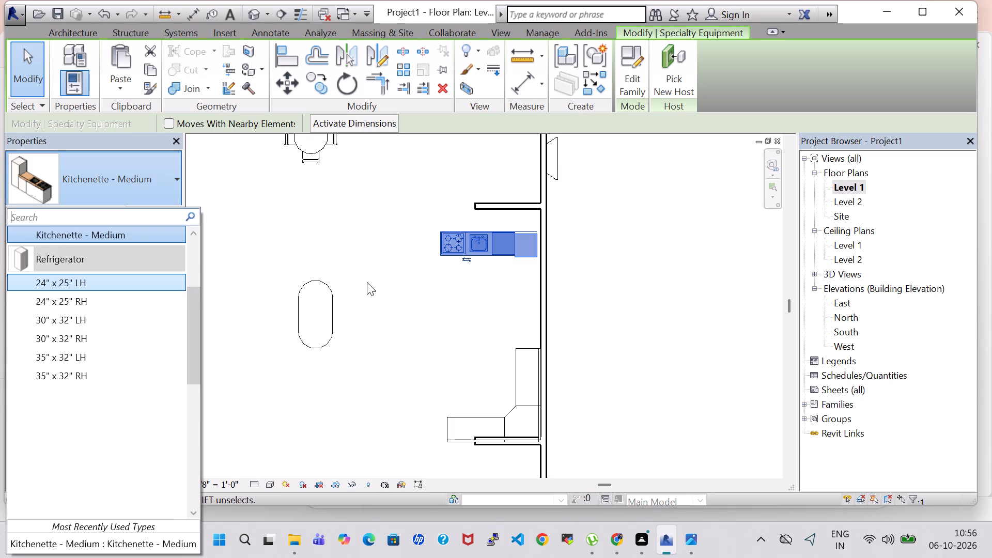
click(85, 262)
click(78, 277)
scroll(78, 277, down, 1)
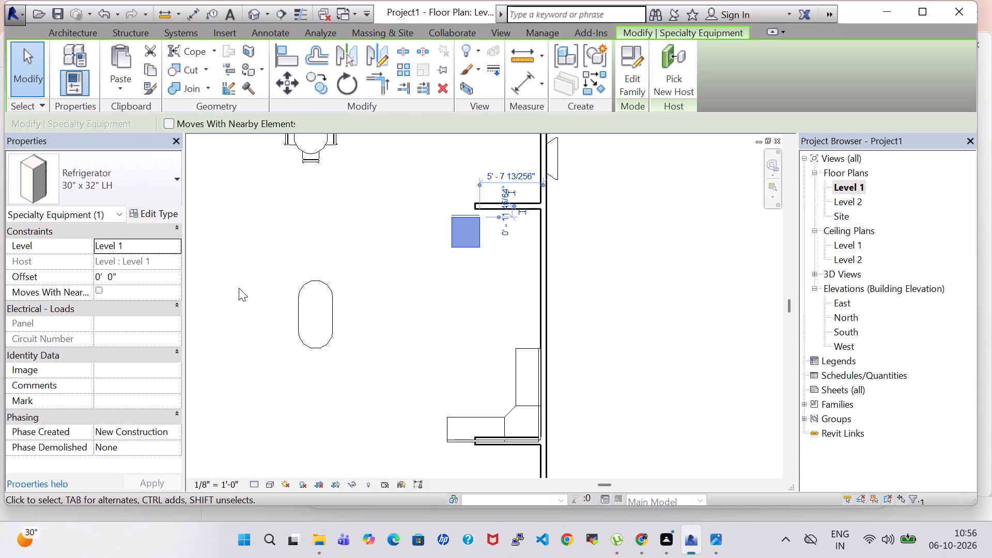
Nudge the refrigerator toward the long kitchen wall until it sits about 10 inches from it, and deselect it.
click(458, 247)
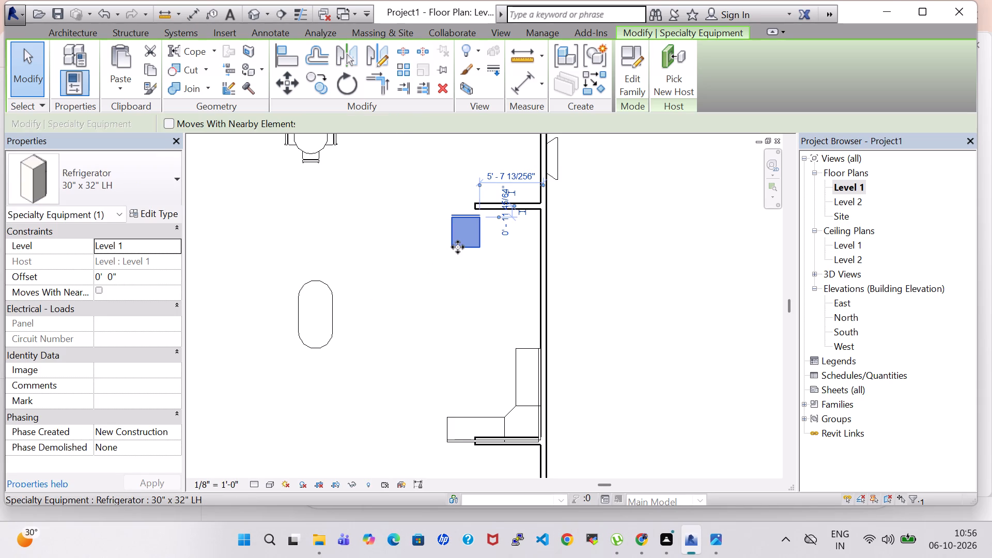
key(Right)
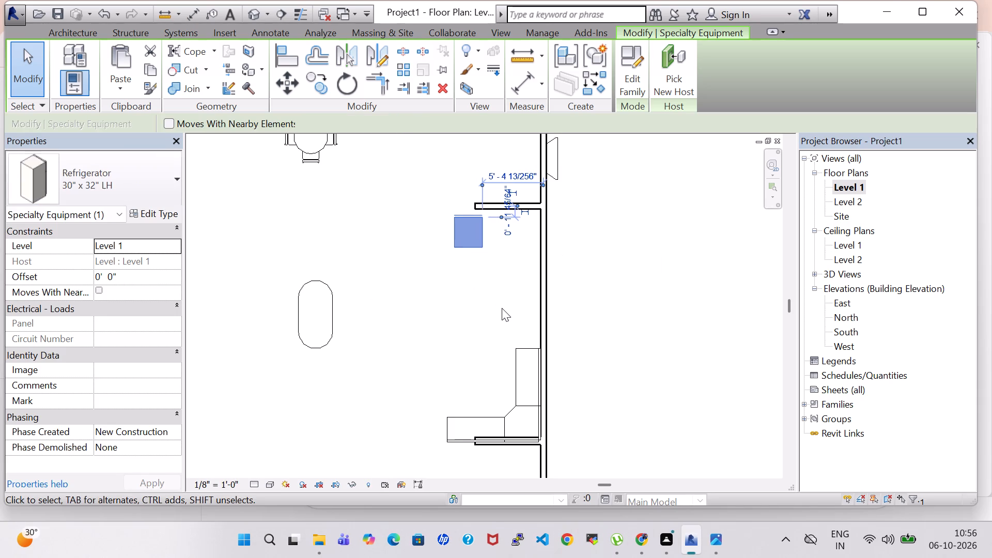
key(Right)
key(Right)
key(Right)
key(Right)
key(Right)
key(Right)
key(Right)
key(Right)
key(Right)
key(Right)
key(Right)
key(Right)
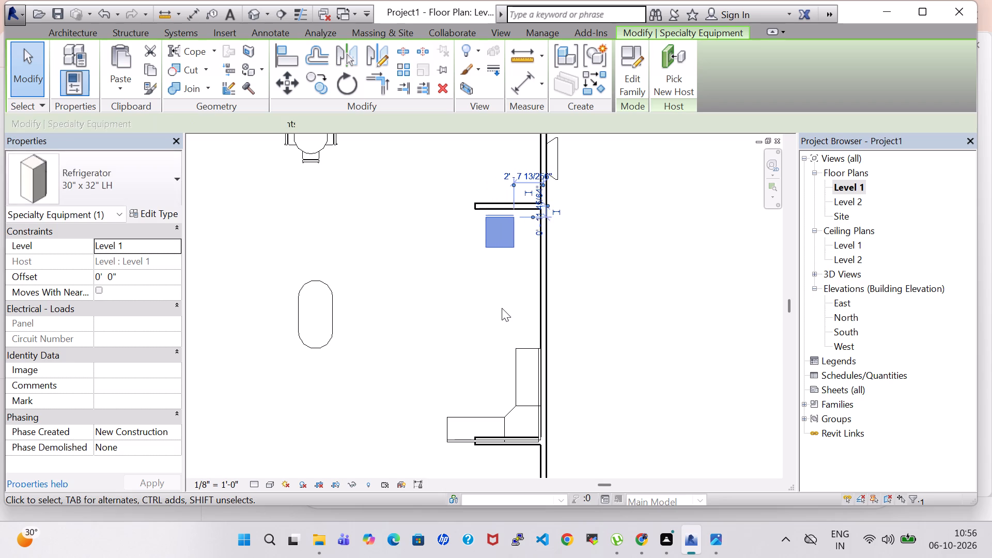
key(Right)
key(Right)
key(Right)
key(Right)
key(Right)
key(Right)
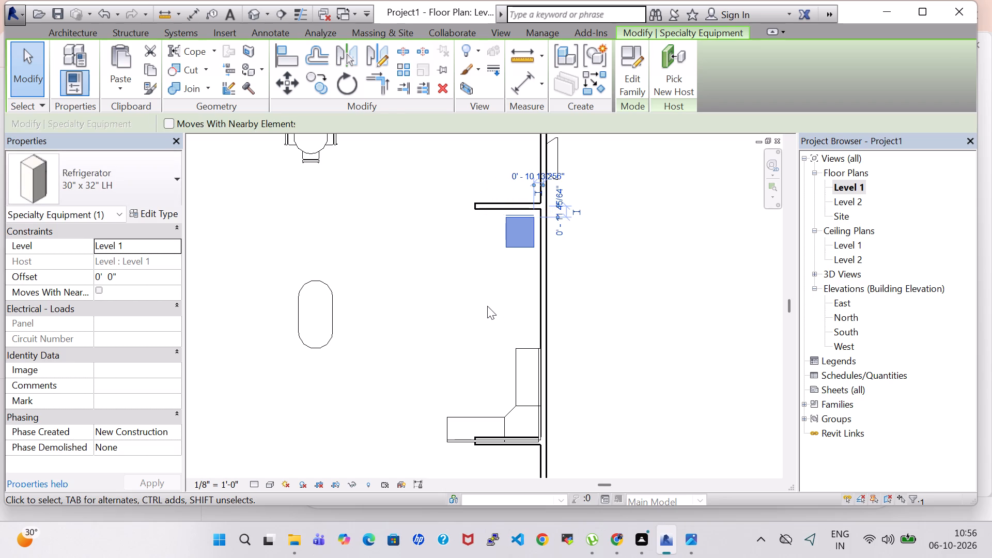
key(Escape)
click(445, 306)
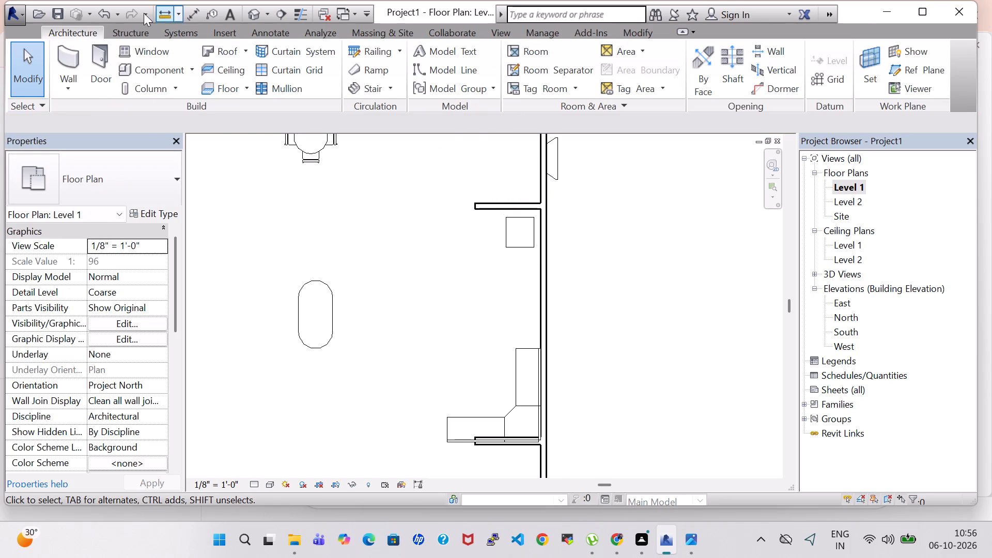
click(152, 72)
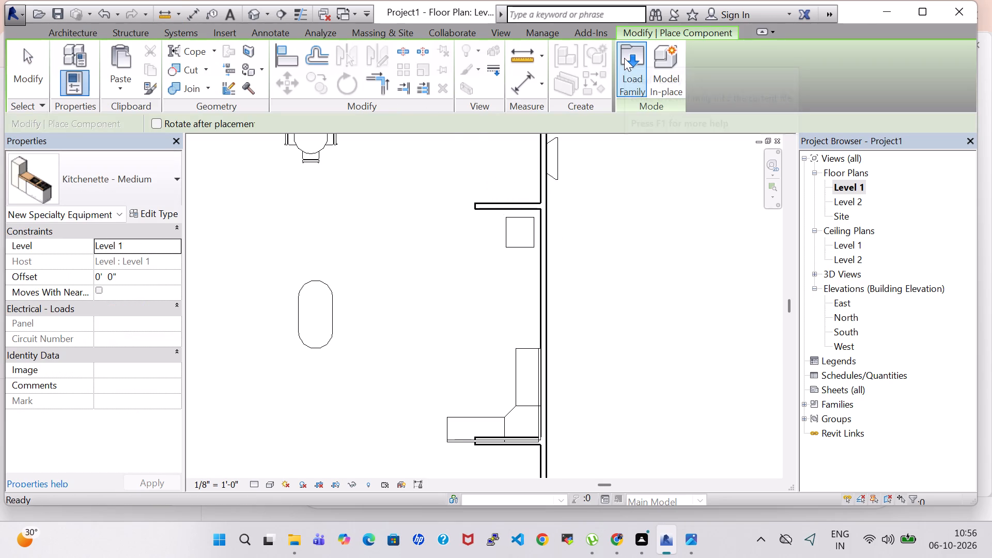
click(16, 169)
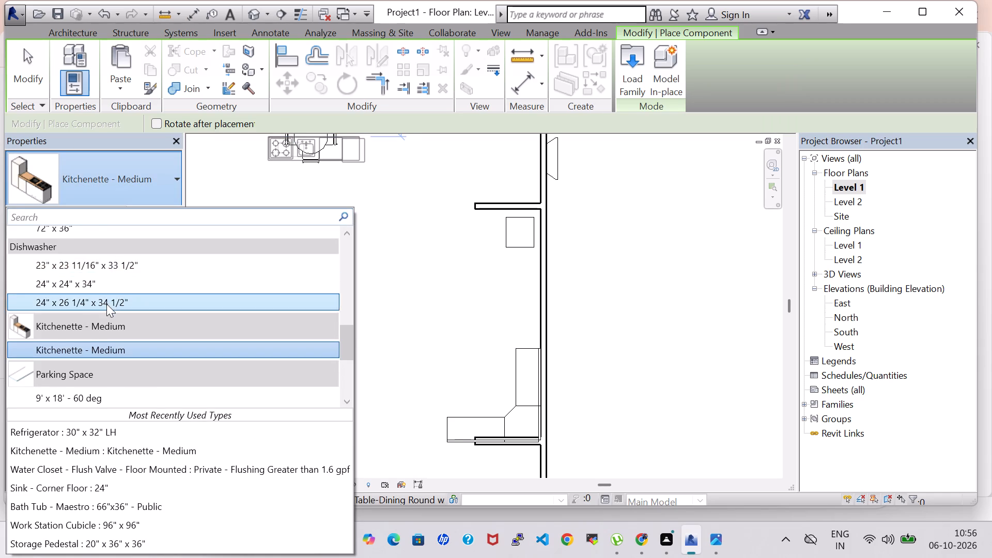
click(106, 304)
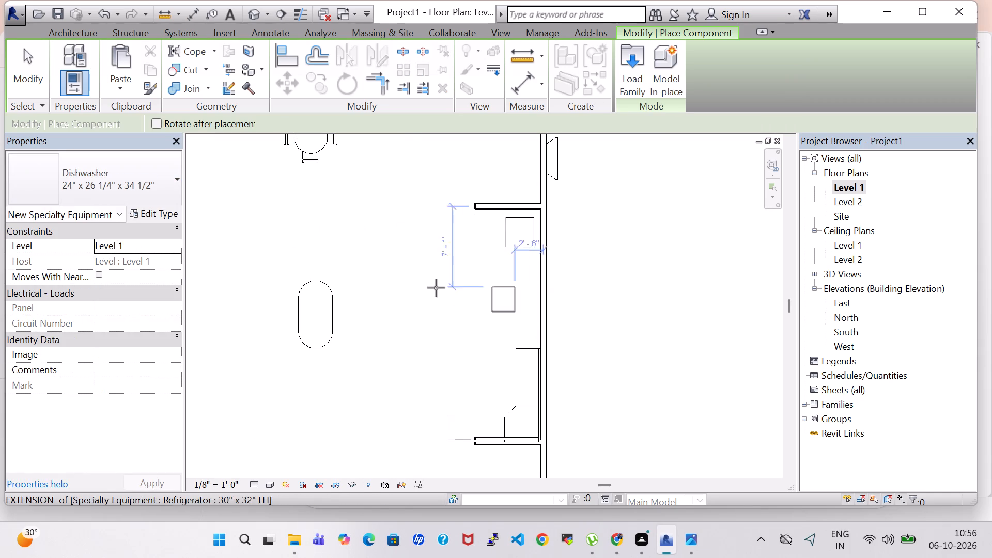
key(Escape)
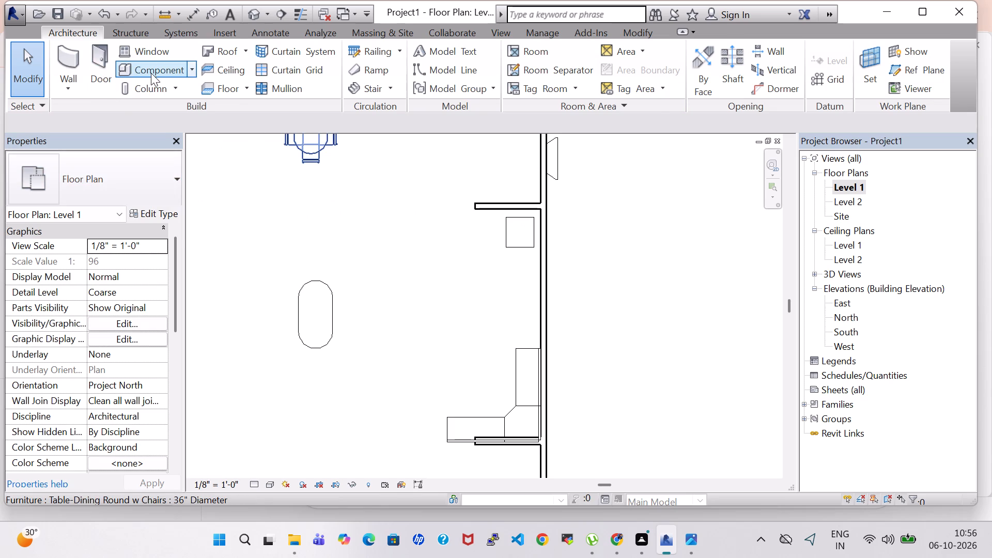
Load the Kitchenette - Medium family from the Domestic folder of Specialty Equipment.
click(154, 72)
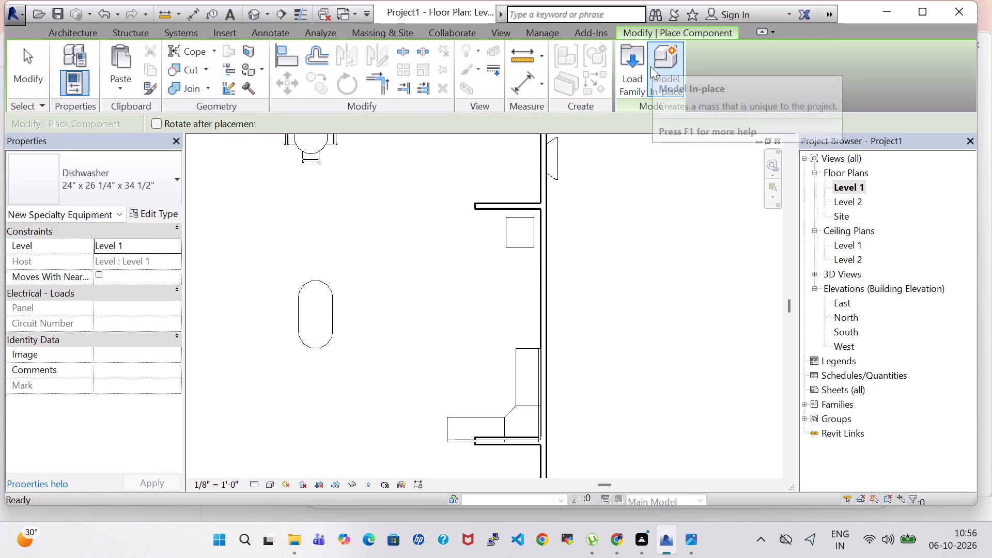
click(642, 66)
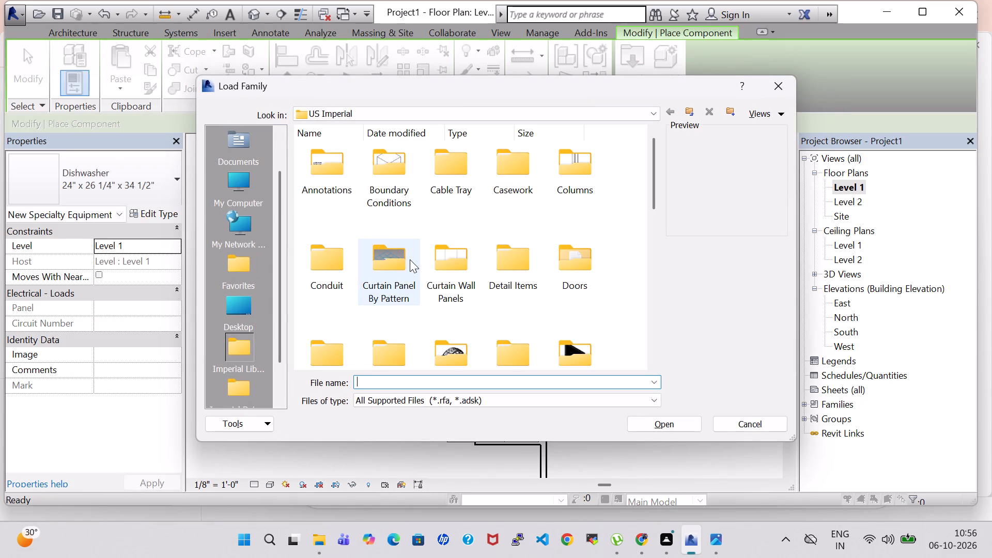
text(sp)
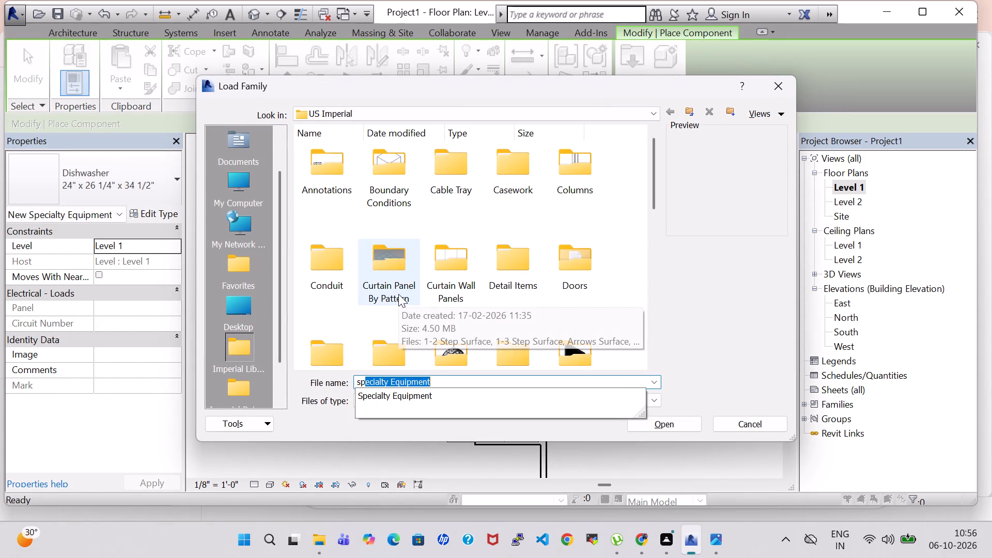
scroll(398, 294, down, 4)
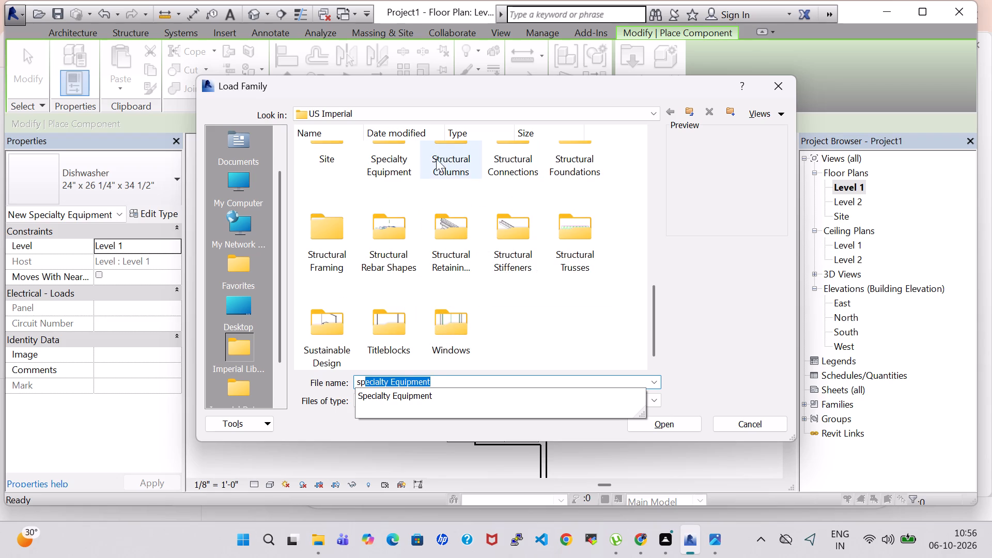
double_click(411, 159)
click(399, 174)
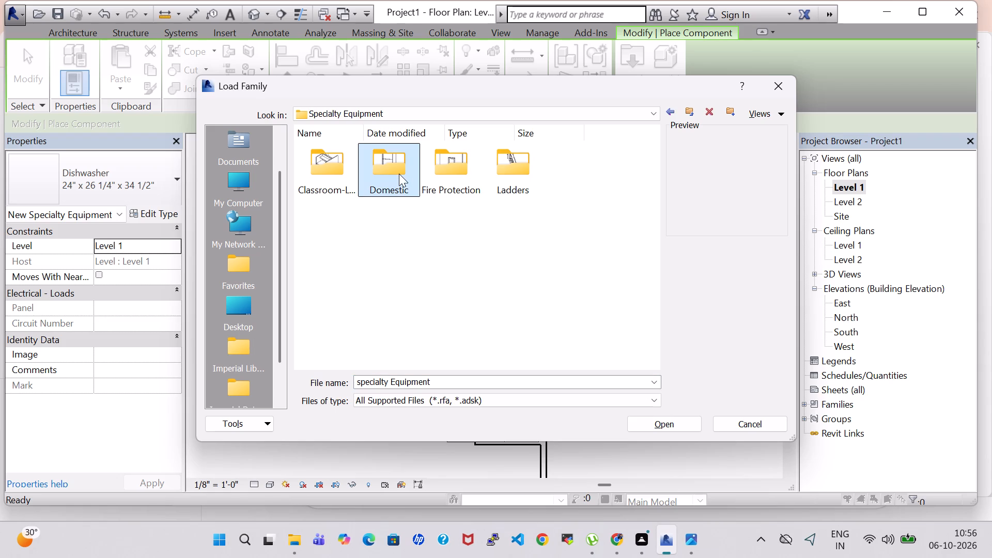
click(399, 174)
double_click(397, 173)
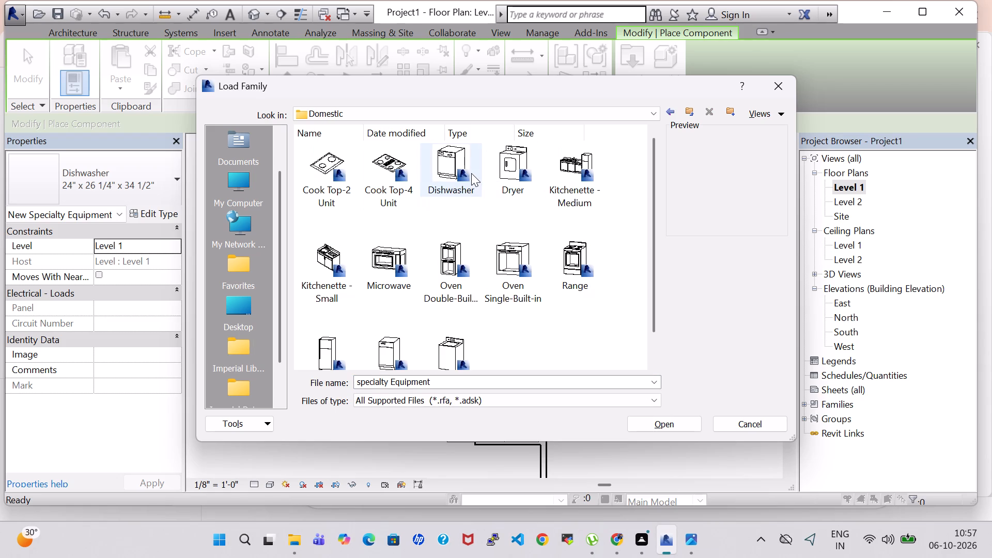
click(568, 171)
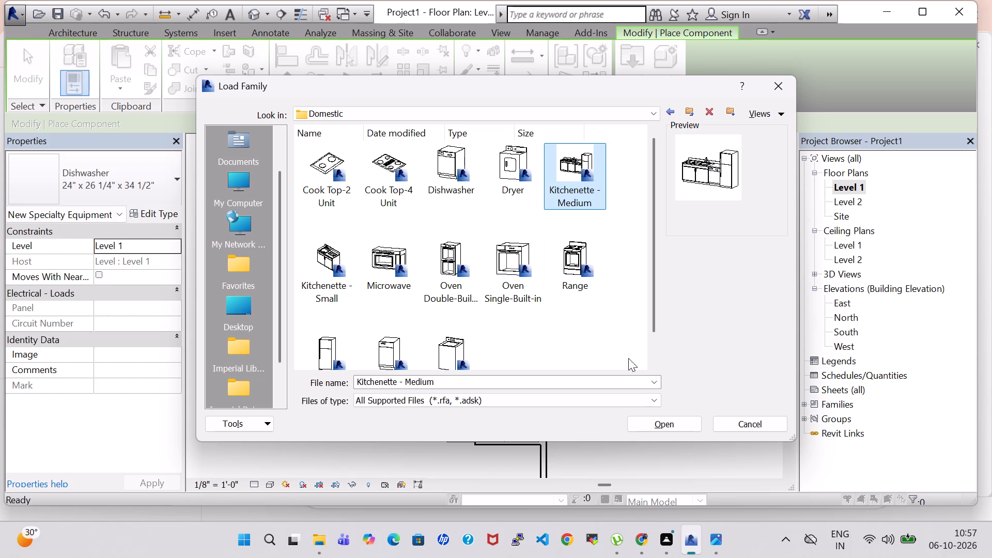
click(657, 421)
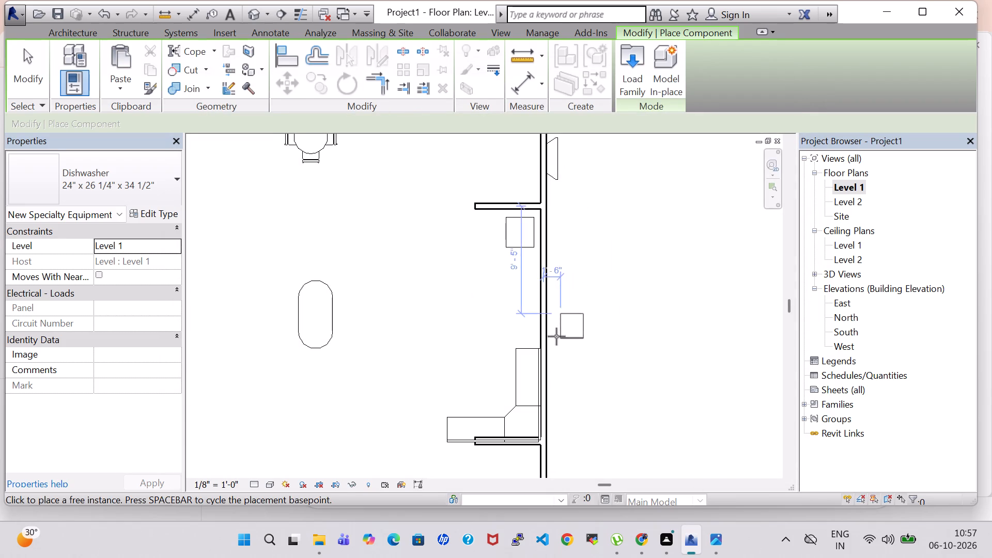
Place one Kitchenette - Medium on Level 1 just below the refrigerator, about 4'-8" from the upper short partition wall, and leave component placement.
click(74, 170)
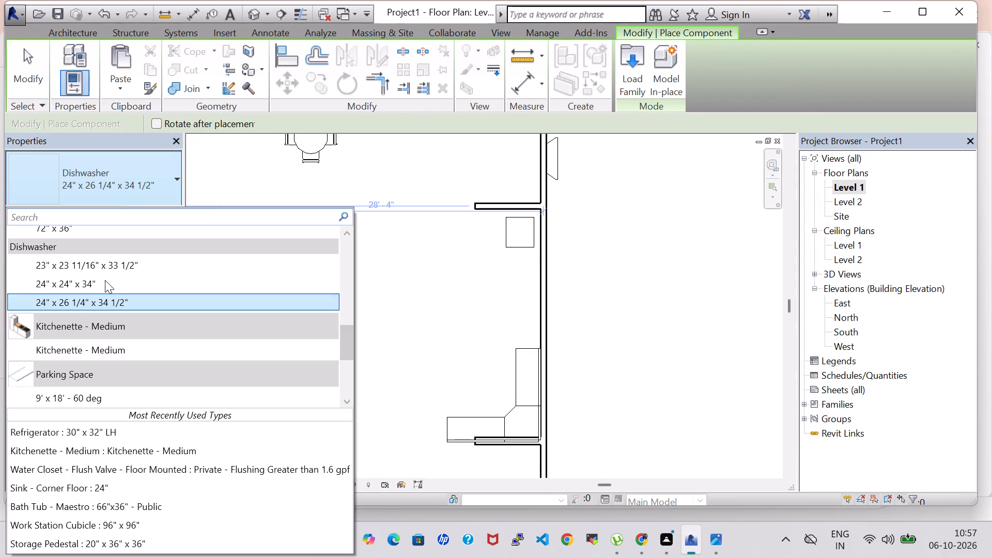
click(128, 355)
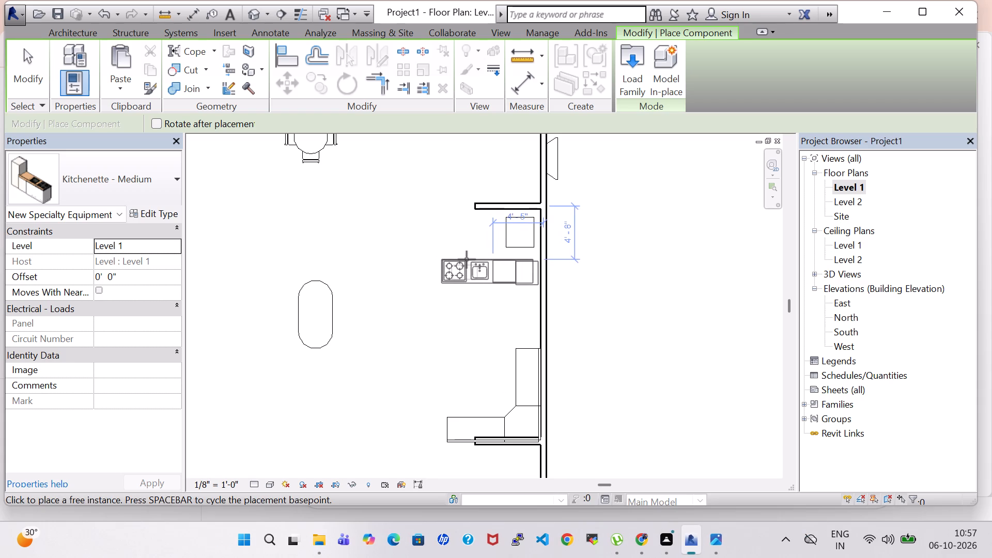
click(467, 259)
key(Escape)
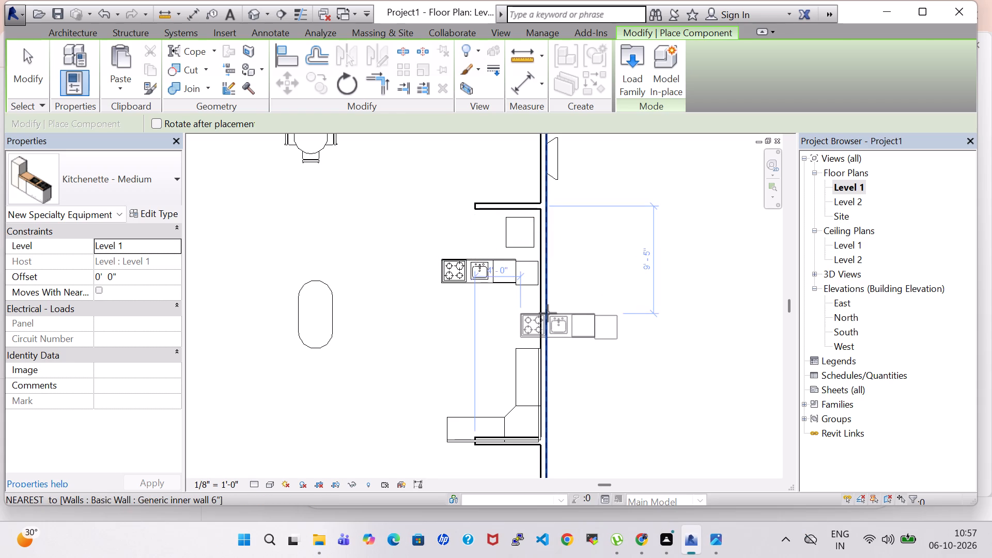
key(Escape)
key(Escape)
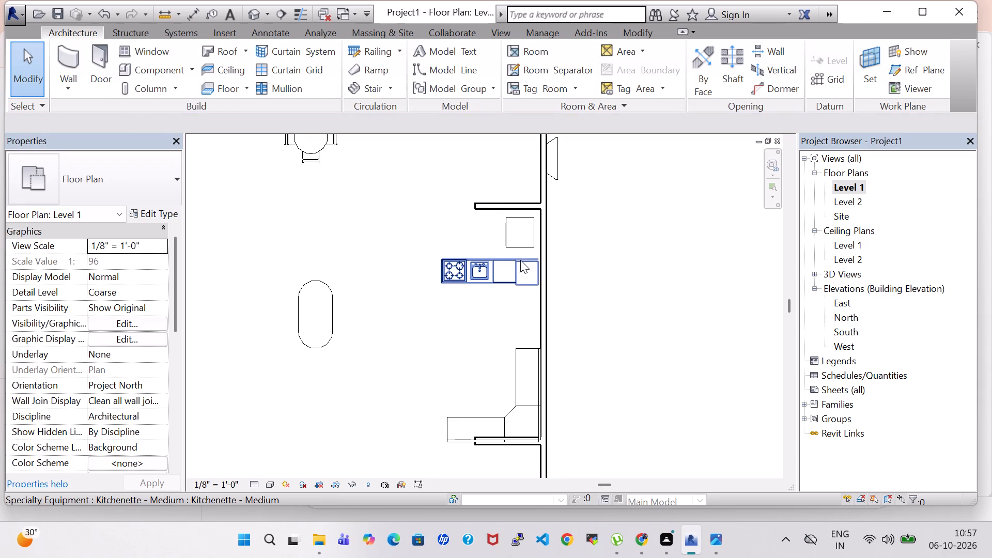
Nudge the refrigerator to about 8 inches below the upper partition wall and about 3'-4" from the long kitchen wall.
click(519, 260)
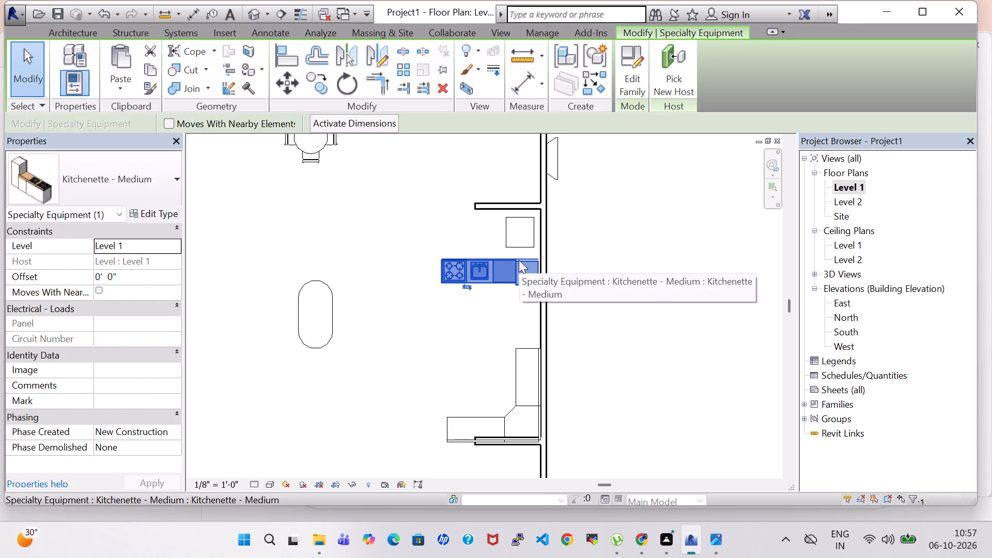
click(519, 244)
key(Down)
key(Down)
key(Down)
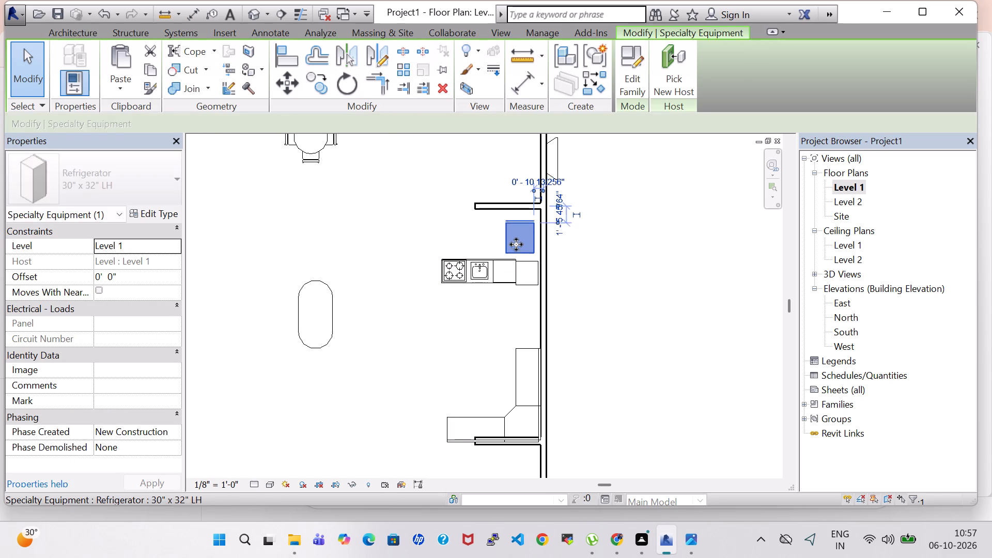
key(Down)
key(Down)
key(Down)
key(Down)
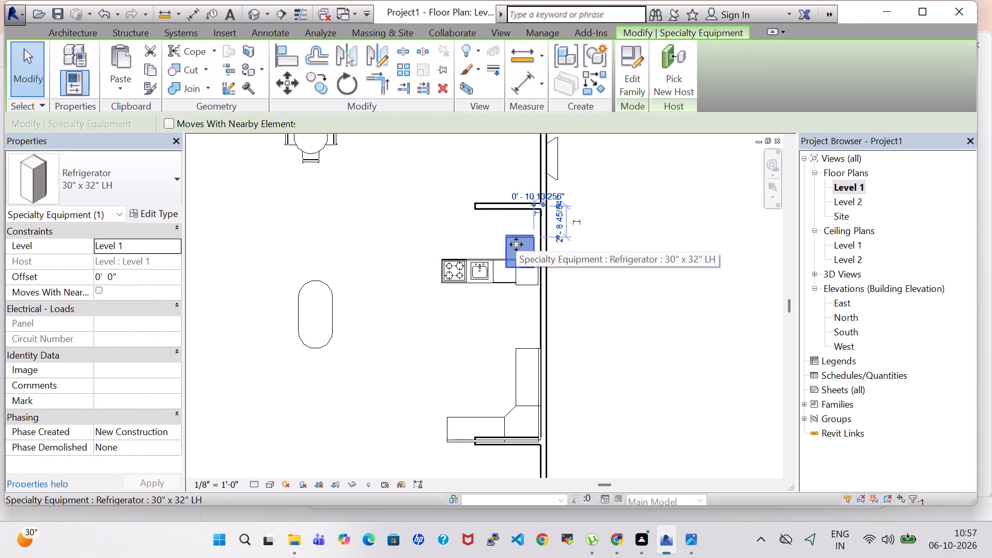
key(Down)
key(Down)
key(Up)
key(Up)
key(Up)
key(Up)
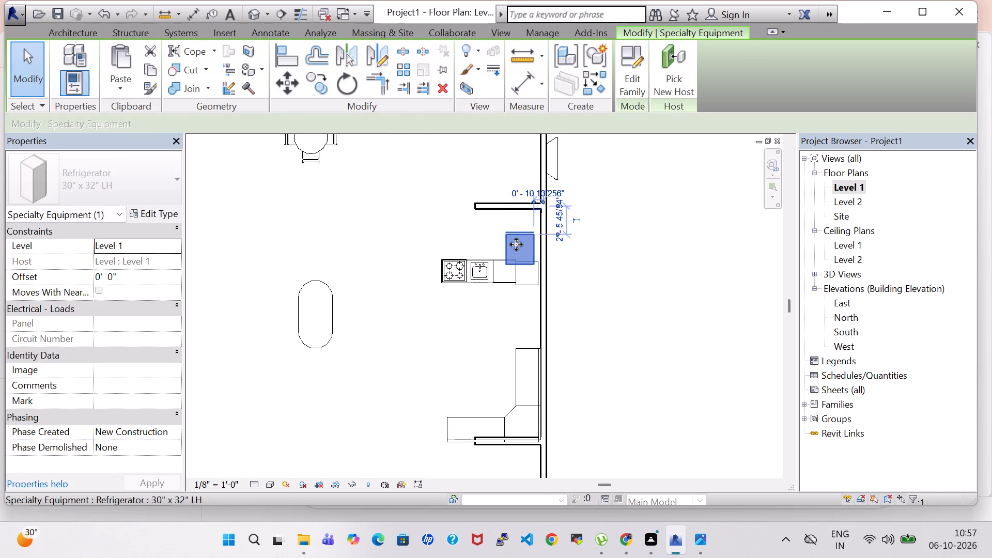
key(Up)
key(Up)
key(Up)
key(Up)
key(Up)
key(Up)
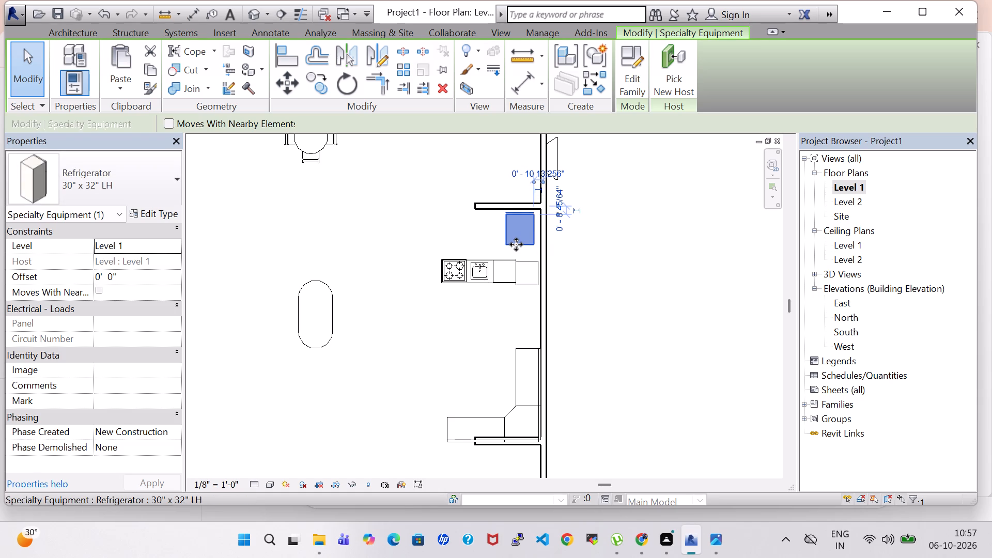
key(Left)
key(Left)
key(Left)
key(Left)
key(Left)
key(Left)
key(Left)
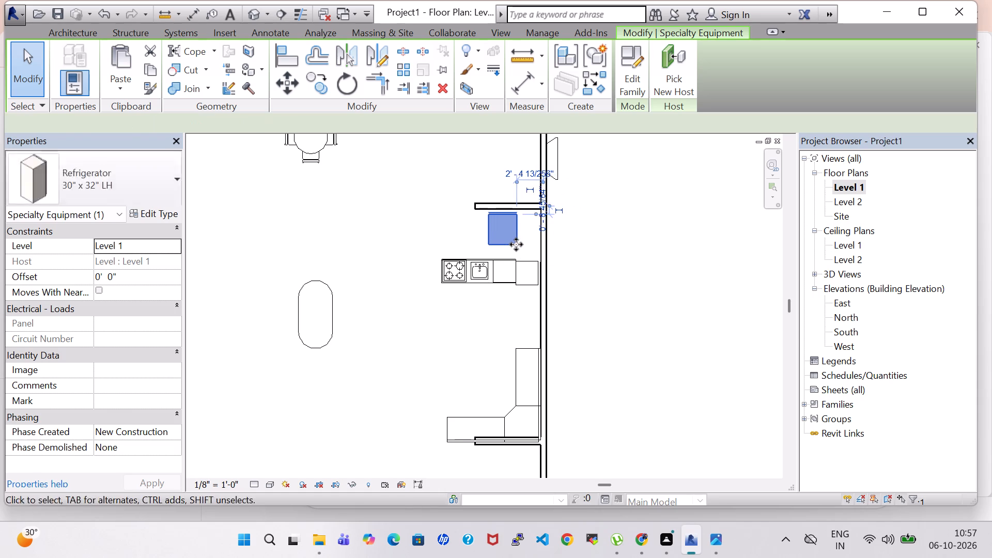
key(Left)
key(Left)
key(Left)
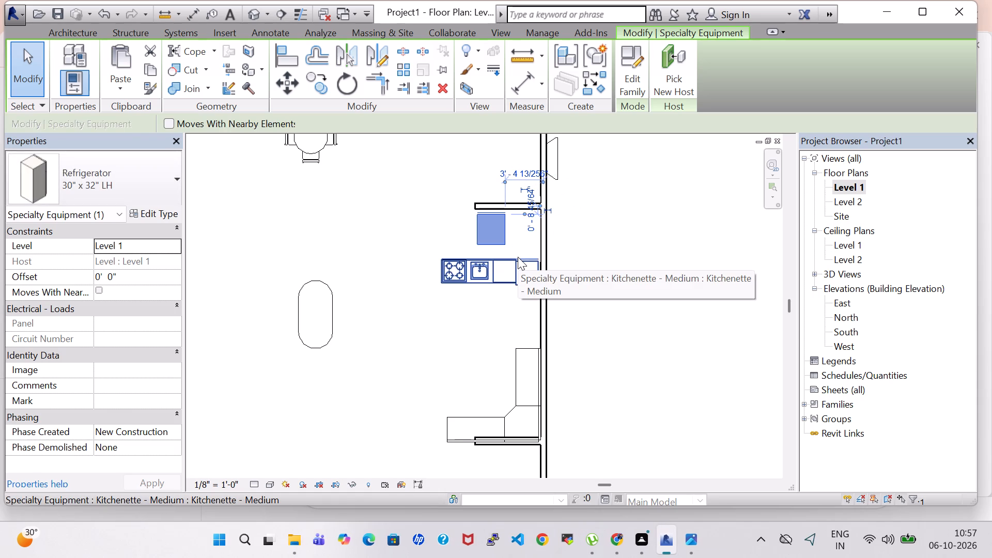
Nudge the 96" x 96" work station cubicle up to about 8 inches from the lower short partition wall, and deselect it.
click(519, 386)
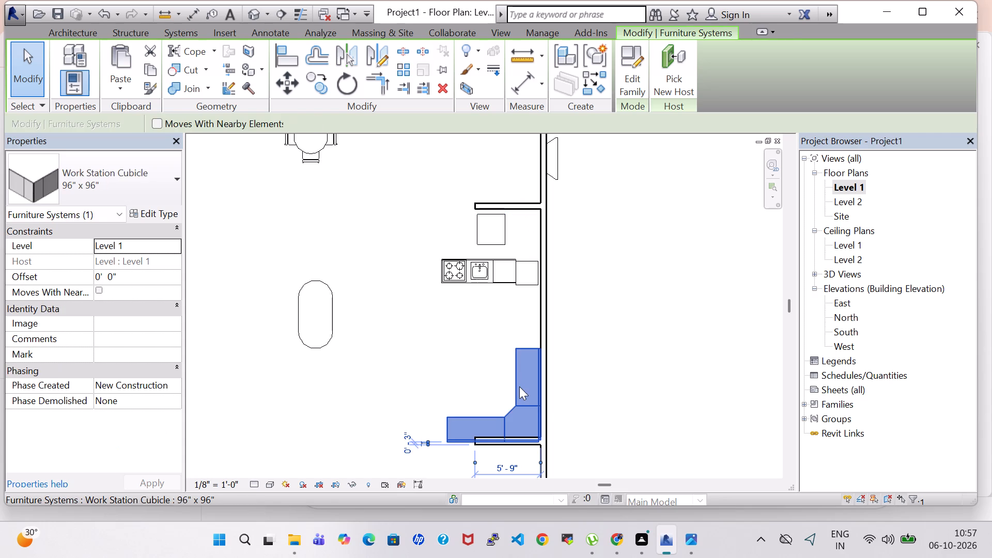
key(Up)
key(Up)
key(Up)
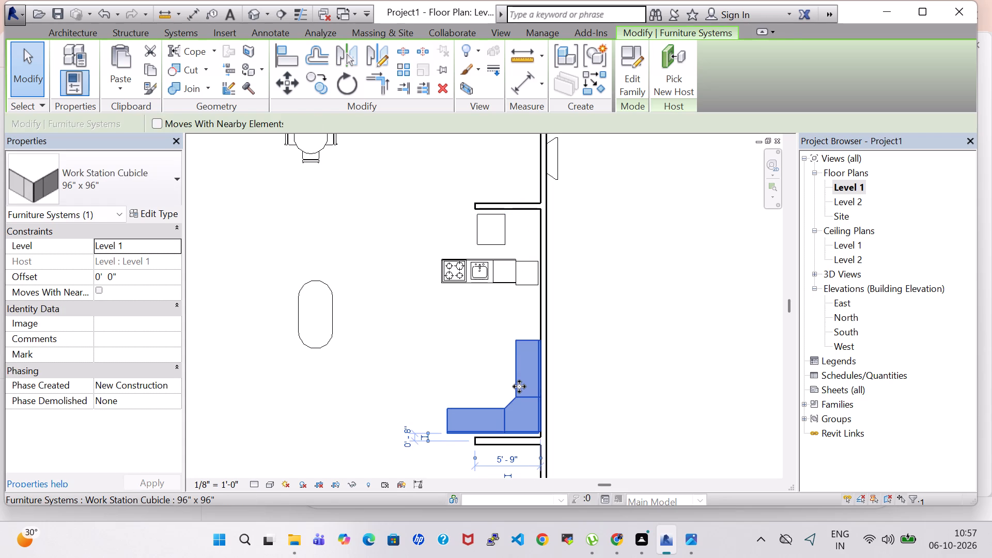
click(476, 328)
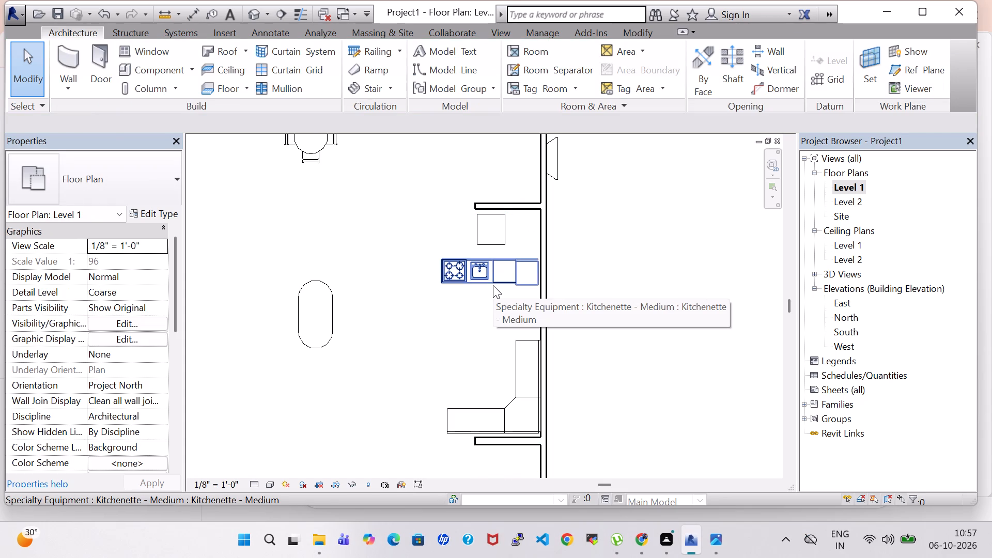
Move the refrigerator straight down past the kitchenette until it sits beside the upper end of the work station cubicle.
click(496, 243)
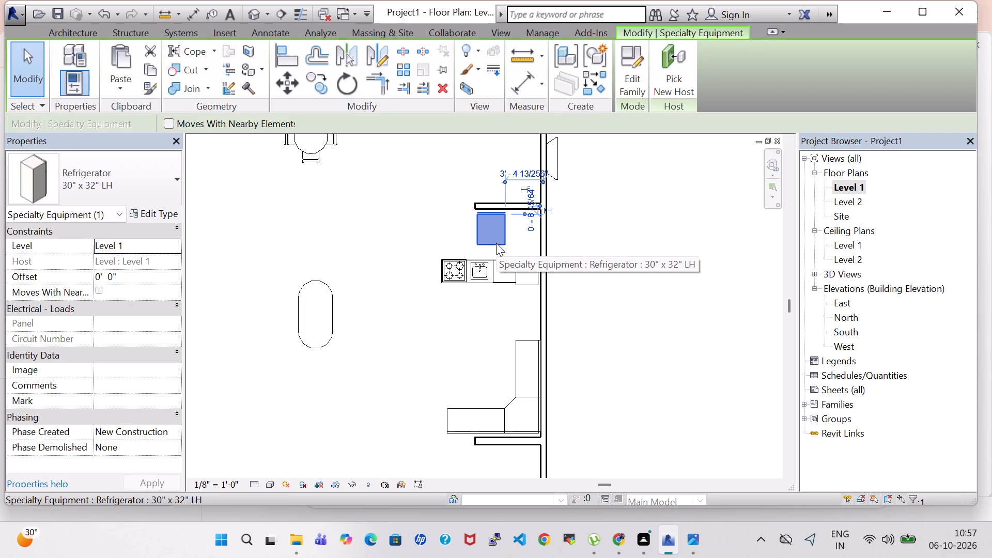
key(Down)
key(Down)
key(Down)
key(Down)
key(Down)
key(Down)
key(Down)
key(Down)
key(Down)
key(Down)
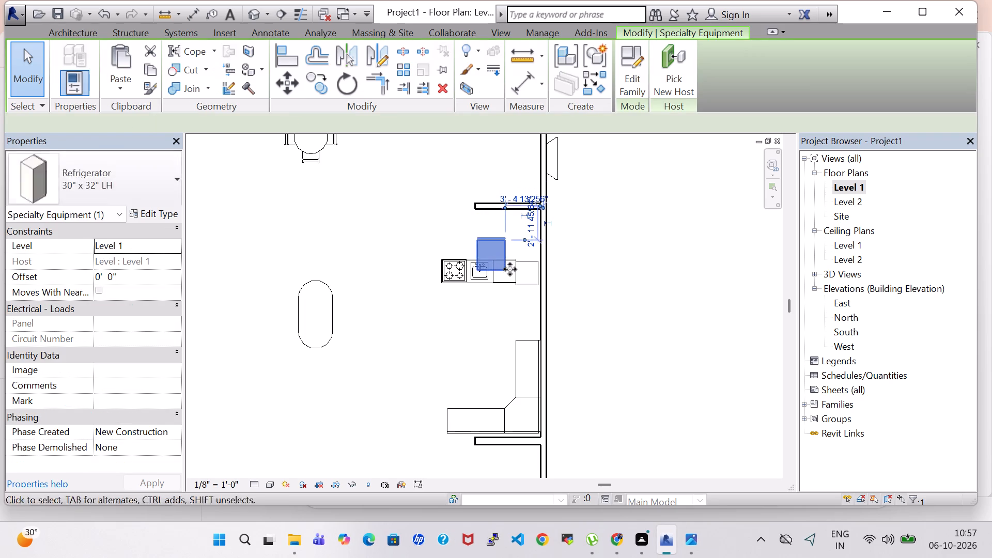
key(Down)
key(Down)
key(Down)
key(Down)
key(Down)
key(Down)
key(Down)
key(Down)
key(Down)
key(Down)
key(Down)
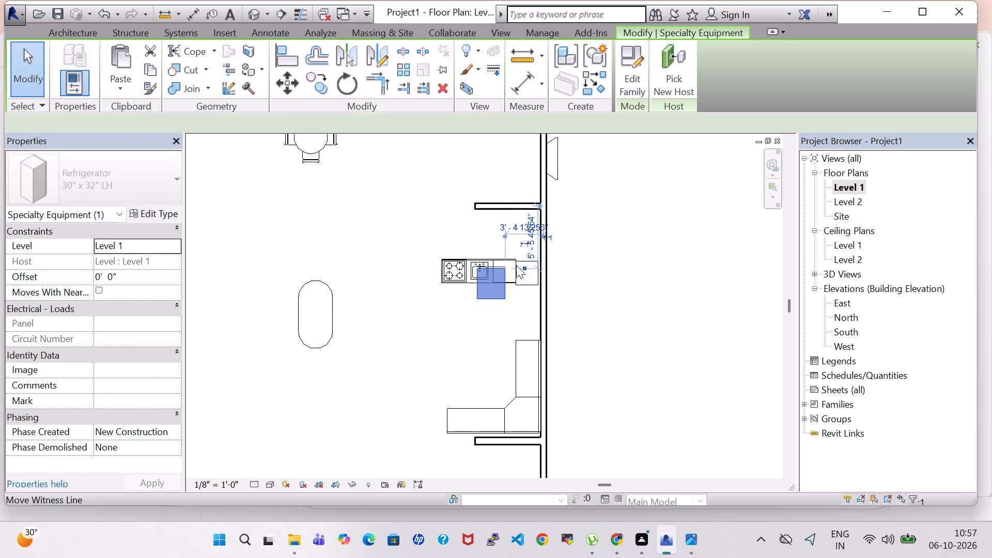
key(Down)
key(Down)
key(Down)
key(Down)
key(Down)
key(Down)
key(Down)
key(Down)
key(Down)
key(Down)
key(Down)
key(Down)
key(Down)
key(Down)
key(Down)
key(Down)
key(Down)
key(Down)
key(Down)
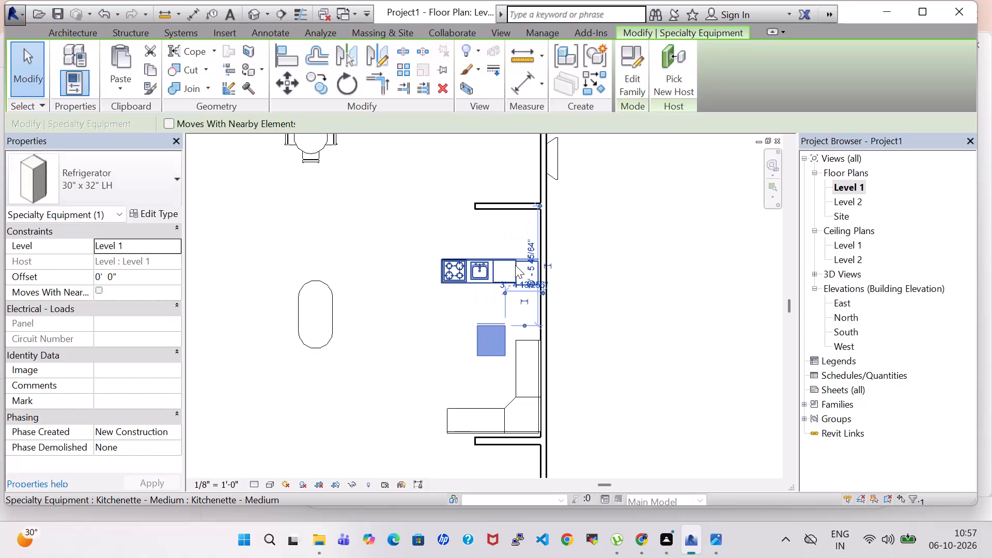
key(Down)
key(Down)
Move the medium kitchenette straight up until it sits just below the upper short partition wall.
click(481, 266)
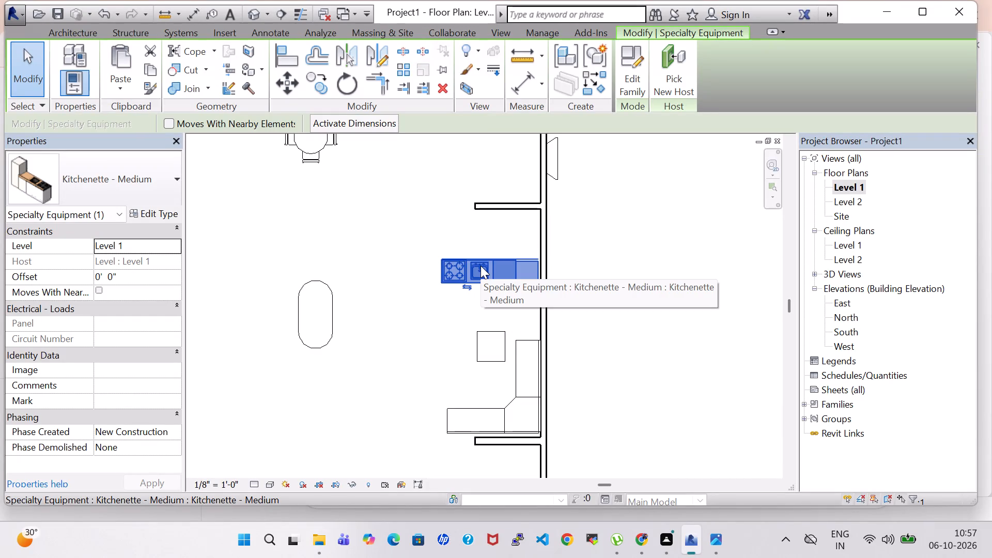
key(Up)
key(Up)
key(Up)
key(Up)
key(Up)
key(Up)
key(Up)
key(Up)
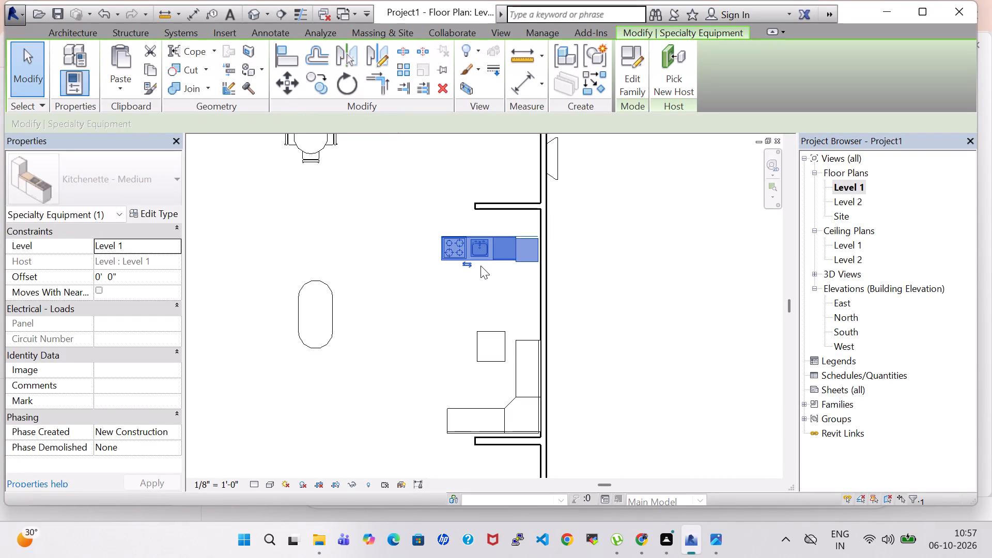
key(Up)
key(Up)
key(Up)
key(Up)
key(Up)
key(Up)
key(Up)
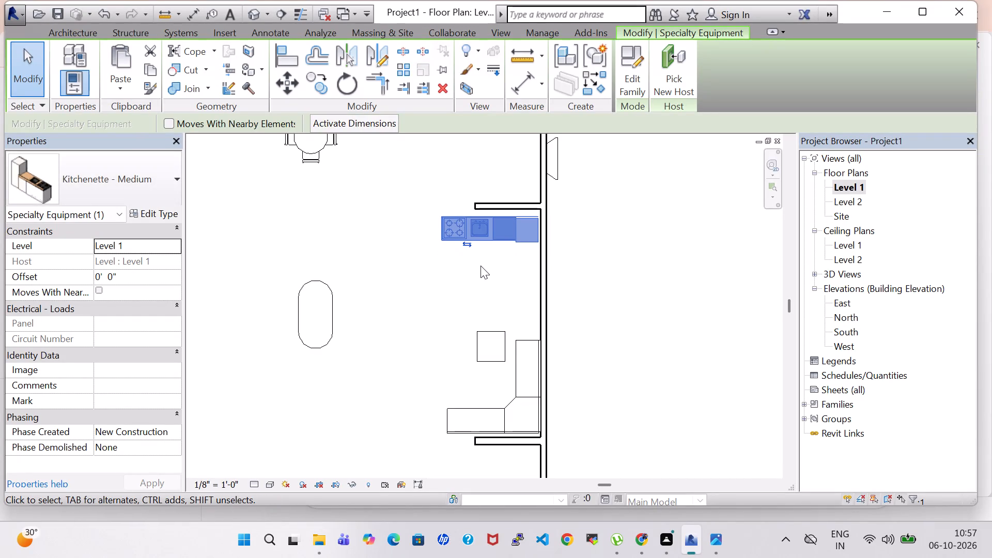
key(Up)
Nudge the refrigerator up clear of the work station cubicle, to about 8'-6" below the upper short partition wall.
click(494, 340)
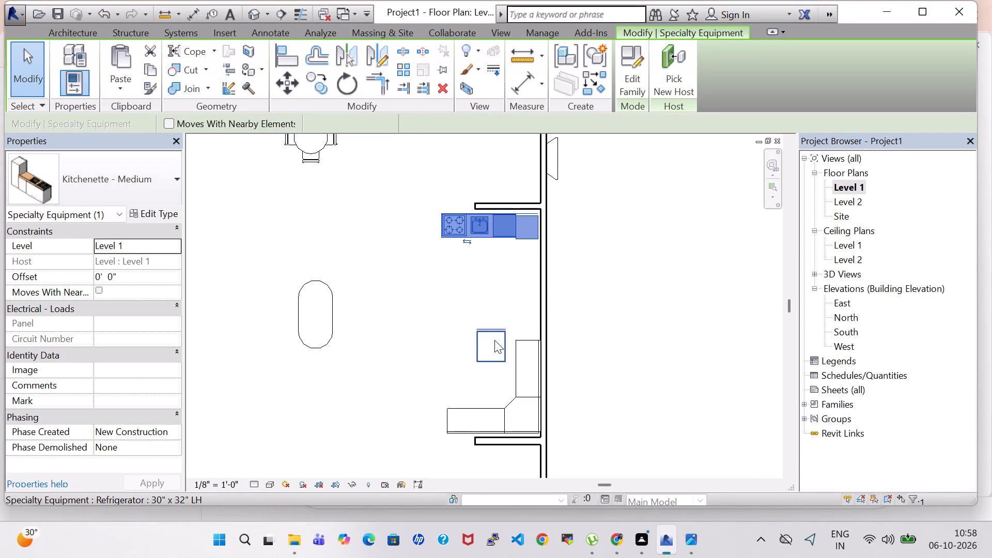
key(Up)
key(Up)
key(Up)
key(Up)
key(Up)
key(Up)
key(Up)
key(Up)
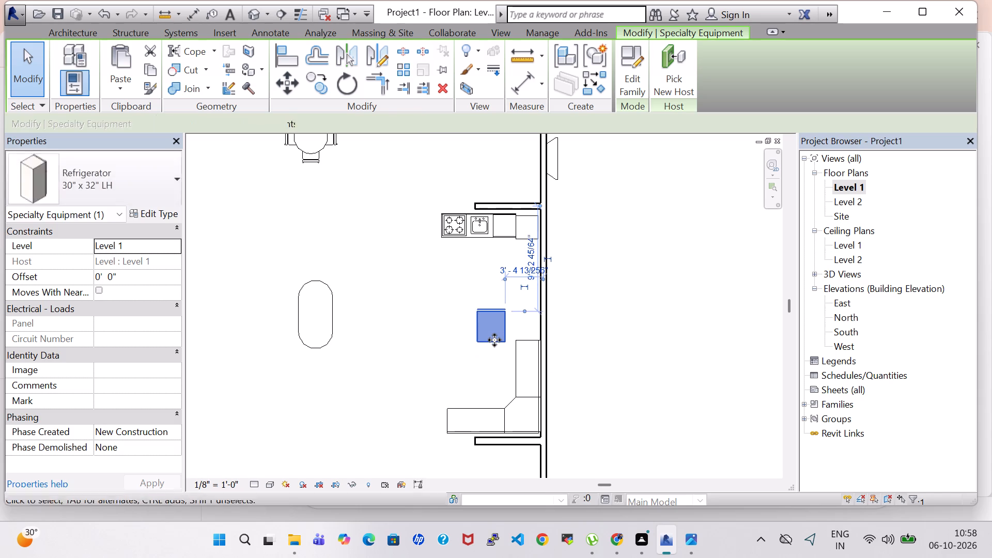
key(Up)
key(Up)
Rotate the refrigerator a quarter turn so its door side faces away from the long kitchen wall.
key(space)
key(space)
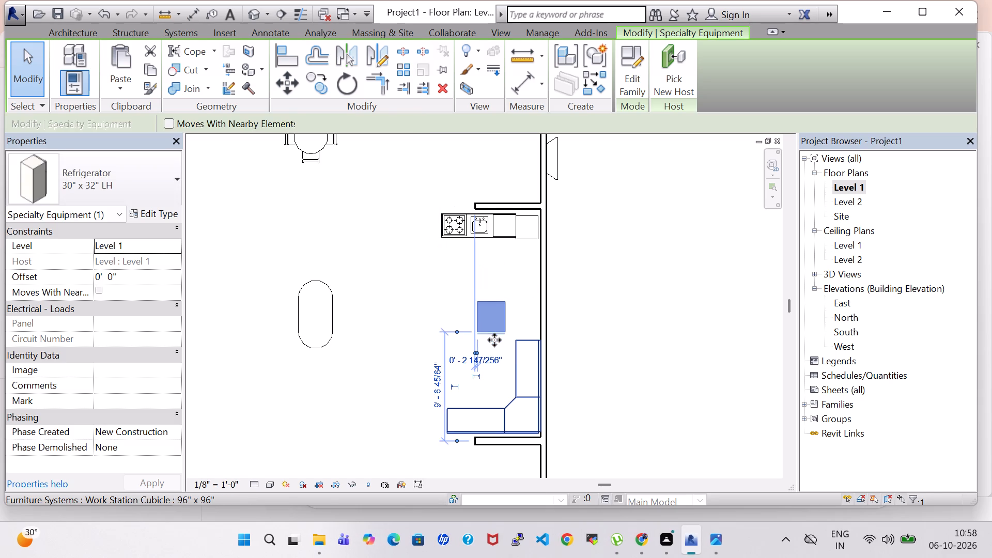
key(space)
key(space)
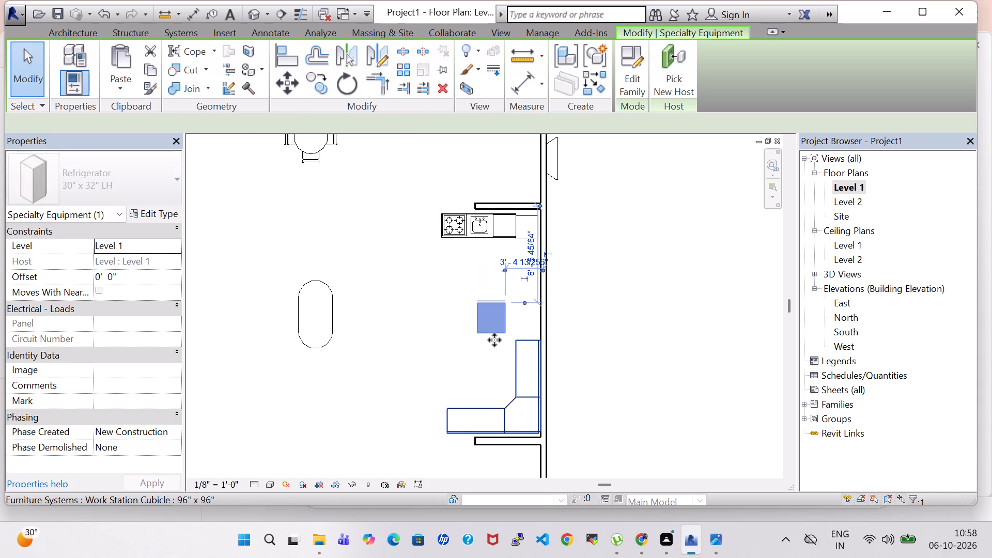
key(space)
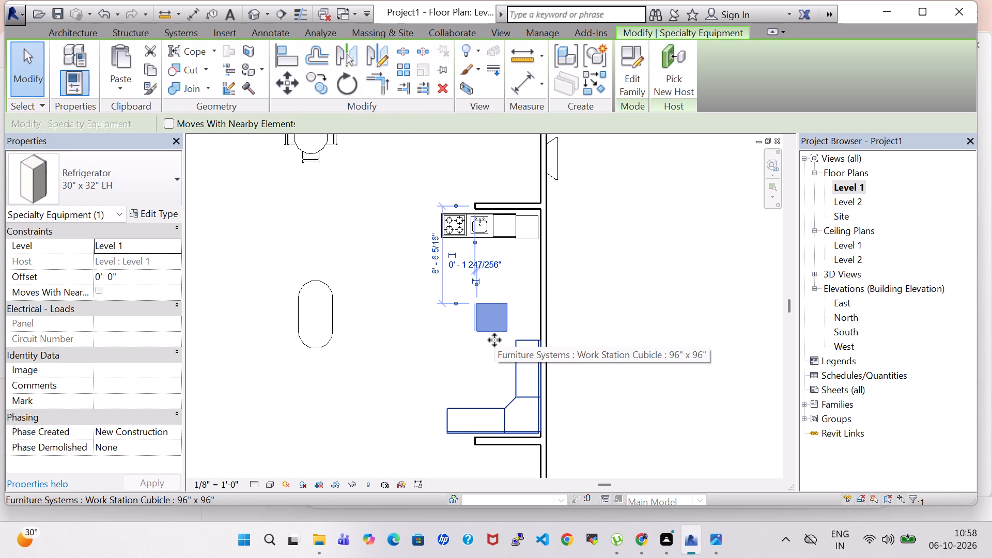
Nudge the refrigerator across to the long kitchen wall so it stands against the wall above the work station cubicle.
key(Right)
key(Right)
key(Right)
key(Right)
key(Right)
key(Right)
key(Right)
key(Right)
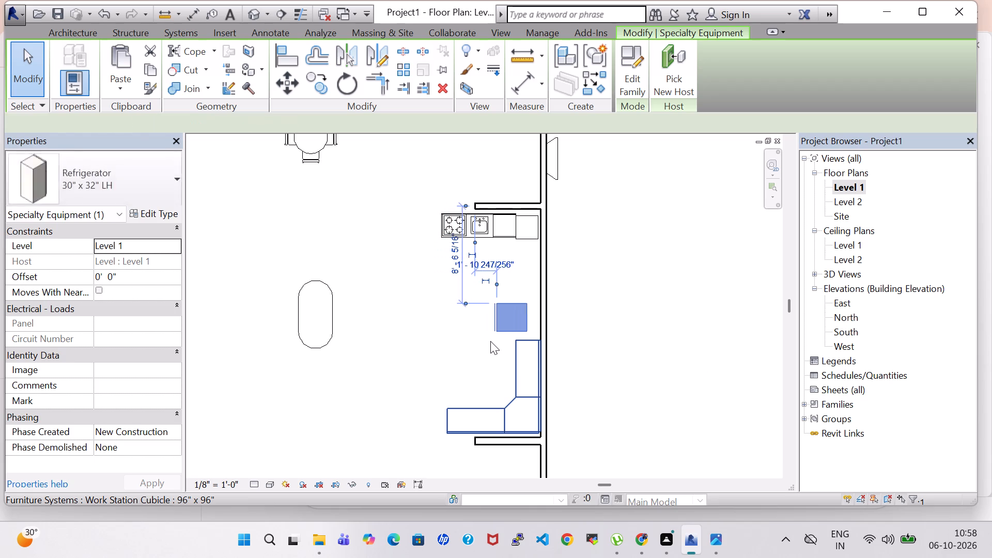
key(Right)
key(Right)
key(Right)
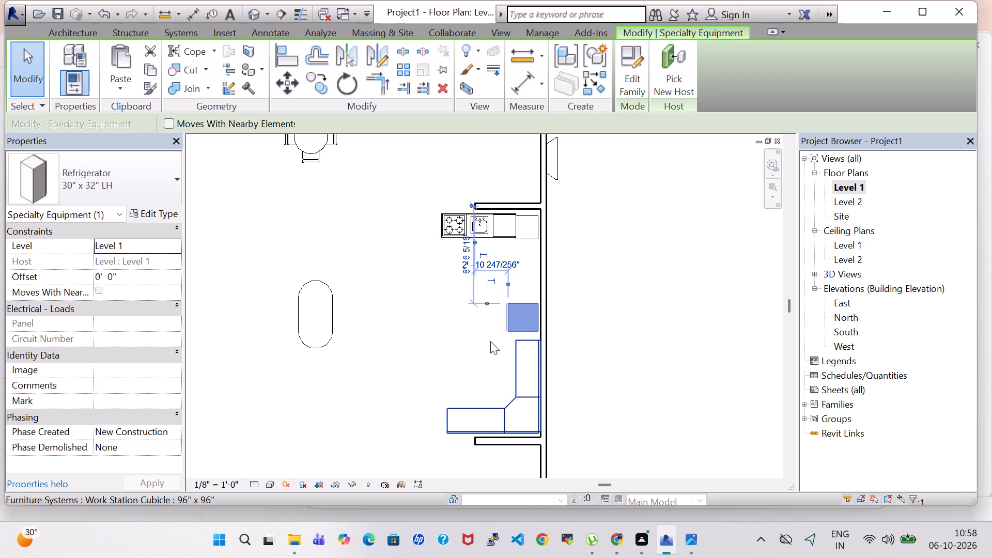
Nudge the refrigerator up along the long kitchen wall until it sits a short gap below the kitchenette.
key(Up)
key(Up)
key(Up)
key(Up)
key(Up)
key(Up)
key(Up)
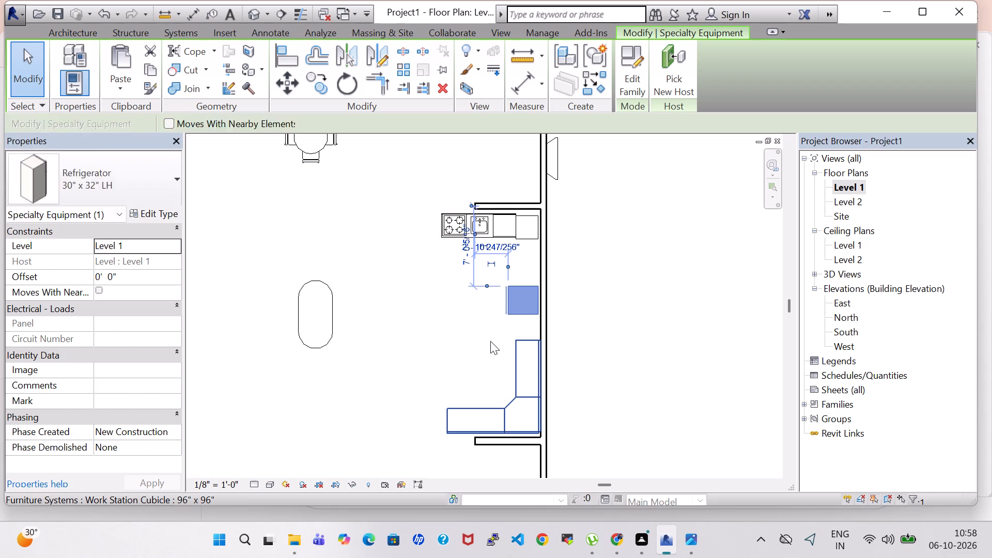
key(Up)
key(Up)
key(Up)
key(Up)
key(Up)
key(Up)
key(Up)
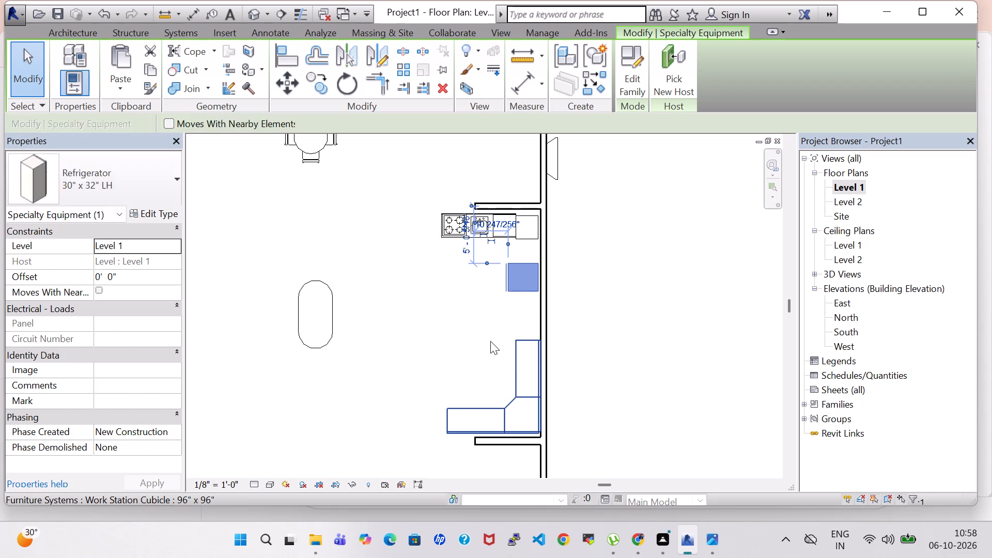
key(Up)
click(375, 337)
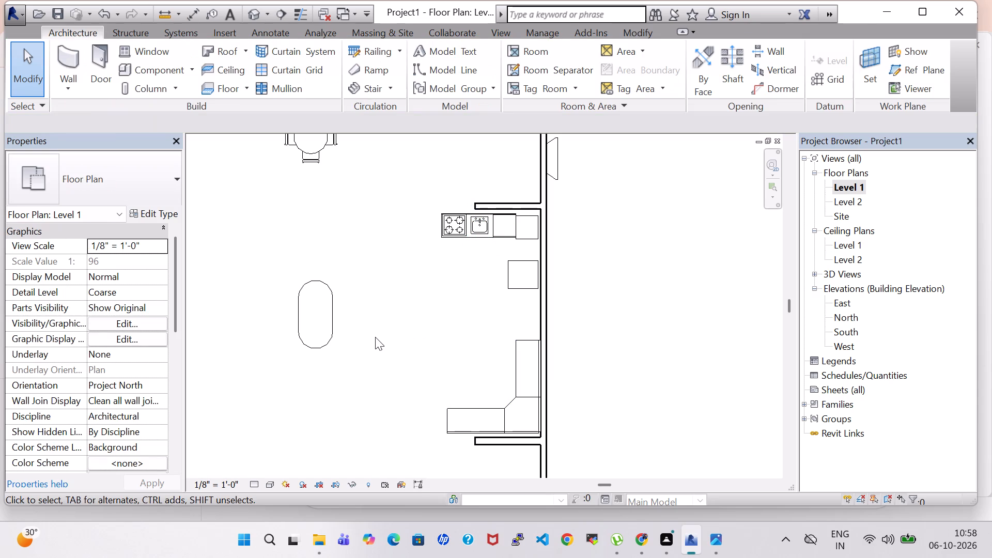
Open the default 3D view and display it in the Shaded visual style.
click(250, 15)
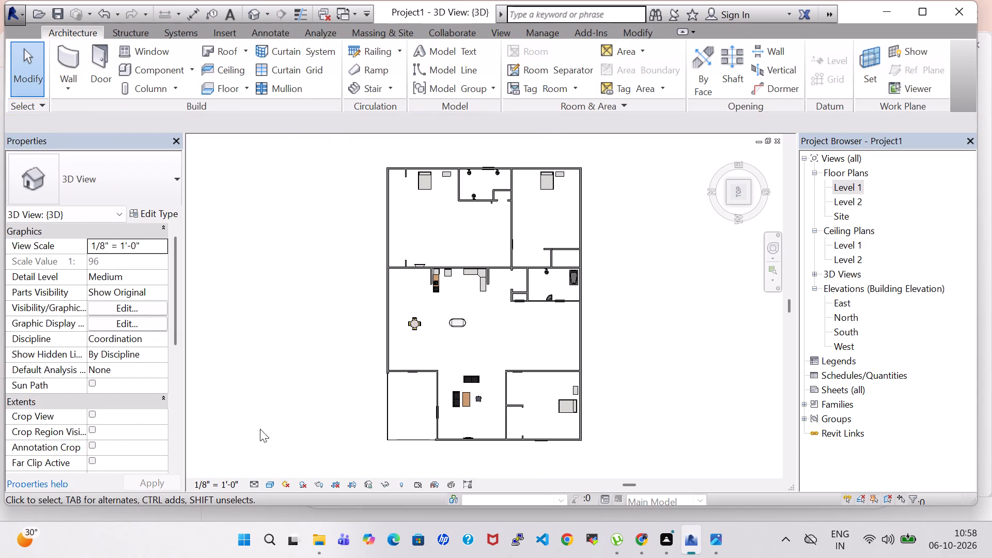
click(269, 487)
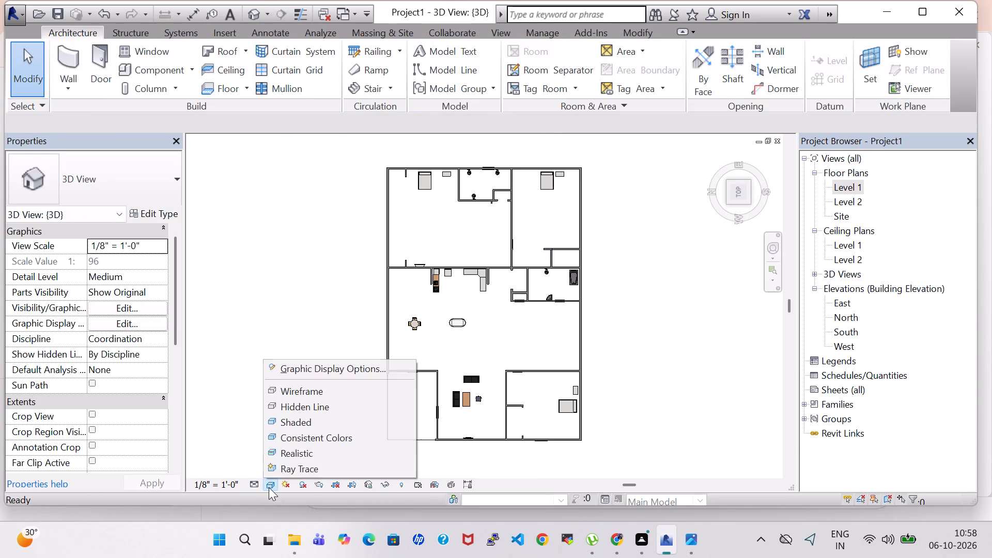
click(292, 426)
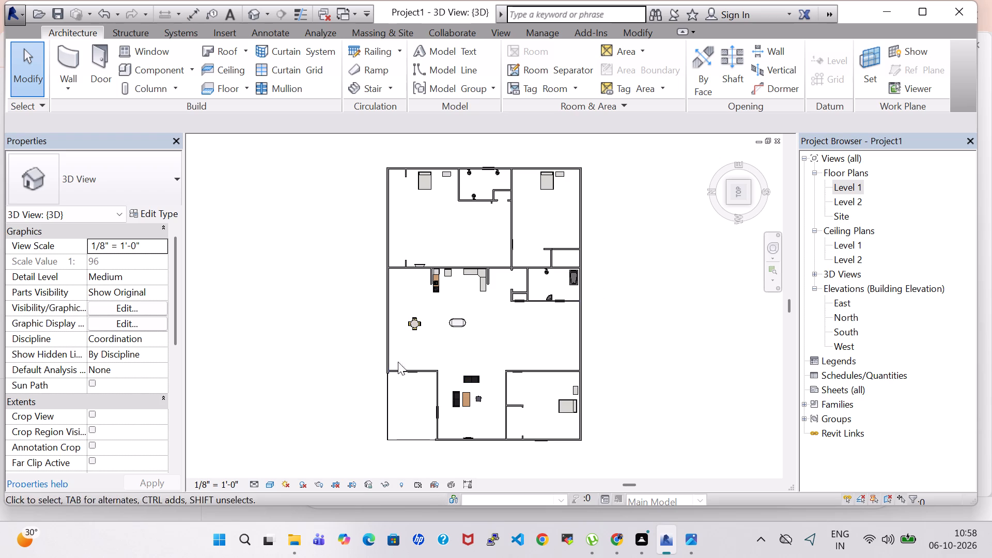
Examine the refrigerator and the medium kitchenette in the kitchen from several angles in 3D.
shift+middle_drag(340, 314, 369, 217)
shift+scroll(340, 314, up, 1)
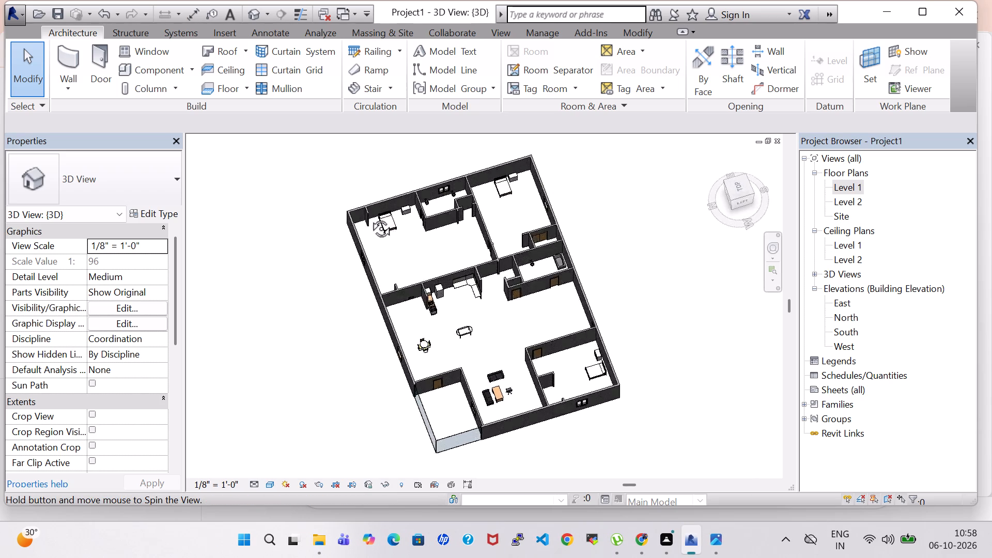
shift+middle_drag(369, 217, 320, 181)
shift+middle_drag(318, 180, 308, 178)
shift+middle_click(305, 177)
shift+middle_drag(697, 405, 583, 329)
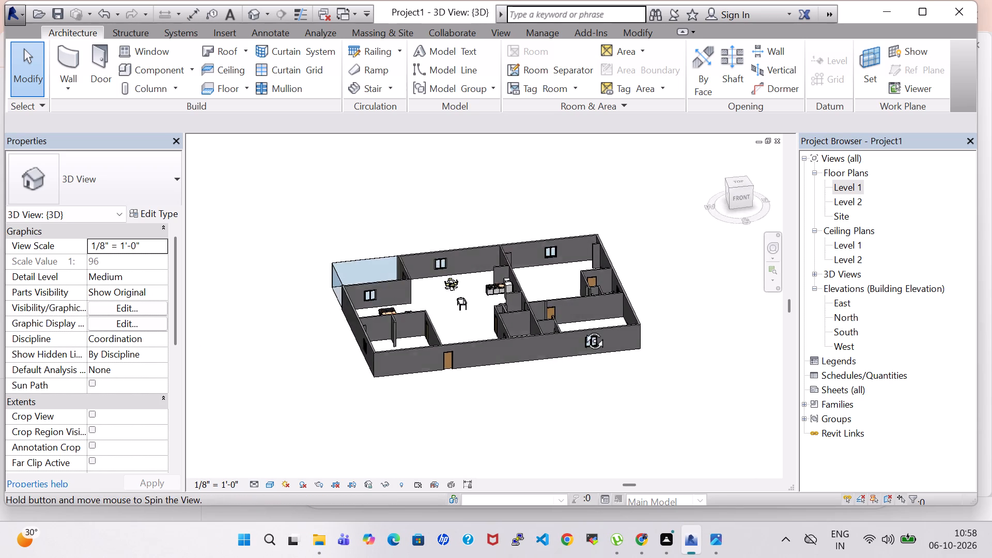
shift+middle_drag(583, 329, 731, 316)
scroll(457, 276, up, 1)
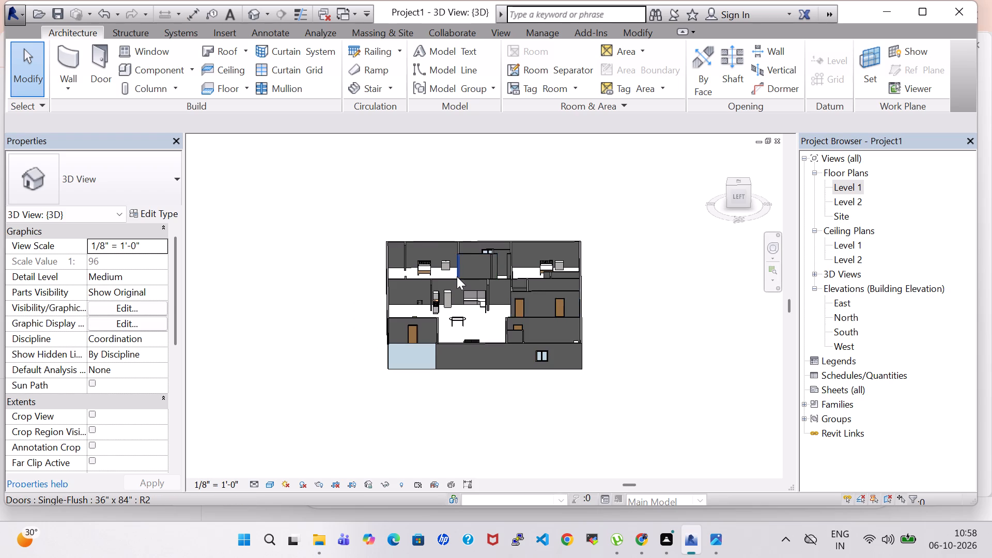
scroll(457, 276, up, 9)
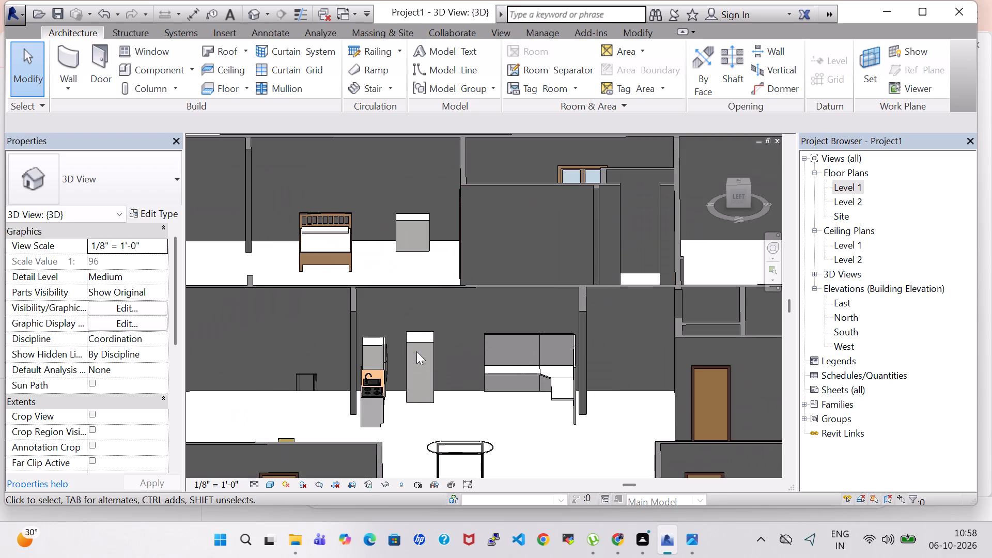
click(416, 351)
click(416, 346)
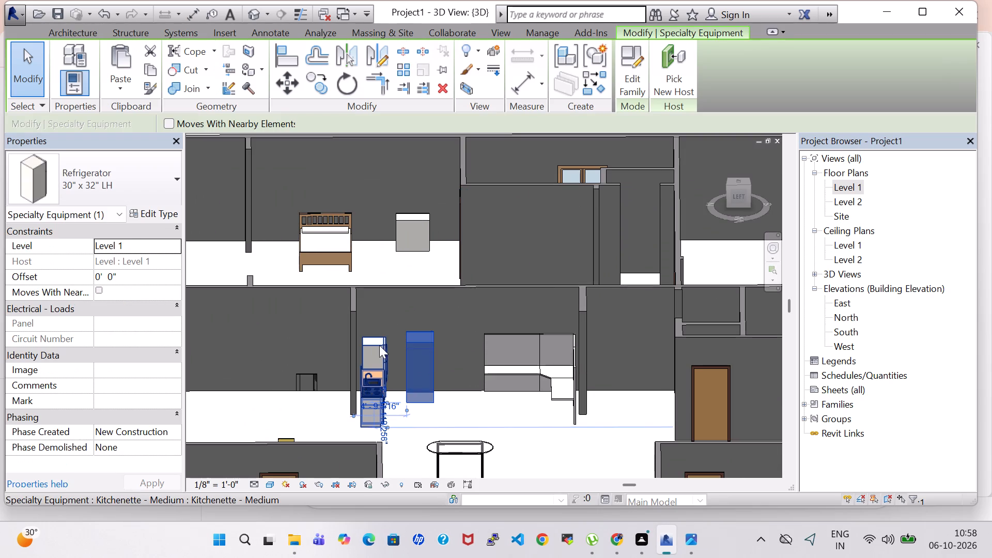
click(375, 345)
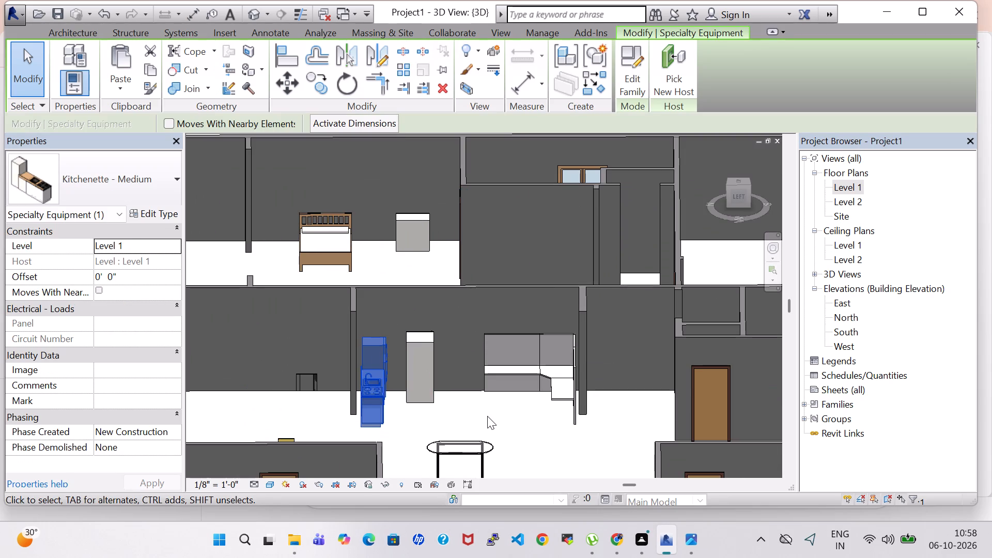
shift+middle_drag(487, 416, 415, 412)
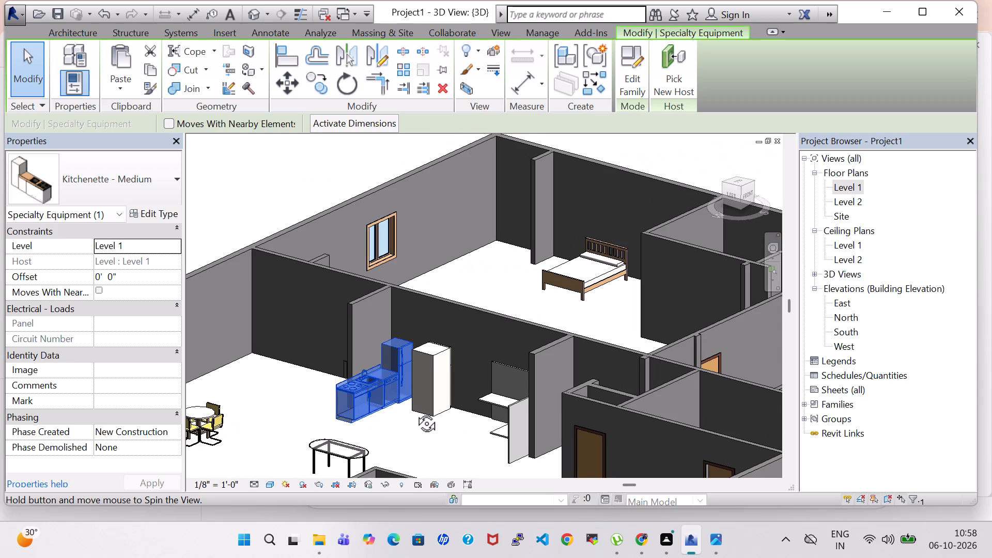
shift+middle_drag(415, 412, 395, 412)
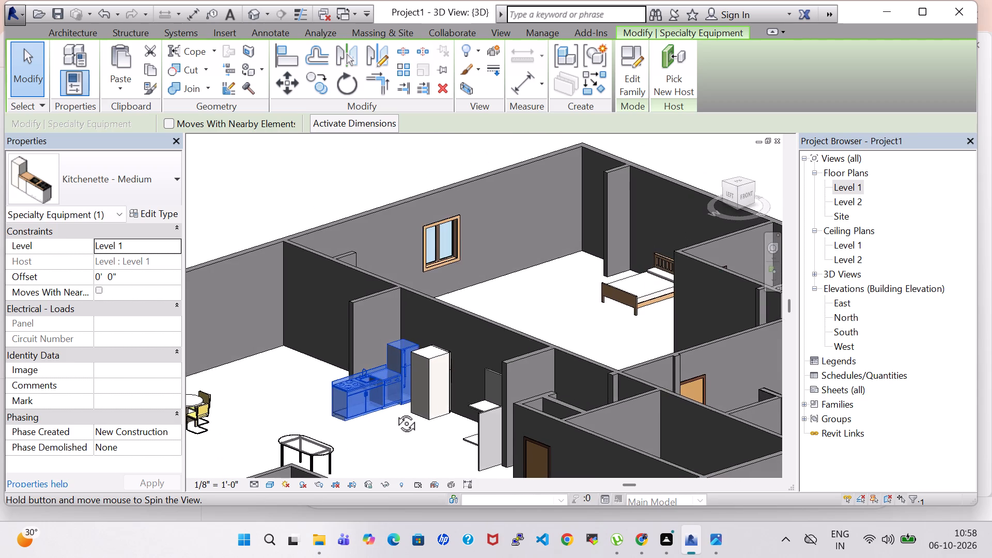
shift+middle_drag(395, 412, 362, 412)
shift+scroll(362, 412, up, 1)
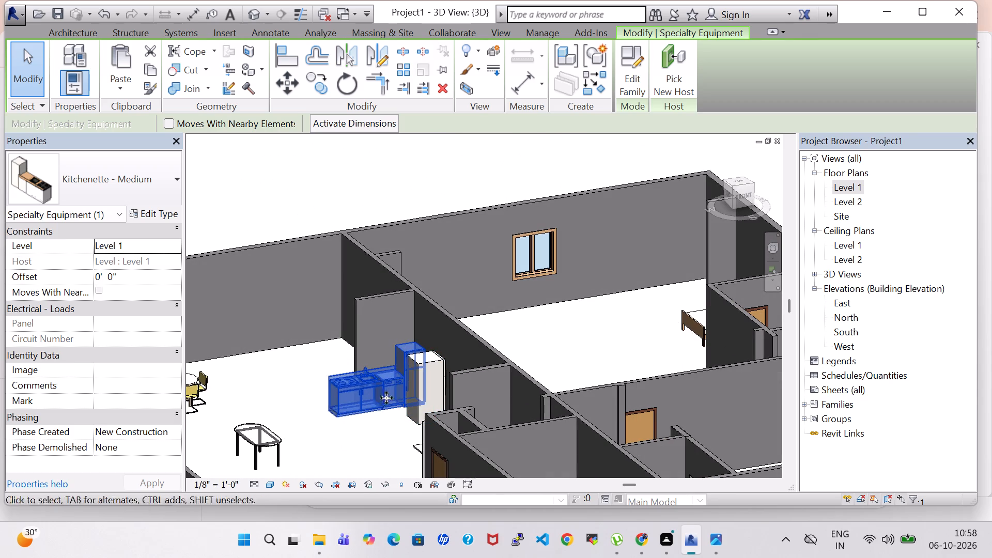
click(361, 446)
Delete the separate 30" x 32" LH refrigerator standing beside the medium kitchenette.
click(414, 395)
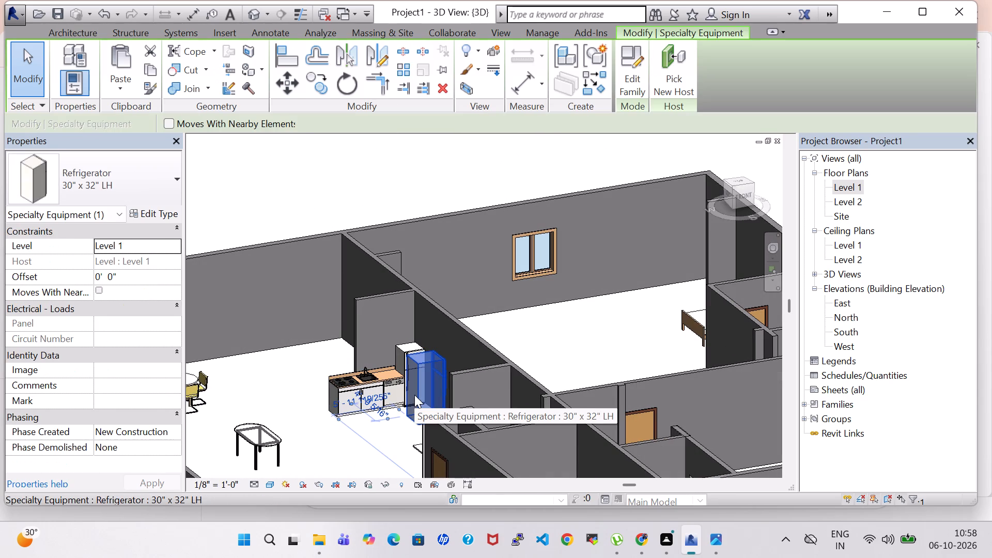
key(Delete)
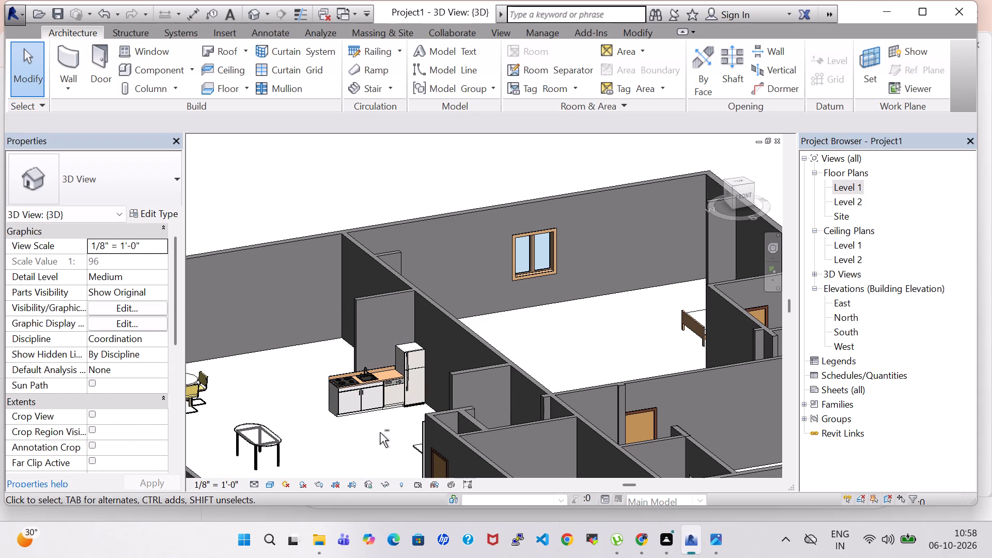
Examine the kitchen and the overall furnished house from several angles in 3D.
shift+middle_drag(380, 432, 511, 435)
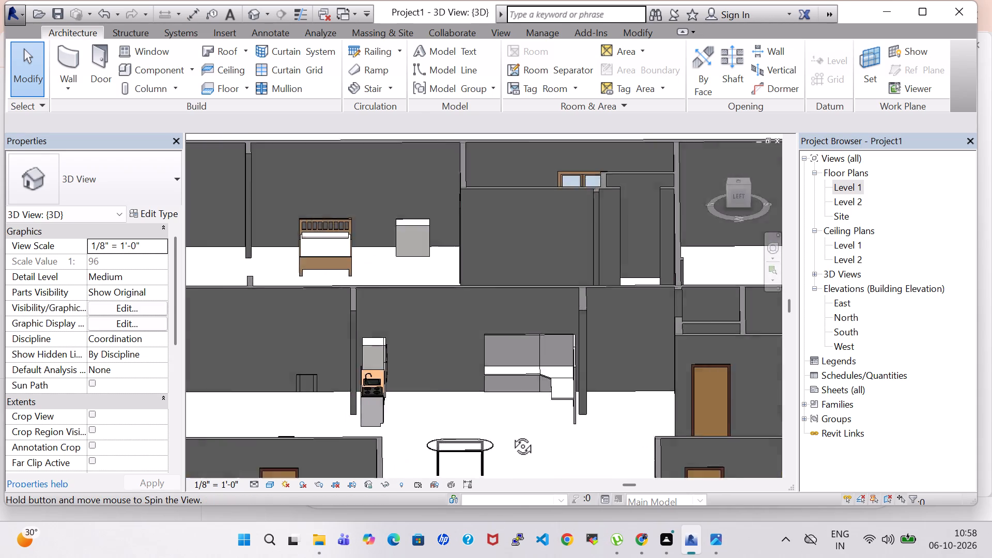
shift+middle_drag(511, 435, 476, 435)
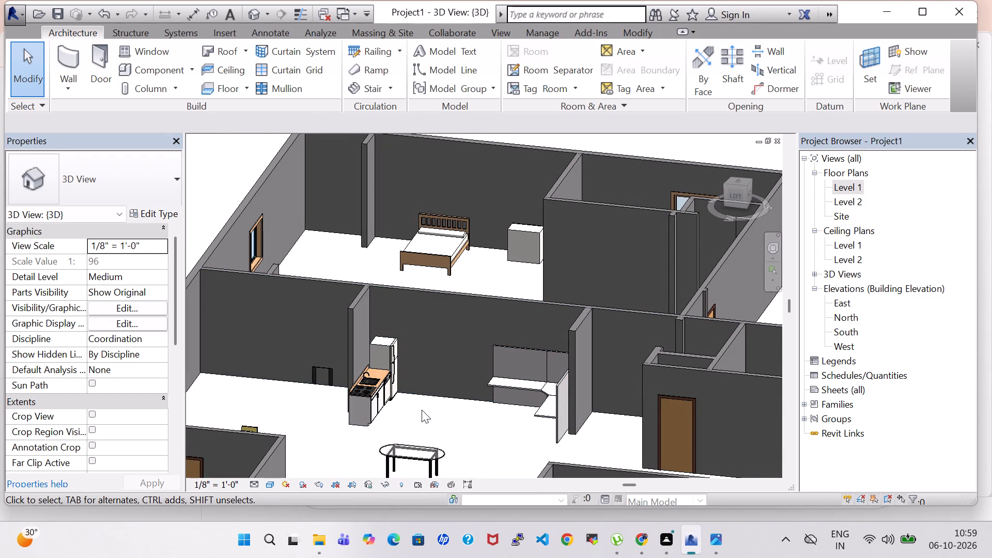
scroll(422, 410, up, 1)
scroll(422, 410, down, 2)
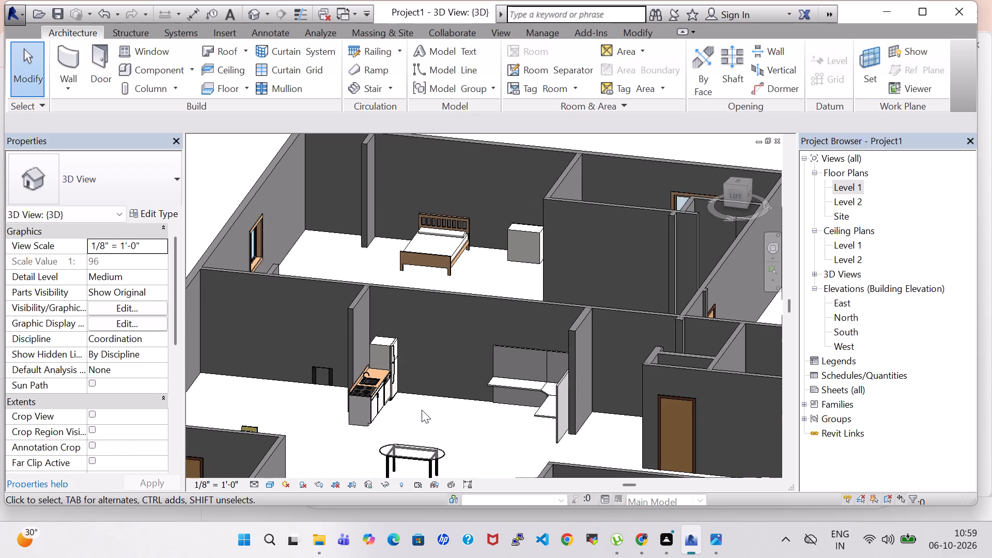
scroll(422, 410, down, 8)
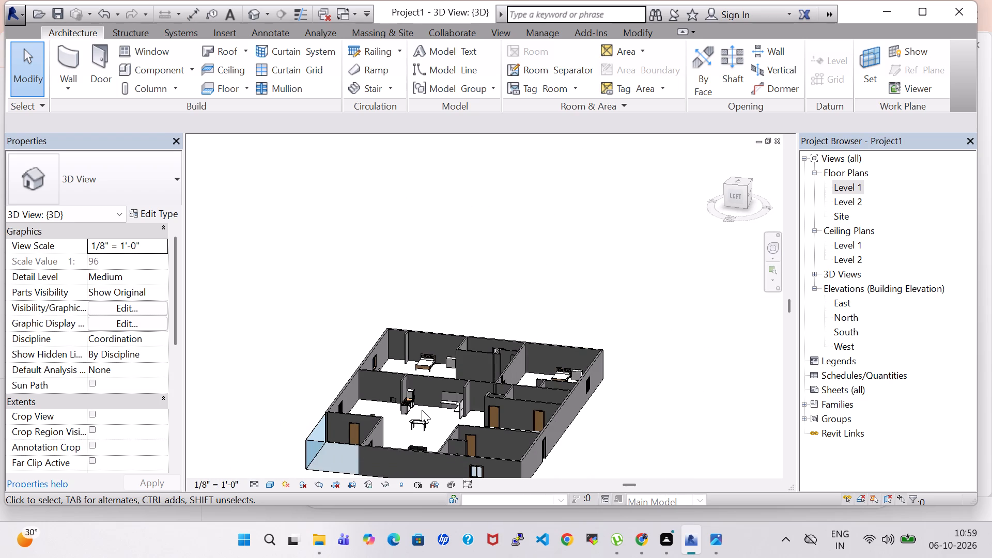
scroll(438, 414, up, 1)
shift+middle_drag(438, 414, 409, 423)
shift+scroll(438, 414, up, 1)
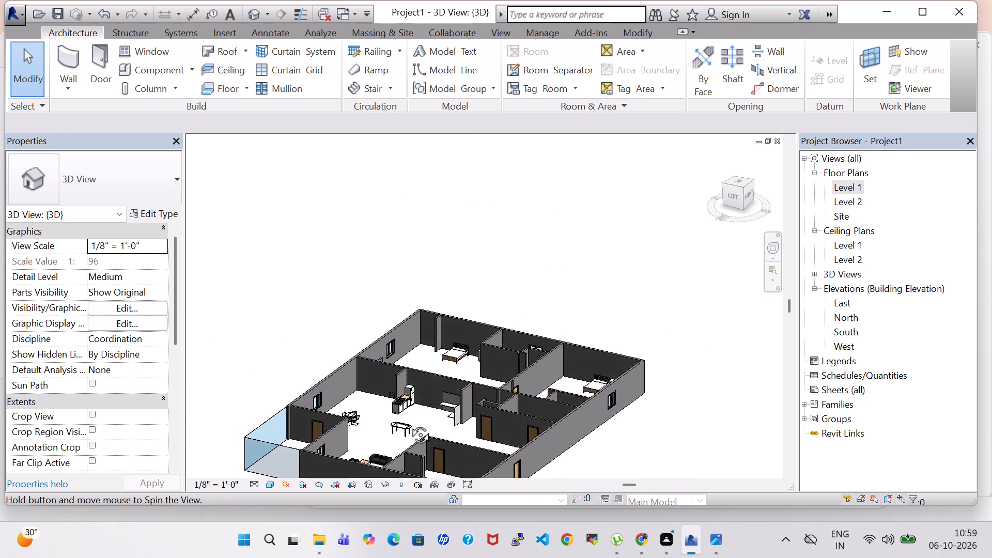
shift+middle_drag(409, 423, 319, 442)
shift+middle_drag(316, 446, 307, 448)
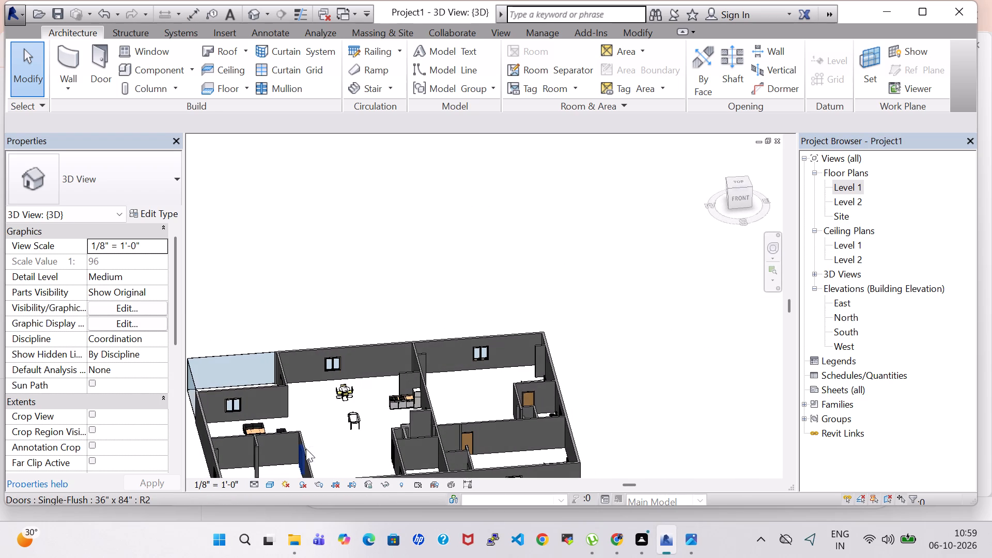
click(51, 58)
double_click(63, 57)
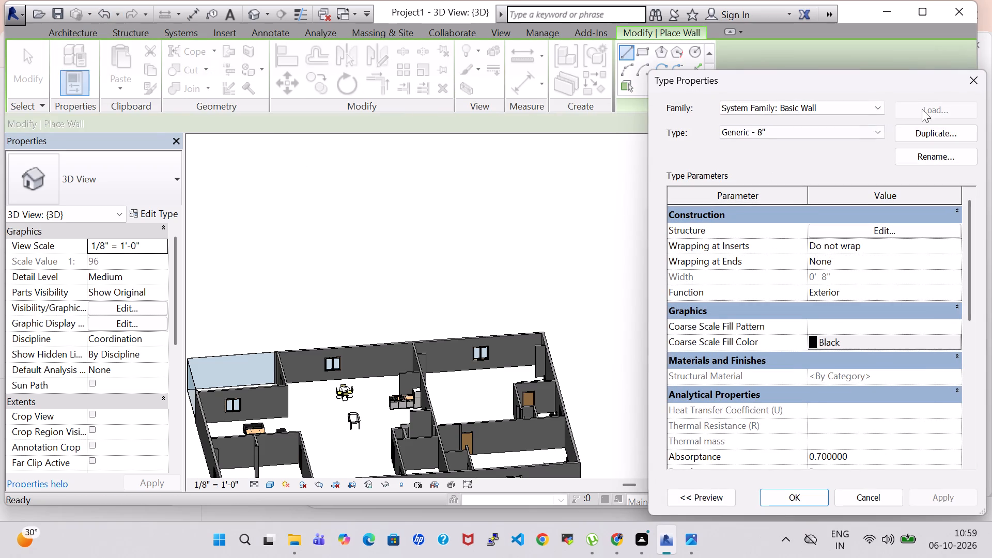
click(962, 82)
In the Level 1 floor plan, extend the upper kitchen partition wall past the kitchenette to a length of about 9'-6".
double_click(839, 189)
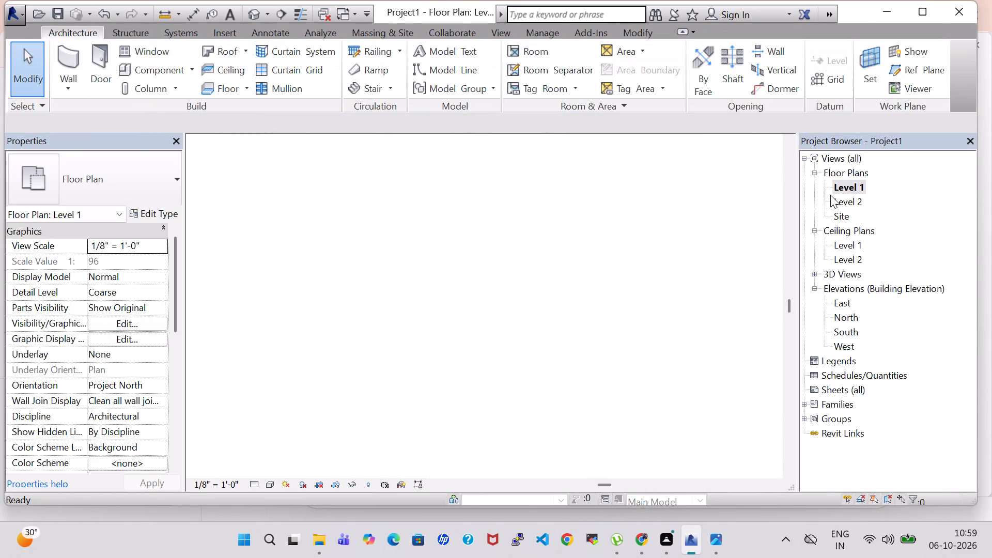
click(498, 205)
drag(475, 205, 445, 206)
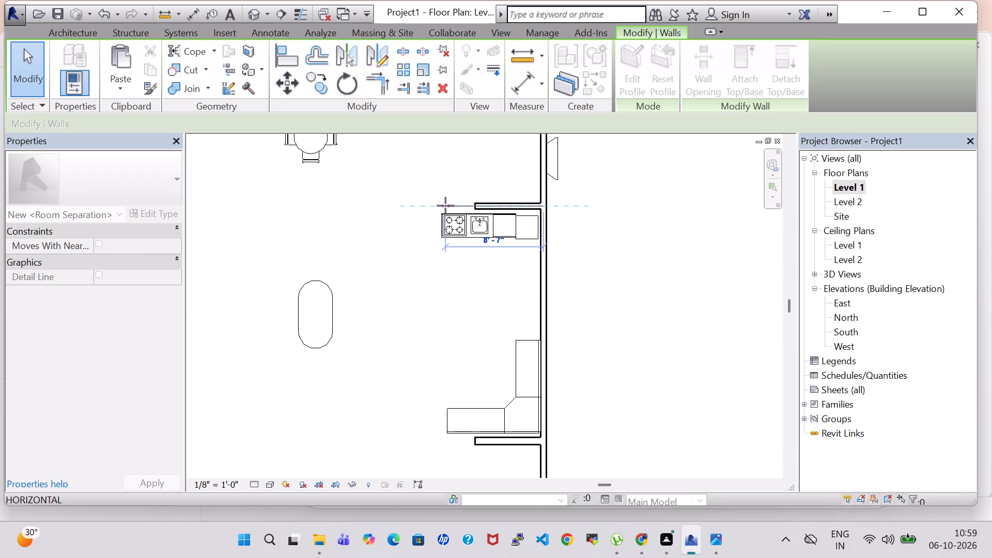
drag(445, 206, 435, 207)
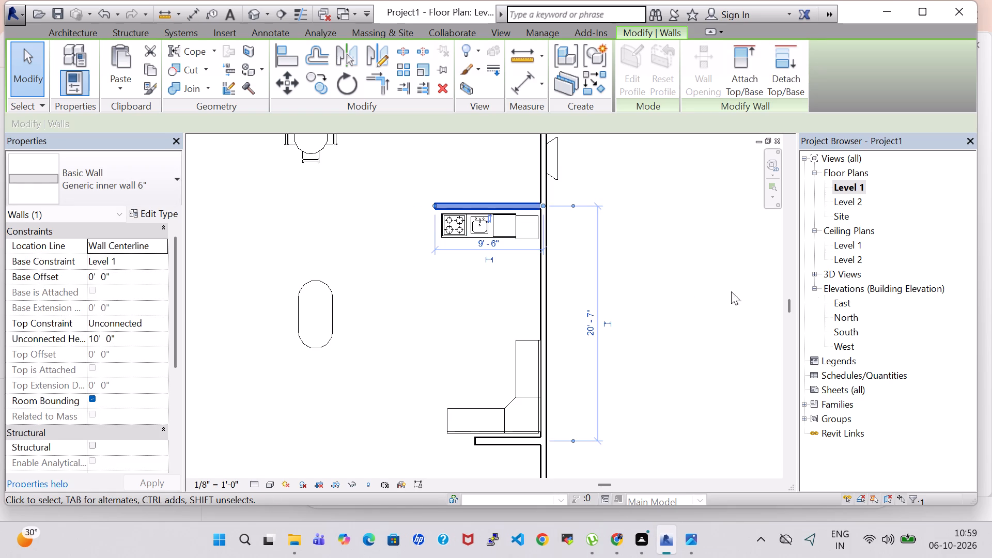
key(Escape)
Extend the free end of the upper kitchen partition wall further, to a length of about 12'.
scroll(793, 262, down, 4)
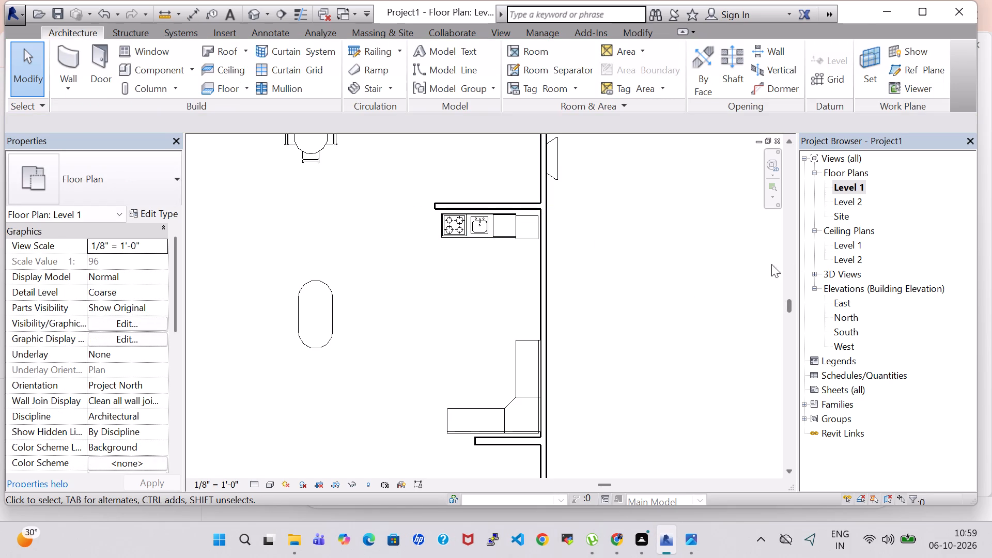
scroll(731, 266, down, 8)
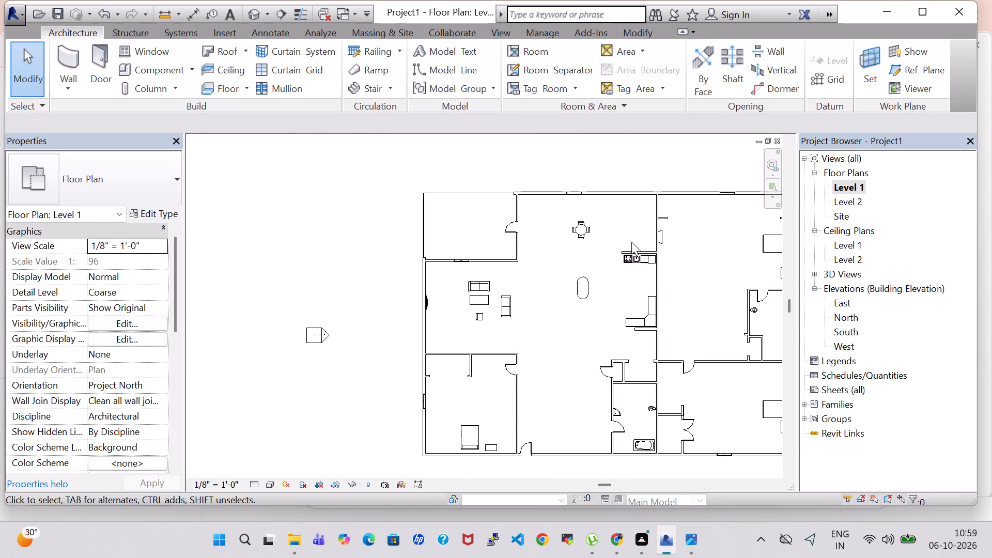
scroll(634, 258, up, 5)
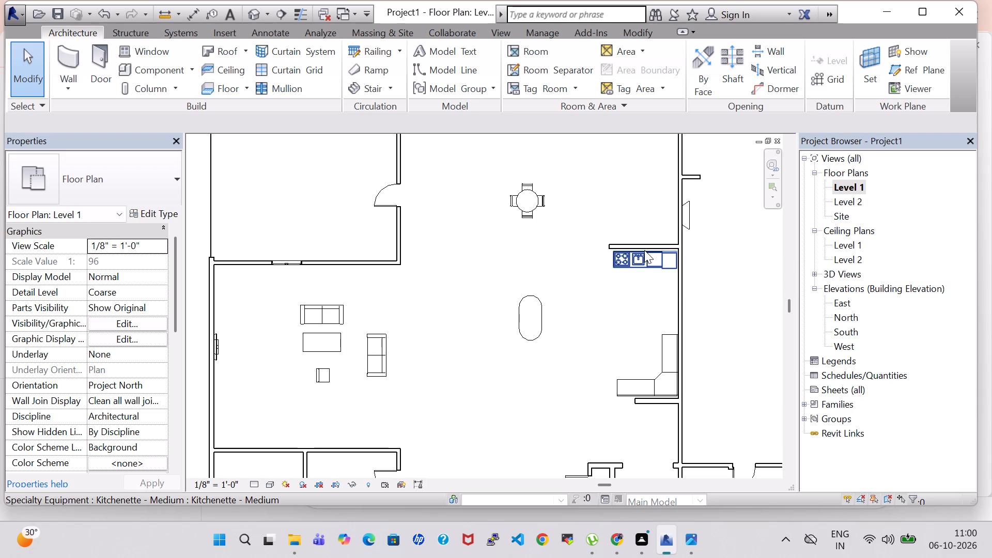
click(620, 245)
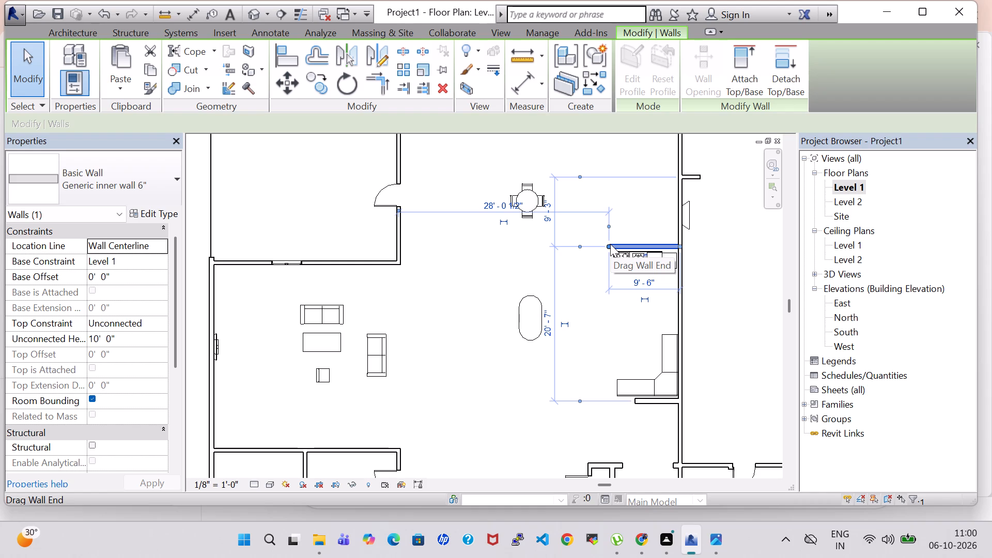
drag(607, 244, 594, 244)
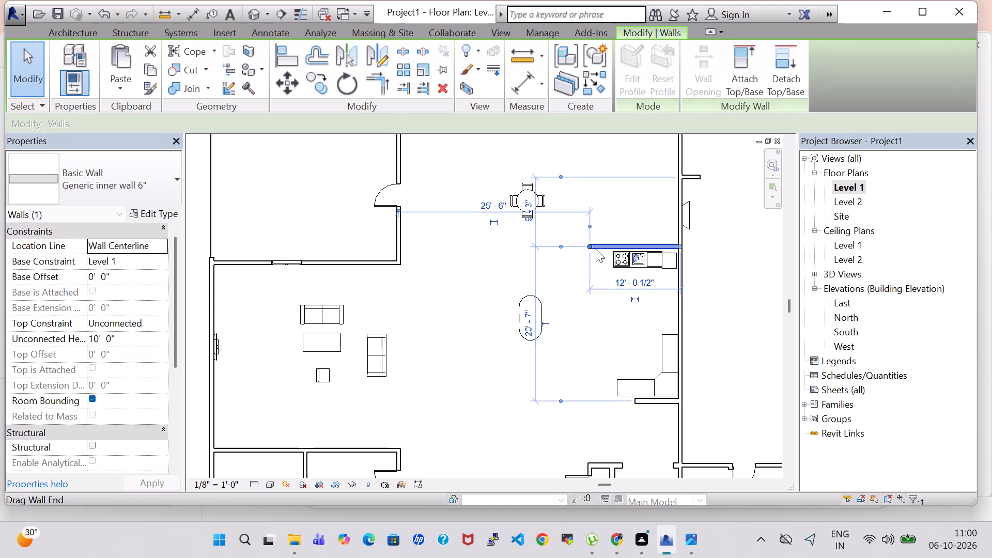
key(Escape)
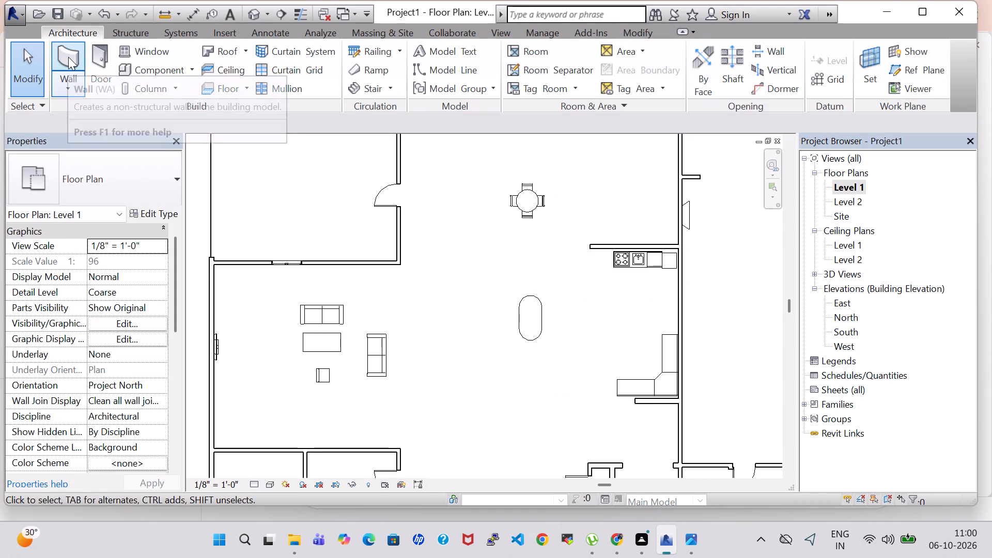
Extend the free end of the lower kitchen partition wall to about 12'-0", aligned with the inner wall below.
scroll(301, 247, down, 3)
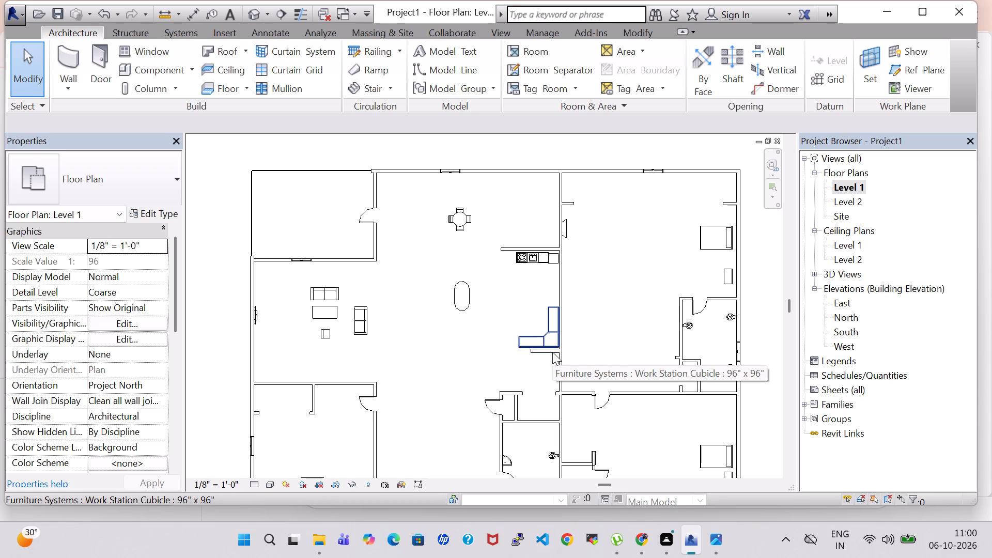
click(535, 355)
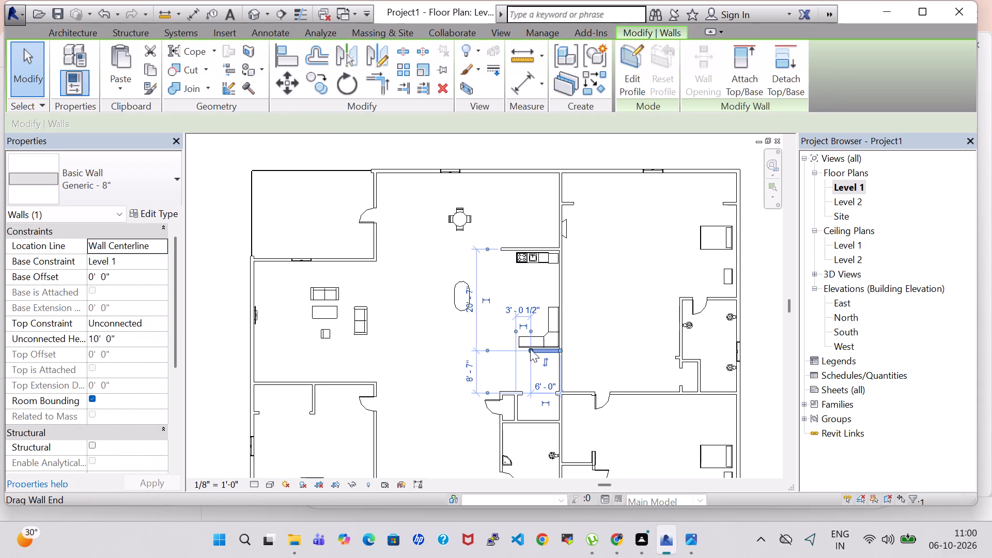
drag(531, 350, 498, 342)
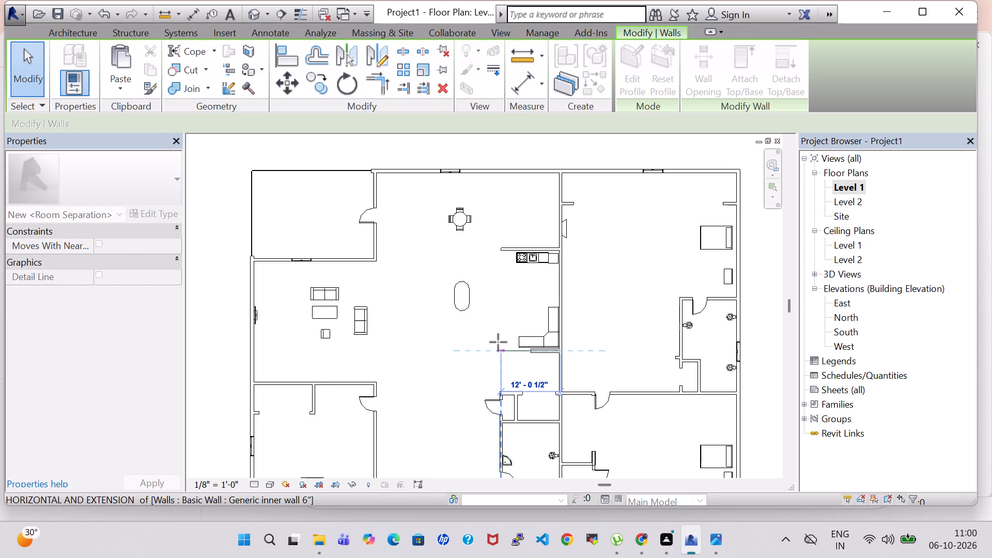
drag(498, 342, 501, 347)
click(491, 276)
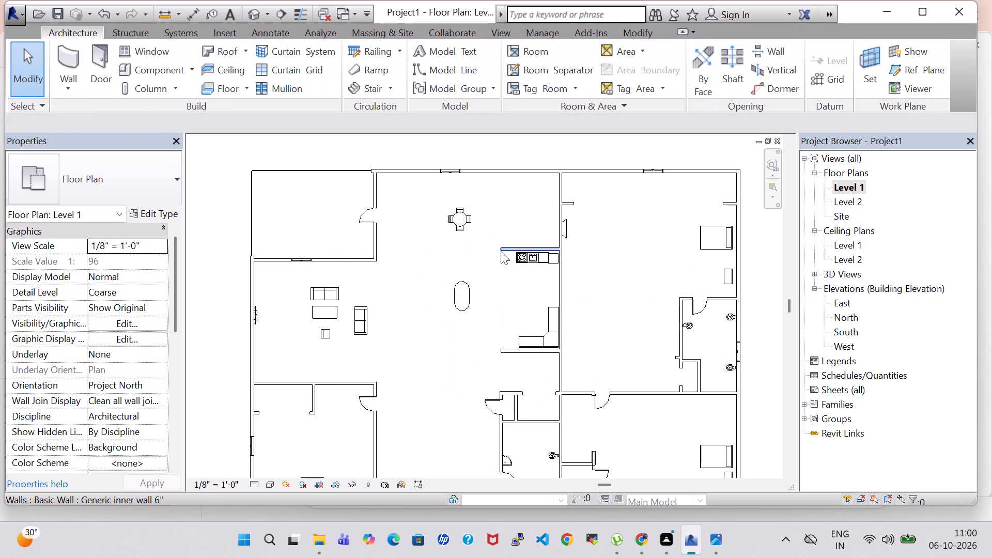
click(501, 251)
click(497, 324)
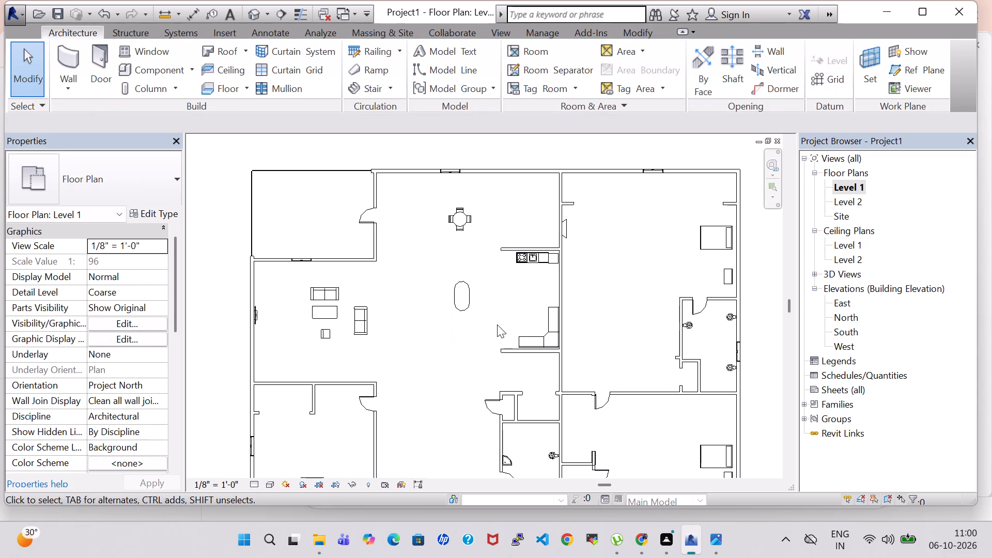
Move the 96" x 96" work station cubicle out of the kitchen corner to just beyond the partition walls' free ends.
click(539, 261)
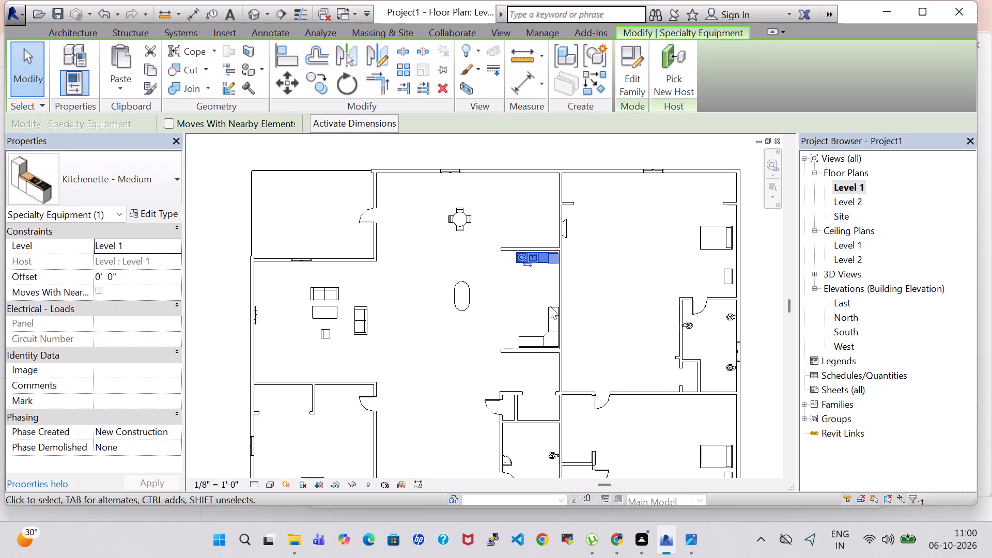
click(557, 328)
key(Left)
key(Left)
key(Left)
key(Left)
key(Left)
key(Left)
key(Left)
key(Left)
key(Left)
key(Left)
key(Left)
key(Left)
key(Left)
key(Left)
key(Left)
key(Left)
key(Left)
key(Left)
key(Left)
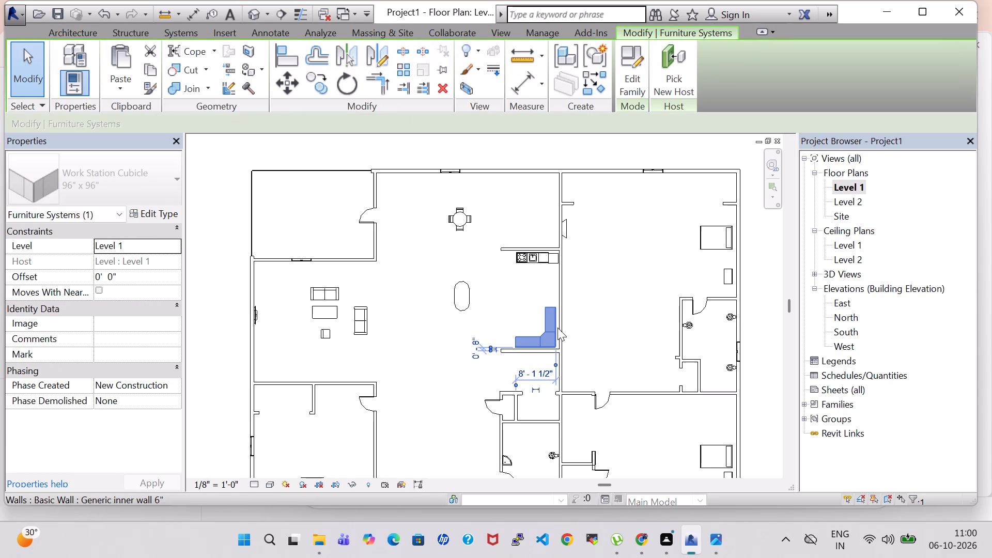
key(Left)
Flip the medium kitchenette end for end and shift it away from the upper partition wall, towards the kitchen's middle.
click(521, 250)
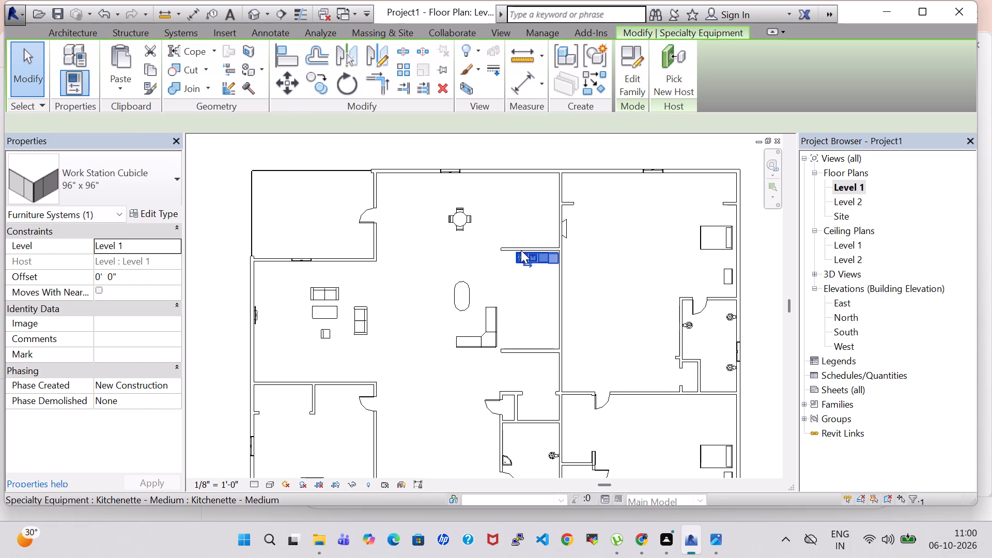
key(space)
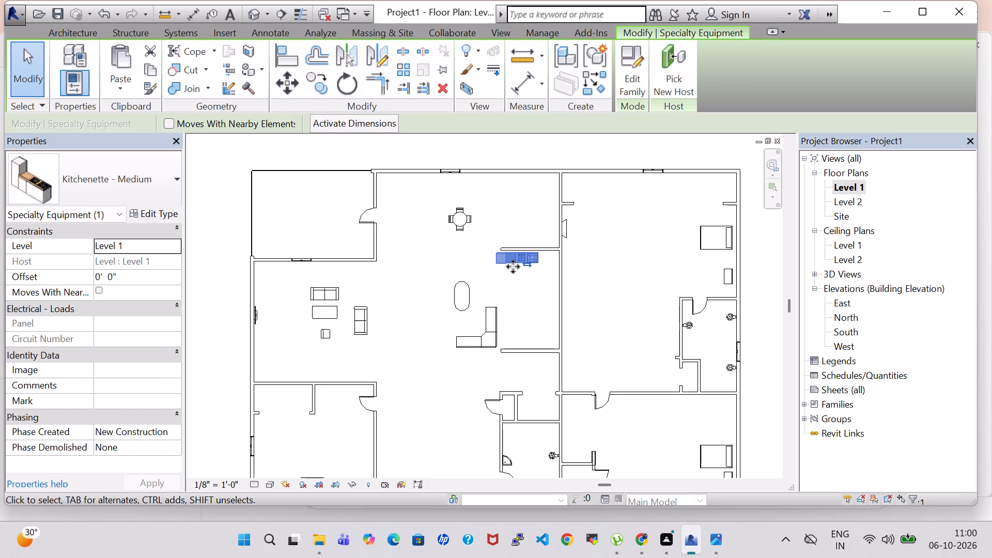
key(space)
key(space)
key(Down)
key(Down)
key(Down)
key(Down)
key(Down)
key(Down)
key(Down)
key(Down)
key(Down)
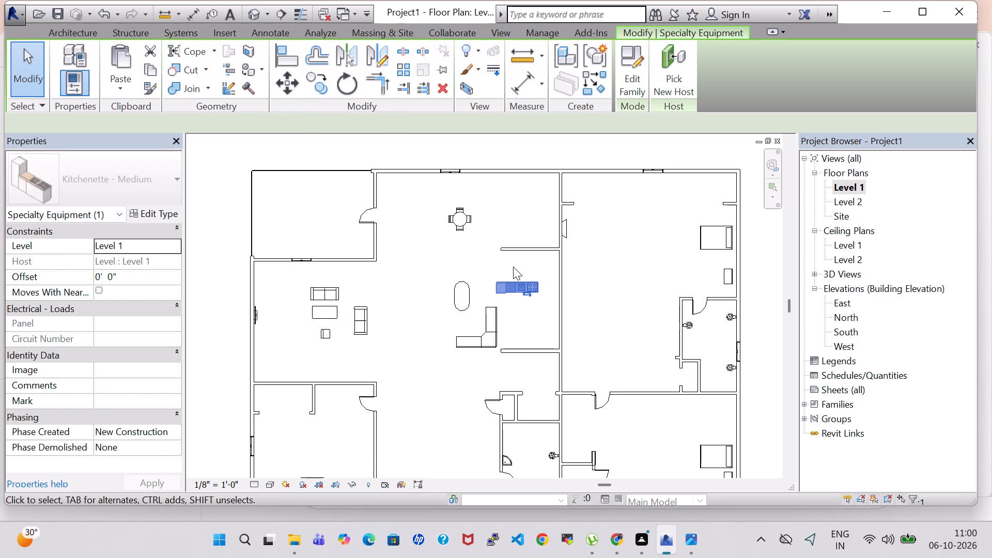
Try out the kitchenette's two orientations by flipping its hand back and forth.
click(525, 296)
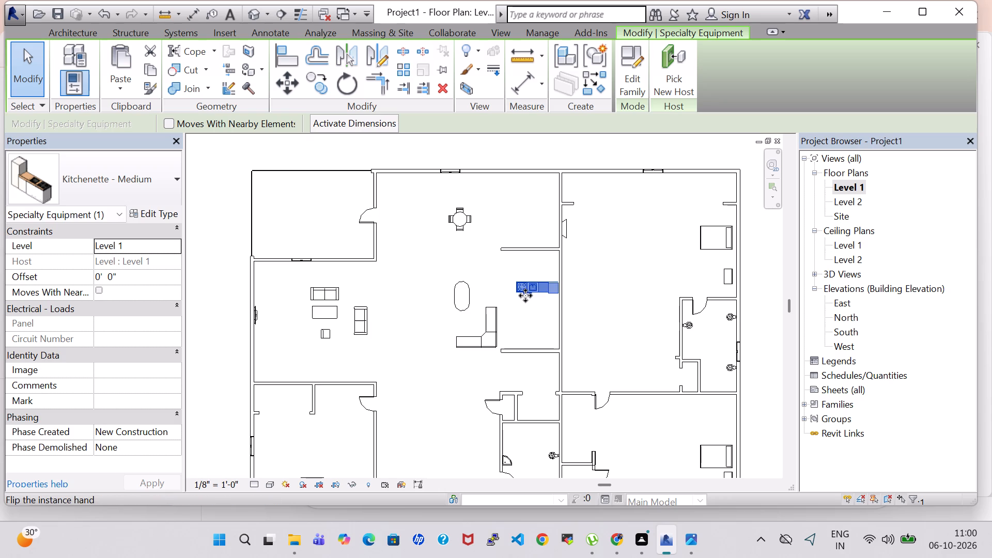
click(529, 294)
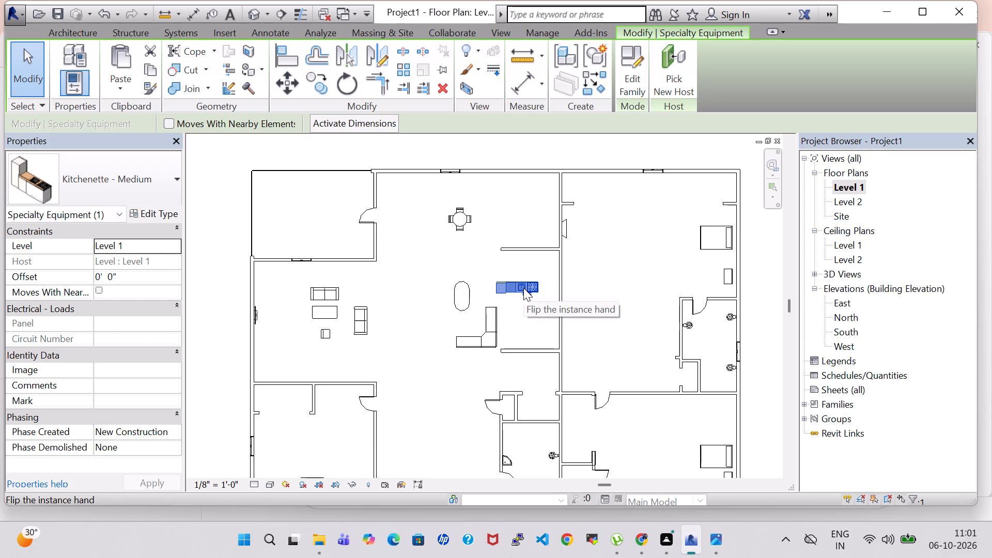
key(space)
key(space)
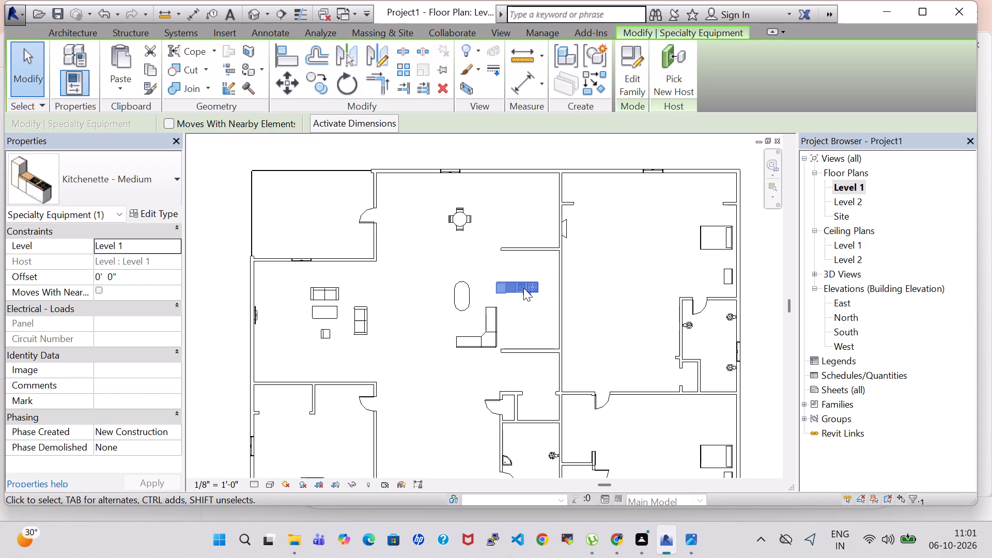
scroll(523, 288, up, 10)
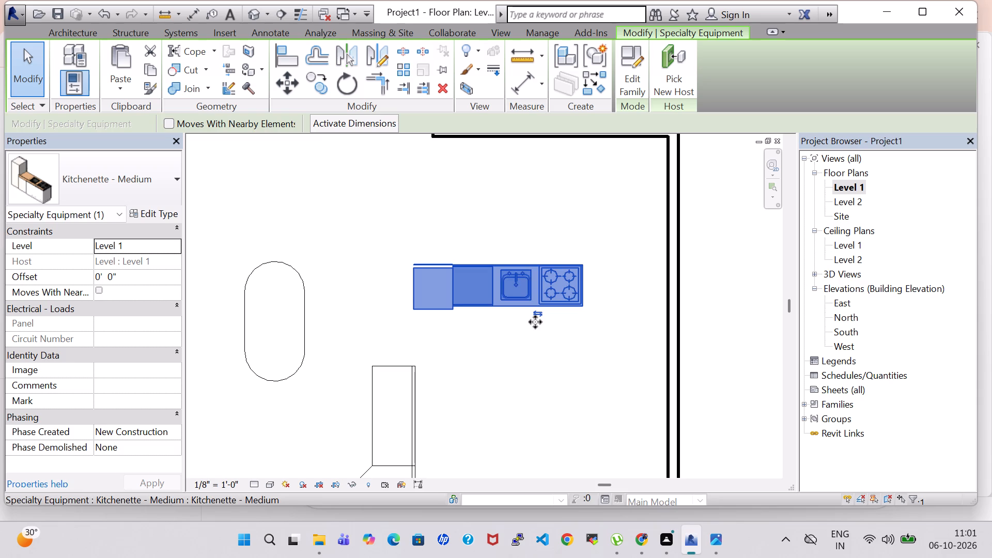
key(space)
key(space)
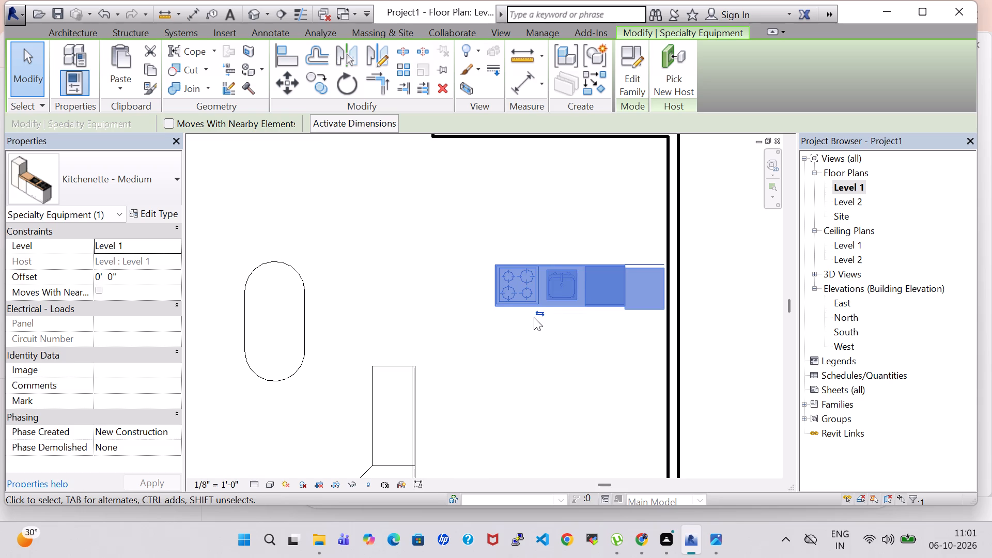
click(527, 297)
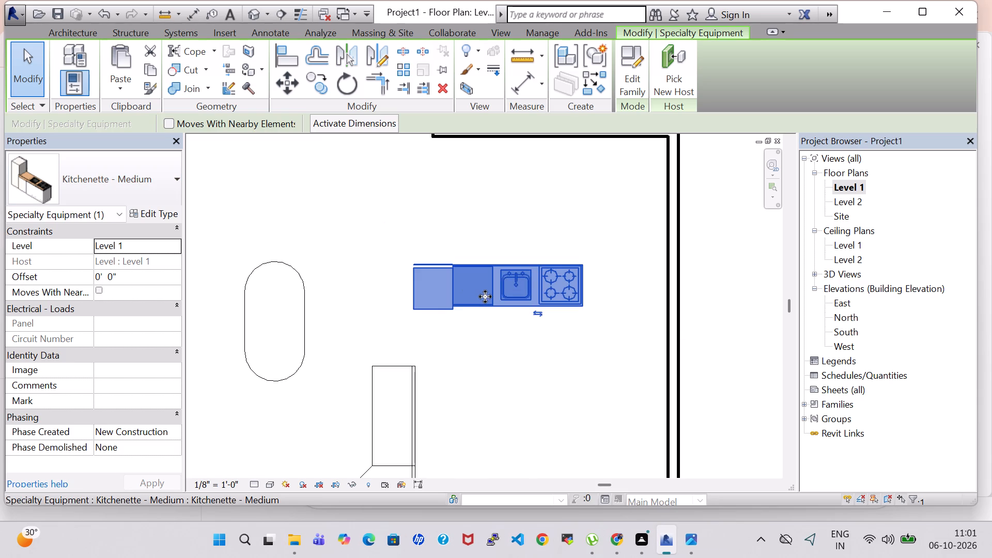
Move the kitchenette back towards the upper partition wall and flip it so its refrigerator end faces the long side wall.
key(Up)
key(Up)
key(Up)
key(Up)
key(Up)
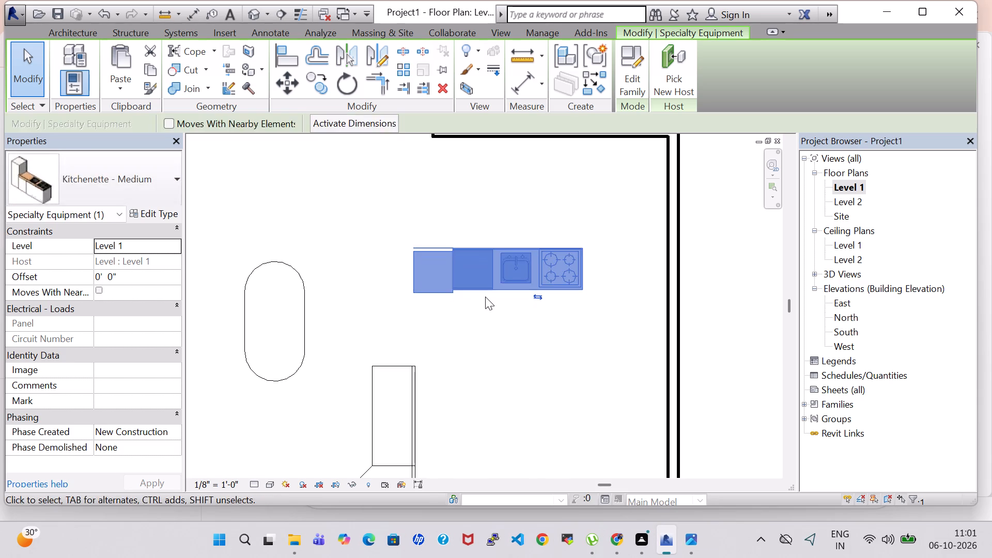
key(Up)
key(Up)
key(space)
key(space)
key(space)
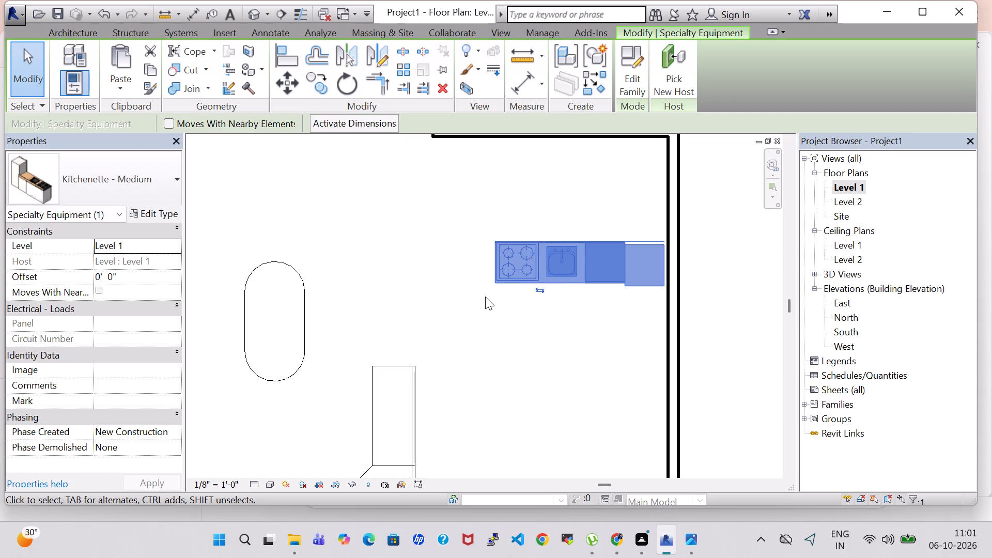
key(space)
key(space)
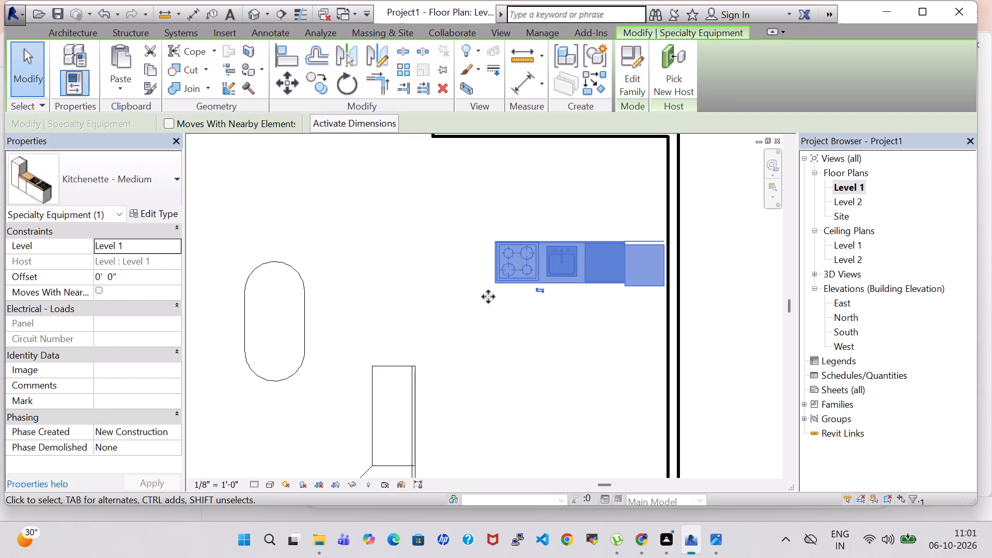
key(Up)
key(Up)
key(Up)
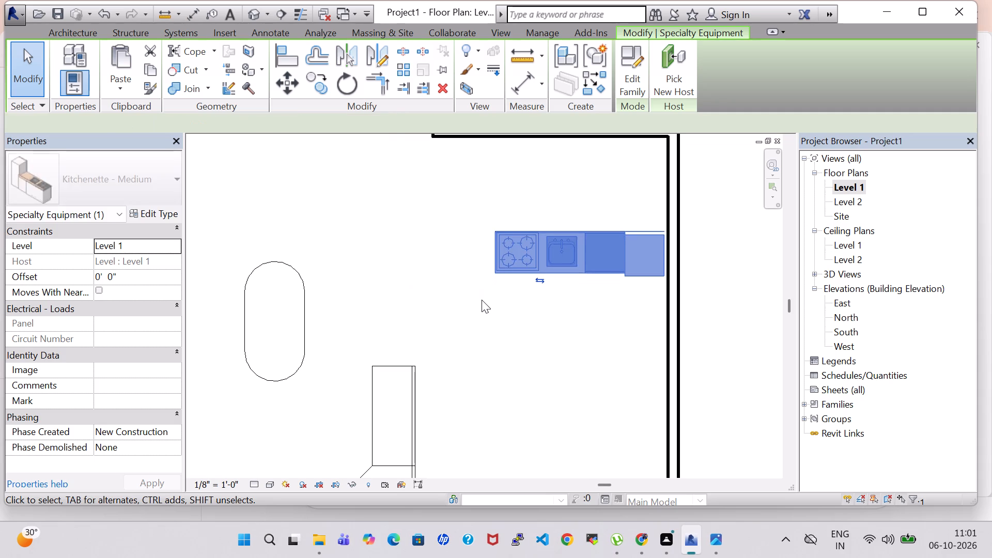
key(Up)
key(Up)
key(Up)
key(Up)
key(Up)
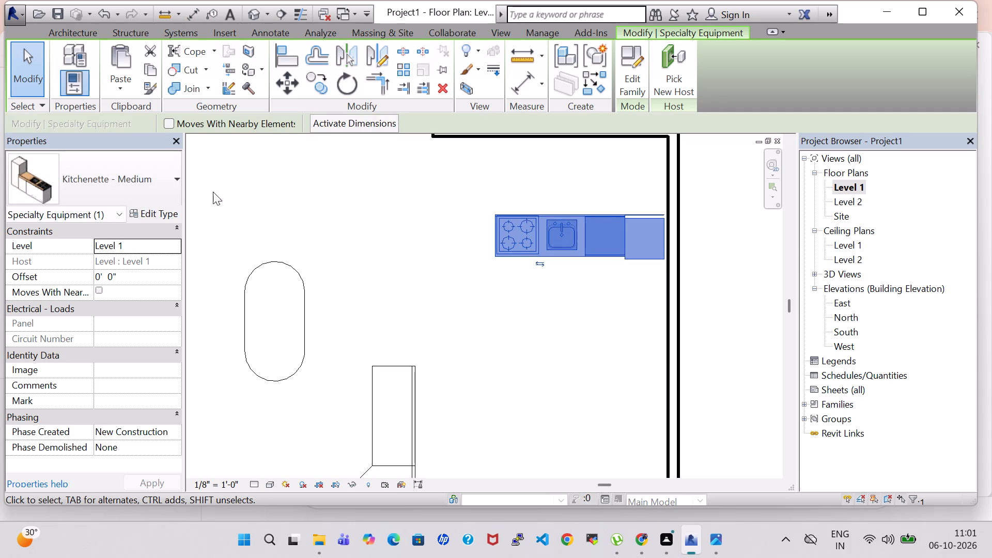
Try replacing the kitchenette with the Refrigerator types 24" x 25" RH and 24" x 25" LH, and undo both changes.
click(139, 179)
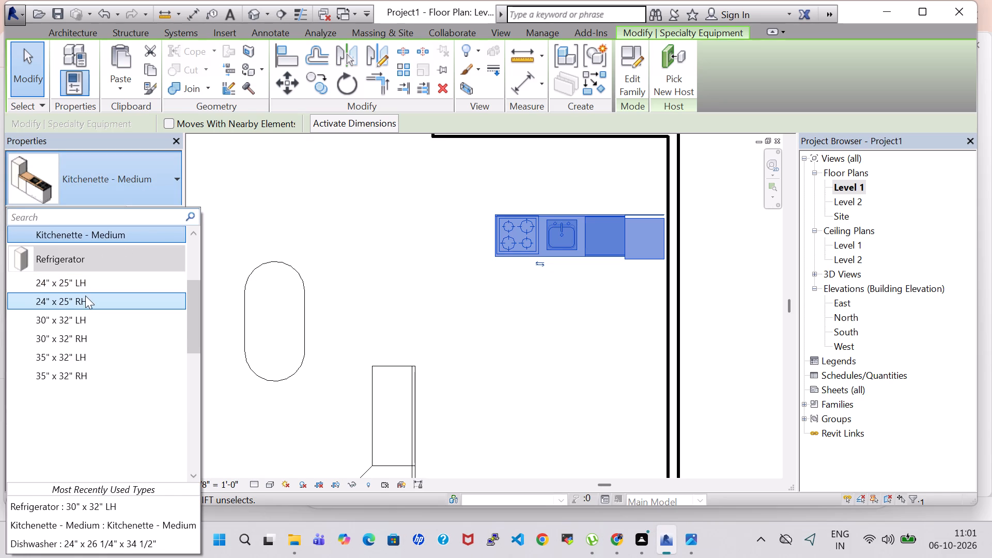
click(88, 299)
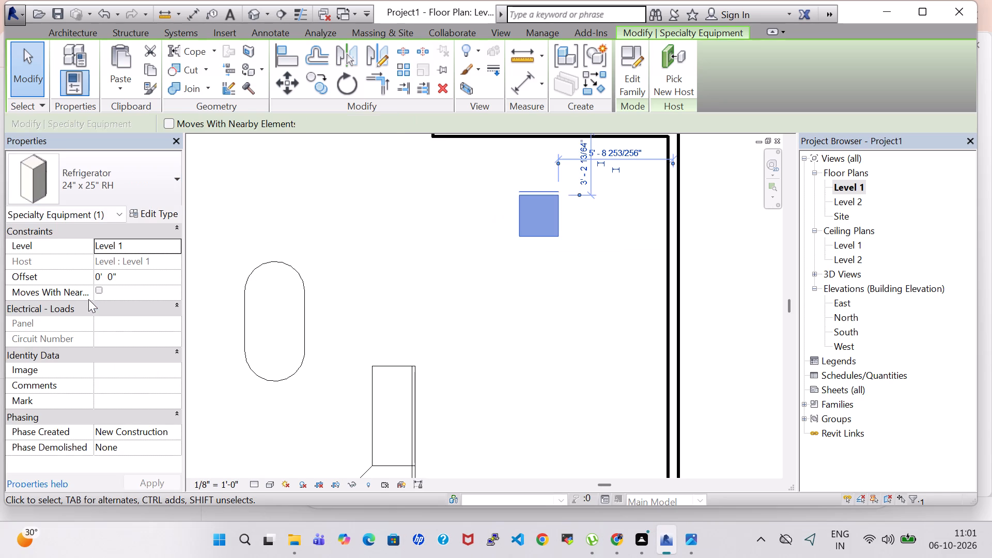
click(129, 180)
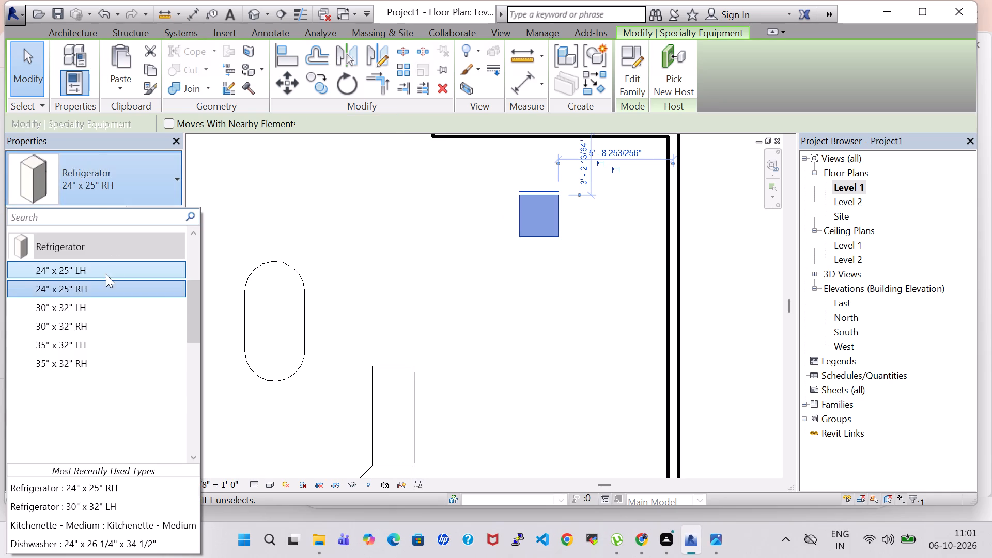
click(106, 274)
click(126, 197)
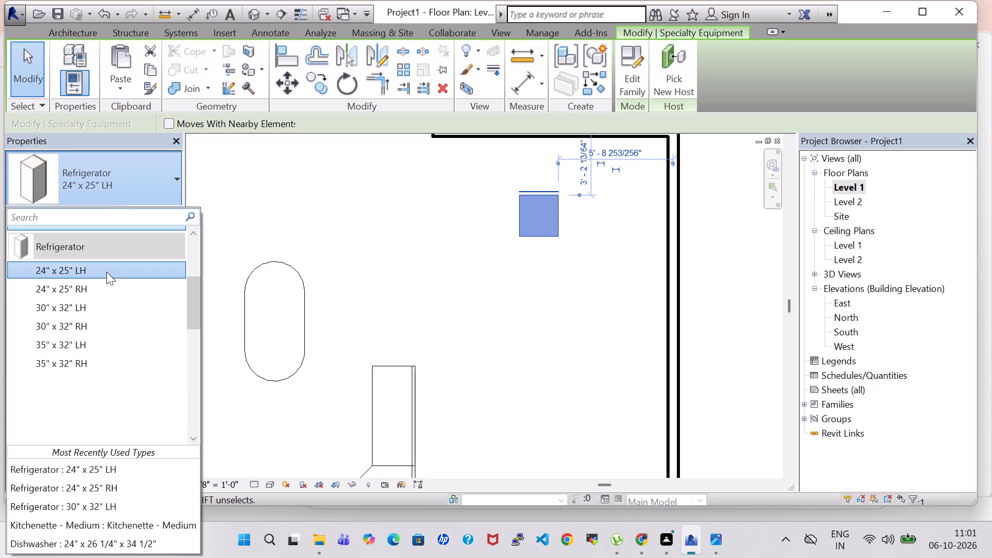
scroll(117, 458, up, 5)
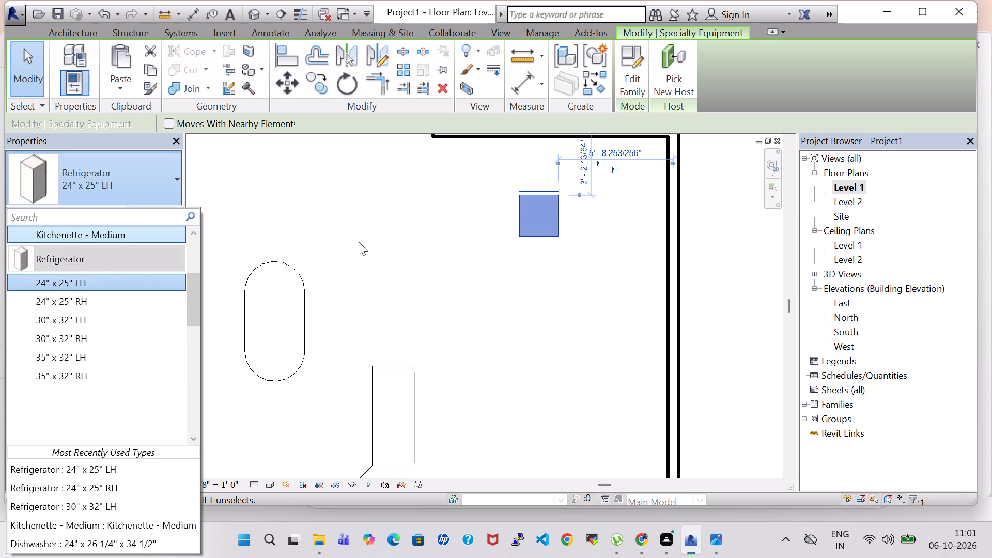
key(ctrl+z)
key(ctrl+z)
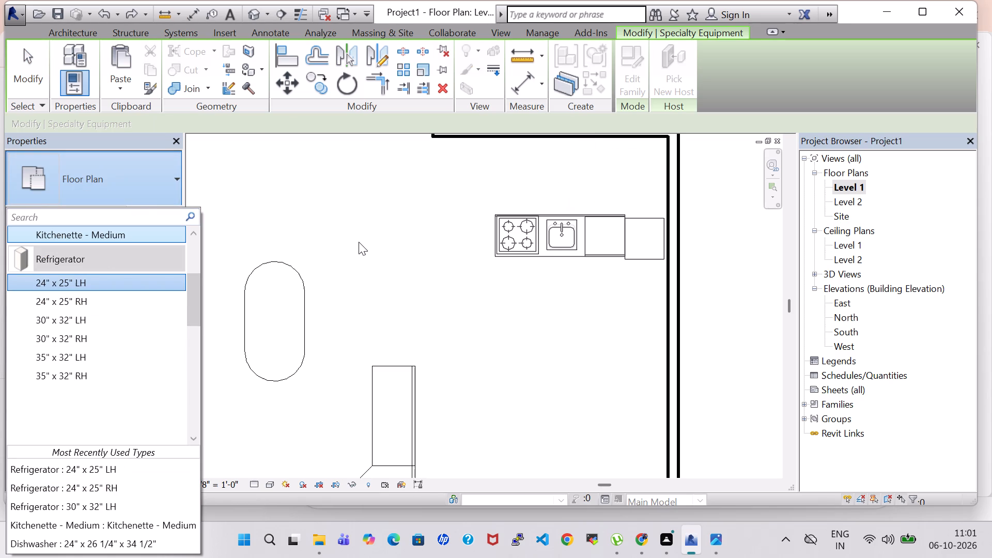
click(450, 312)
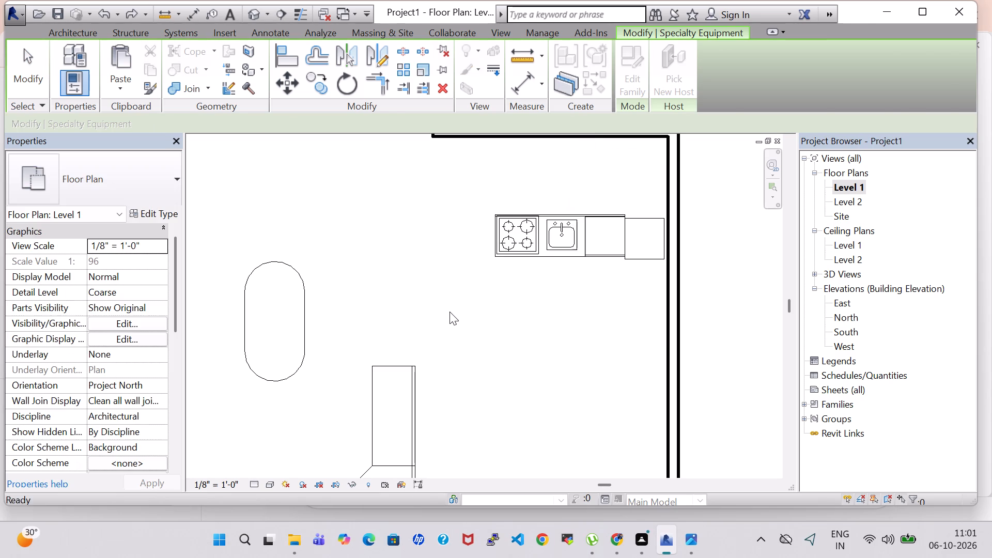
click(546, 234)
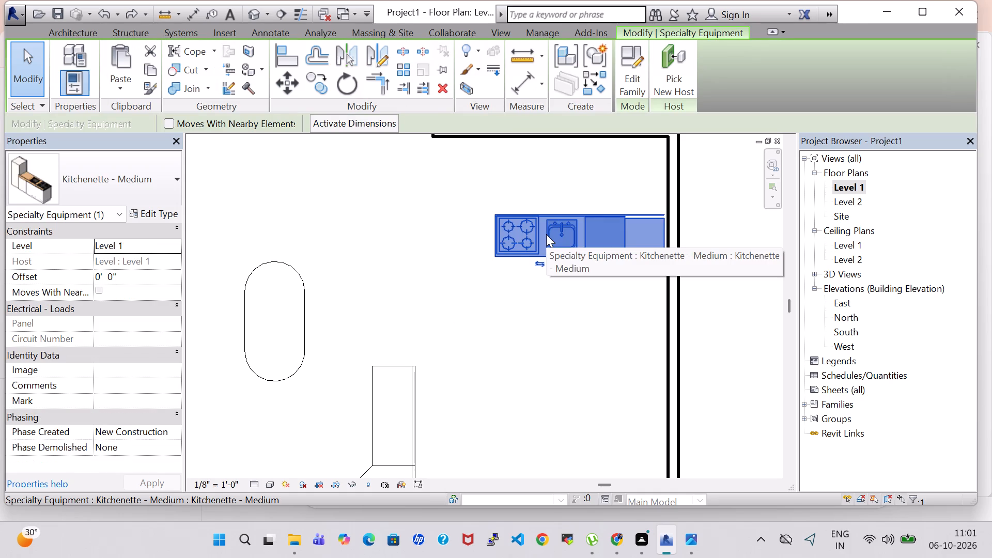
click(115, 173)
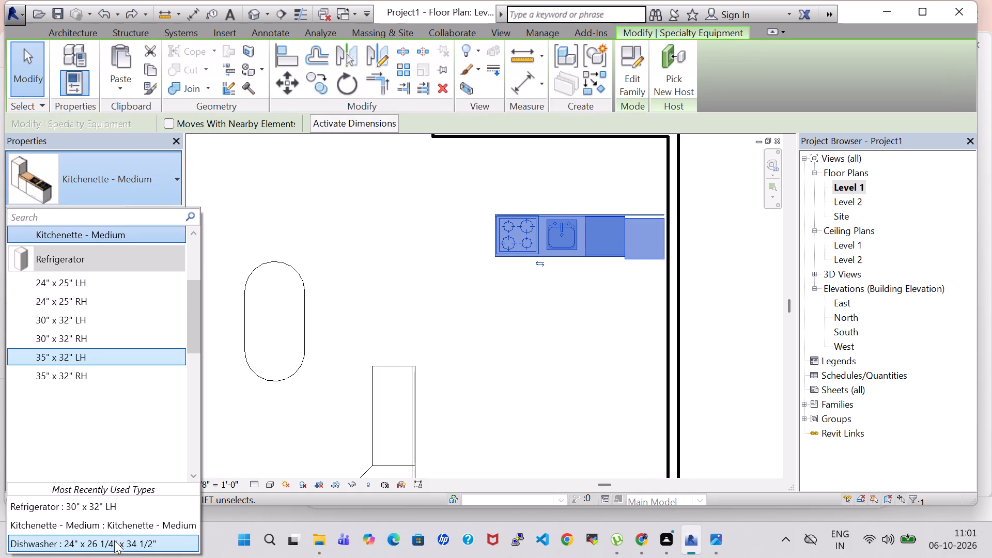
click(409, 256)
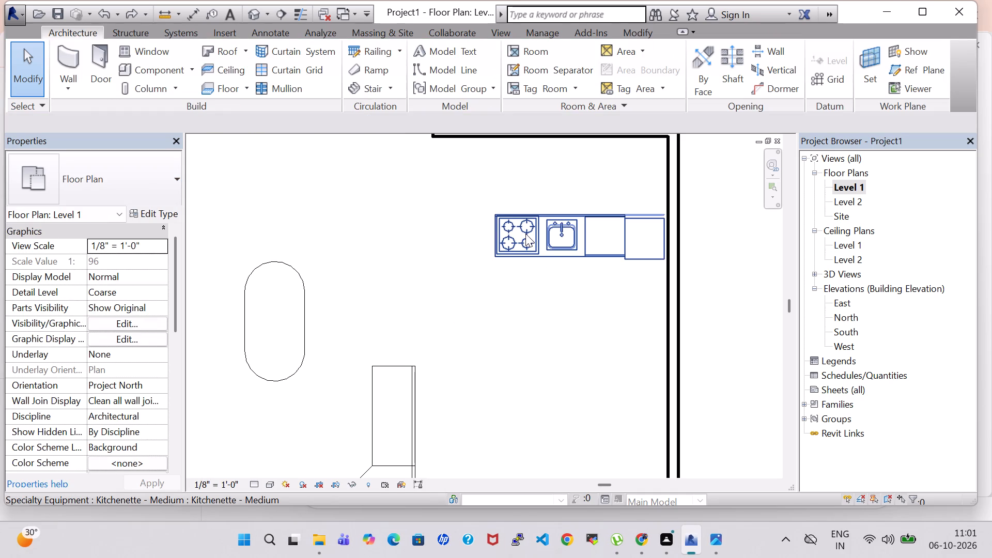
Move the medium kitchenette closer to the kitchen's upper partition wall.
click(533, 234)
key(Up)
key(Up)
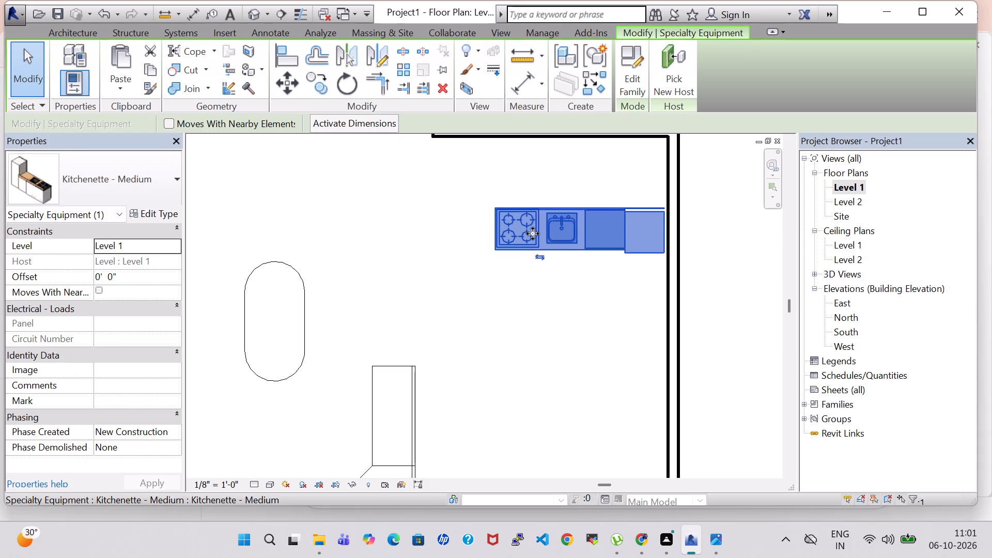
key(Up)
key(Up)
key(Up)
key(Up)
key(Up)
key(Up)
key(Up)
key(Up)
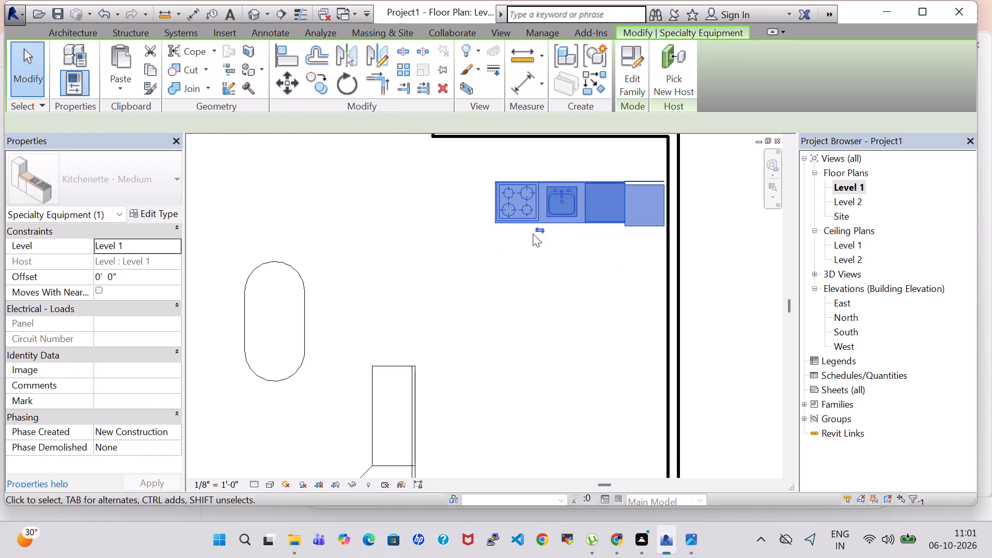
key(Down)
Shift the kitchenette away from the long side wall and flip it so its cooktop end faces that wall.
key(Left)
key(Left)
key(Left)
key(Left)
key(Left)
key(Left)
key(Left)
key(Left)
key(Left)
key(Left)
key(Left)
key(Left)
key(Left)
key(Left)
key(Left)
key(Left)
key(Left)
key(Left)
key(Left)
key(Left)
key(Left)
key(Left)
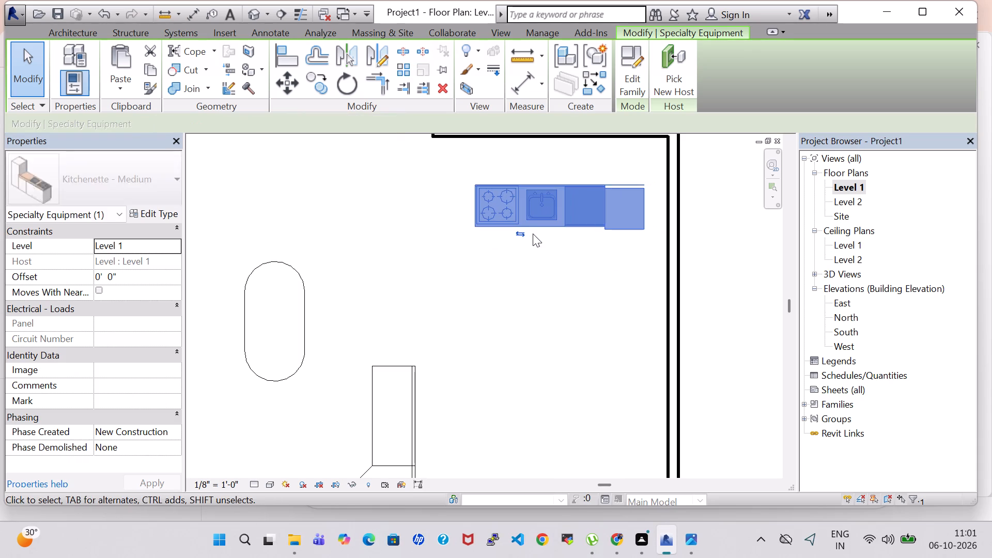
key(Left)
key(Left)
key(Left)
key(Left)
key(Left)
key(Left)
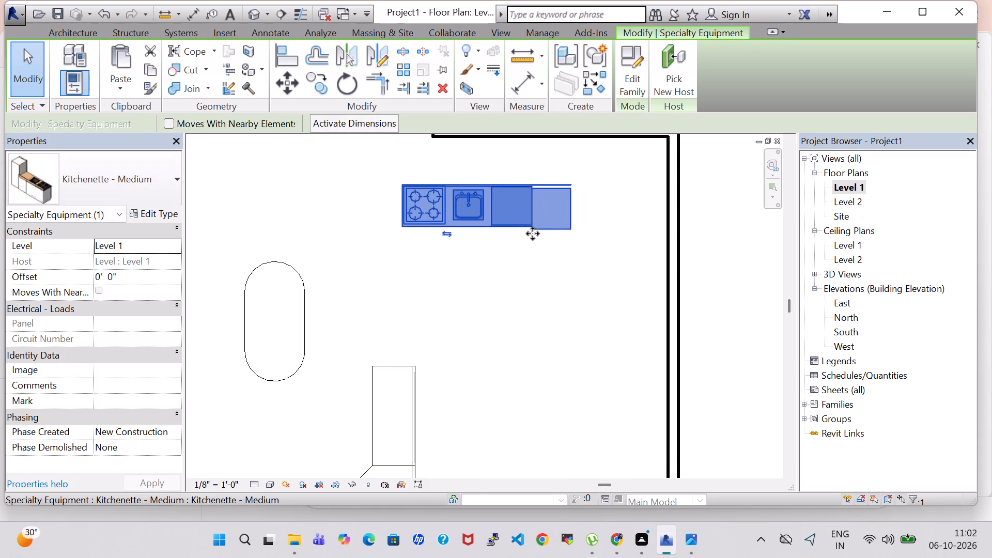
key(space)
key(space)
key(space)
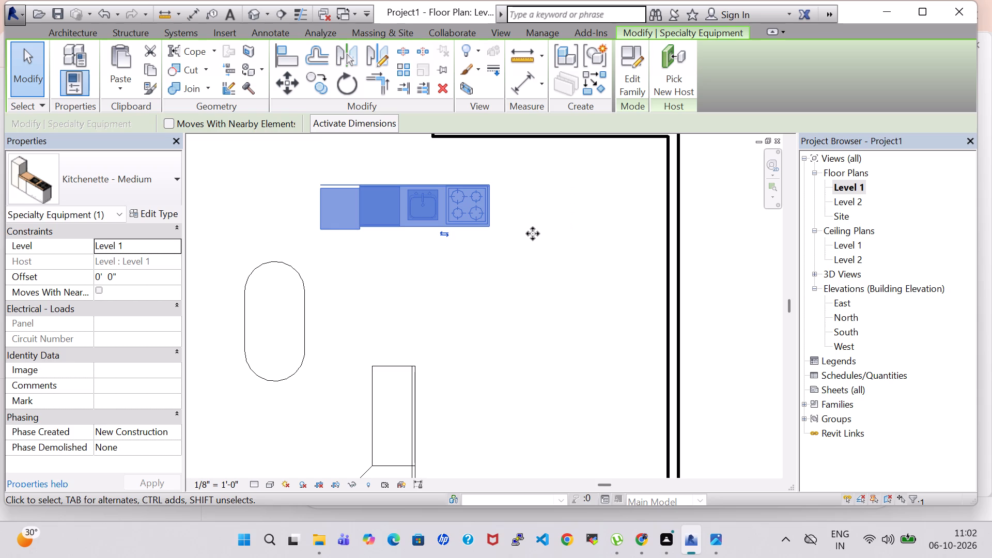
Move the kitchenette slightly back towards the long side wall and up near the level of the upper partition wall.
key(Right)
key(Right)
key(Right)
key(Right)
key(Right)
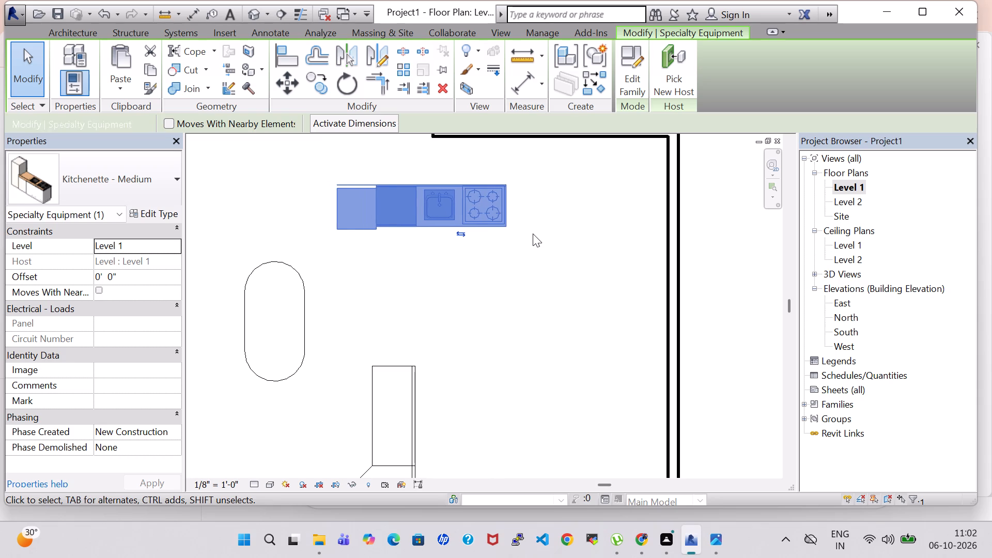
key(Up)
key(Up)
key(Up)
key(Up)
key(Up)
key(Up)
key(Up)
key(Up)
key(Up)
key(Up)
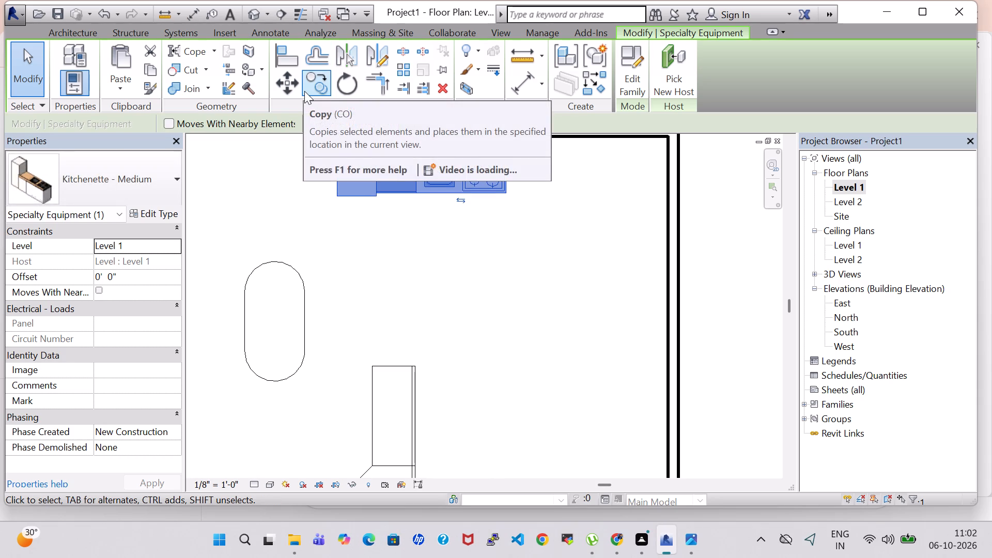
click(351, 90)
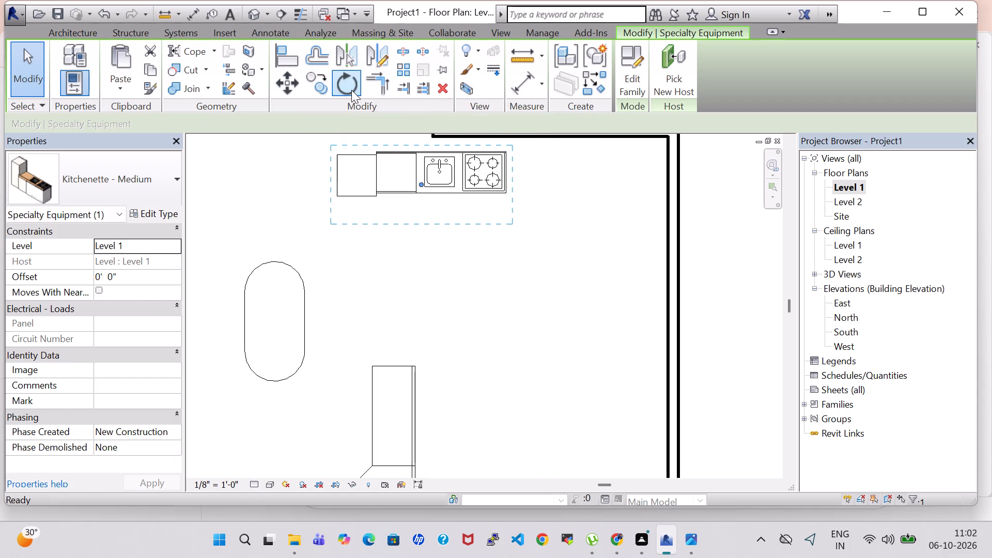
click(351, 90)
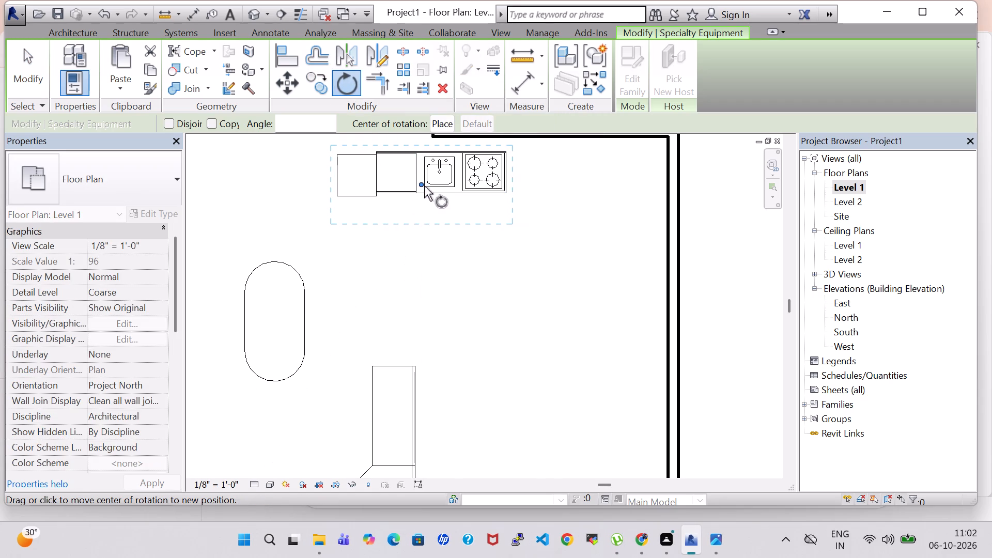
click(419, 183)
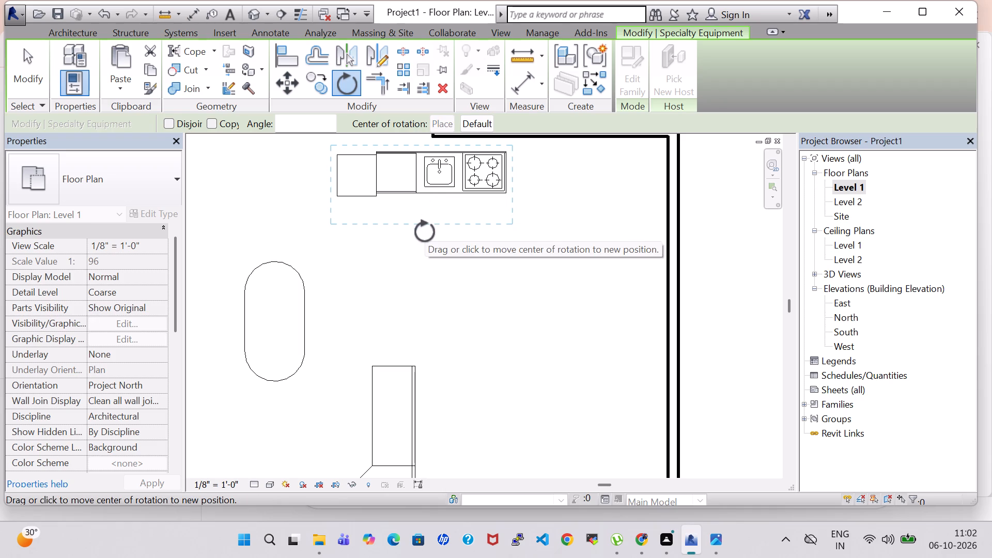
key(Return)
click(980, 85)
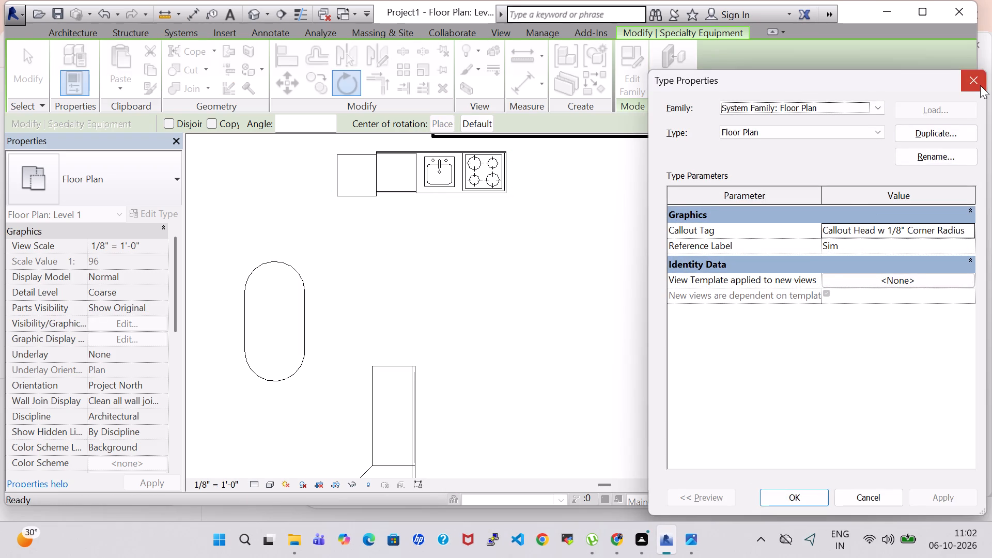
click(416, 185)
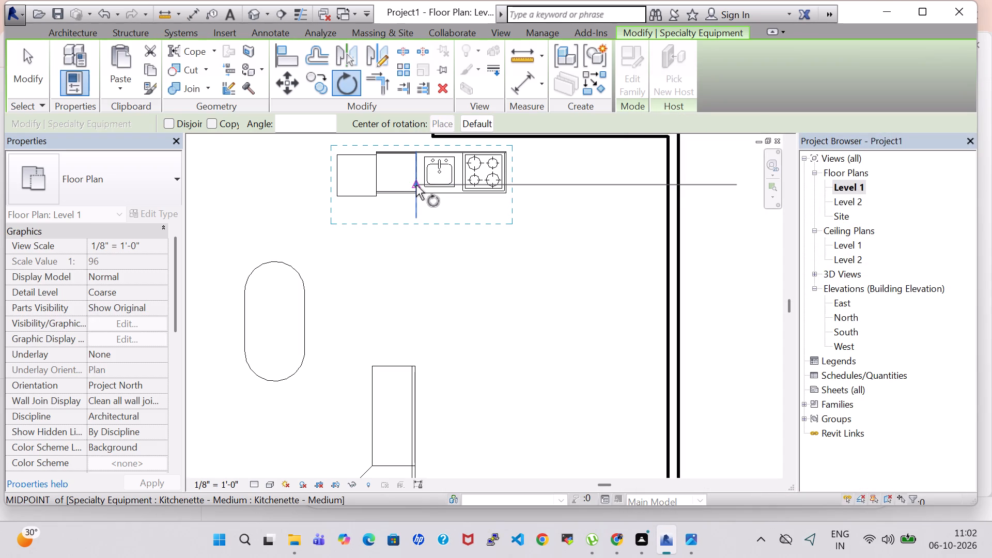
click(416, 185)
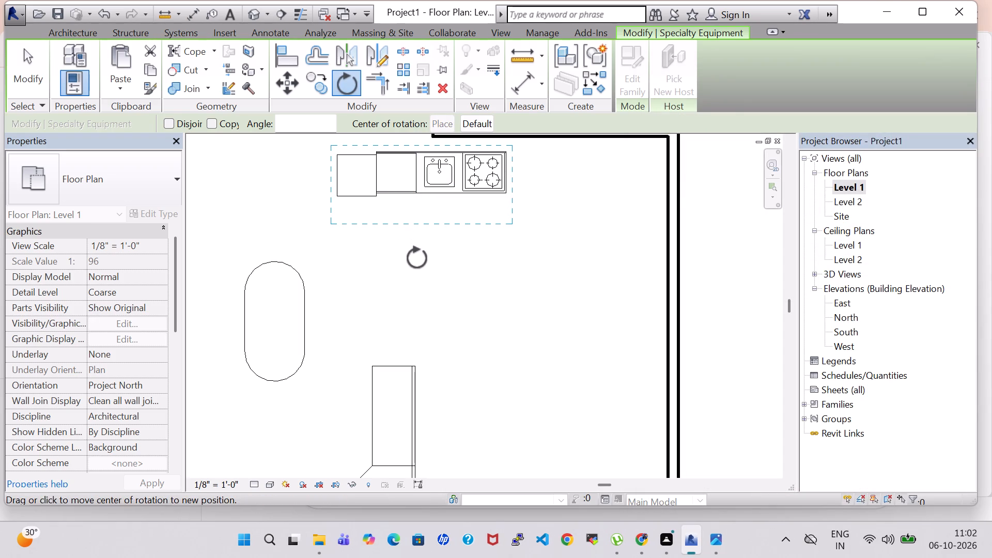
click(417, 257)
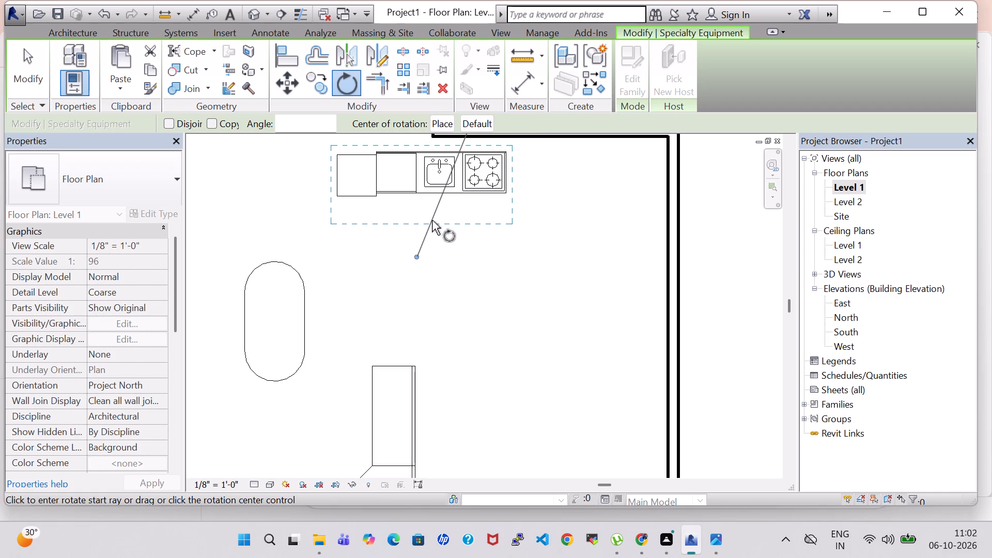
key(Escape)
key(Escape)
Move the kitchenette towards the long side wall so most of it sits just below the upper partition wall.
click(444, 189)
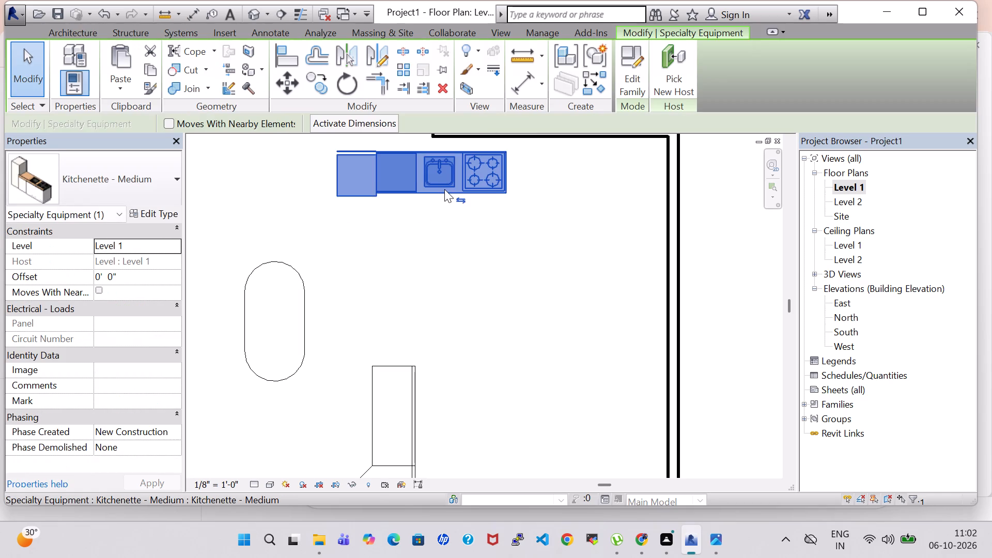
key(Right)
key(Right)
key(Right)
key(Right)
key(Right)
key(Right)
key(Right)
key(Right)
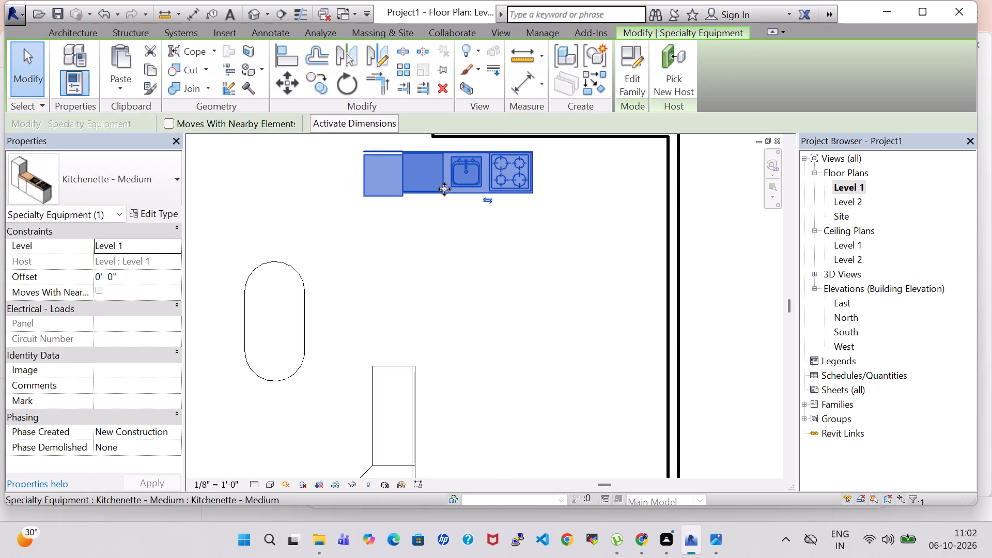
key(Right)
key(Right)
key(Right)
key(Right)
key(Right)
key(Right)
key(Right)
key(Right)
key(Right)
key(Right)
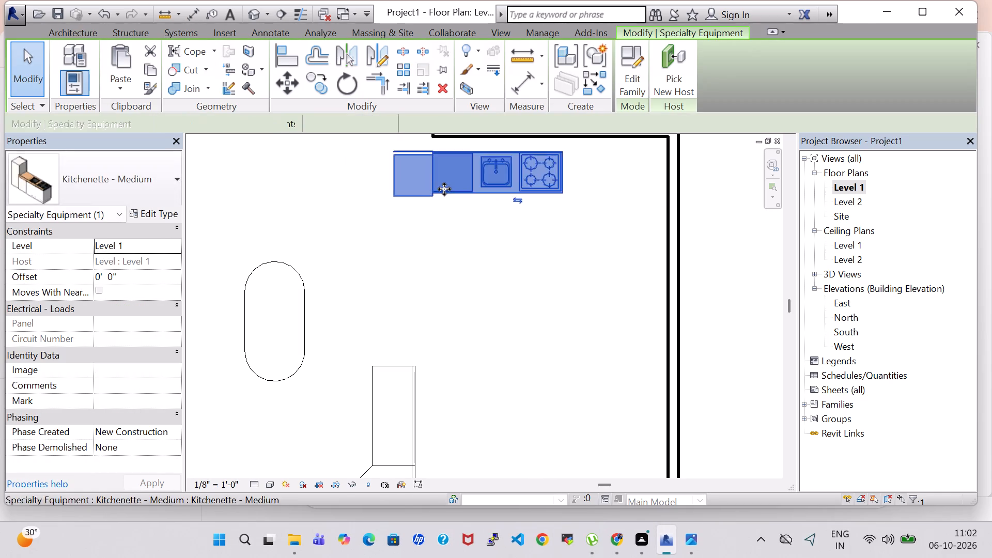
key(Right)
key(Right)
key(Up)
key(Up)
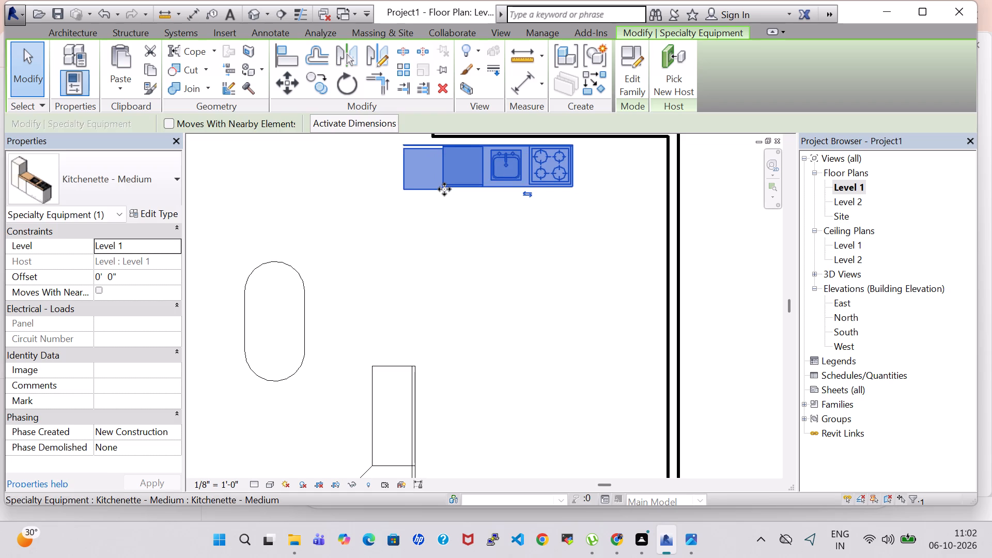
key(Right)
key(Right)
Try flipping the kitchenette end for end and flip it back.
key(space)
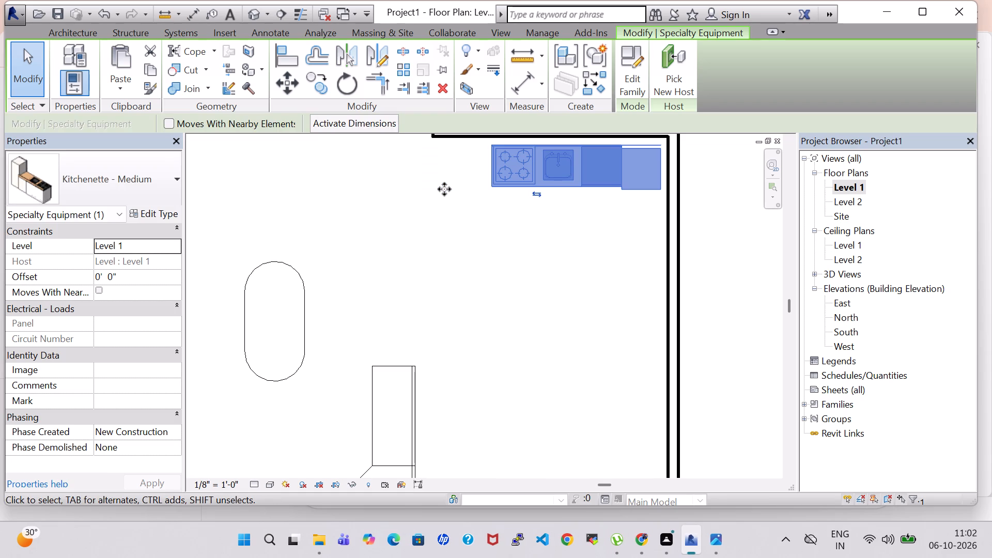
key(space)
Move the kitchenette along the upper partition wall into the corner, with its cooktop end next to the long side wall.
key(Right)
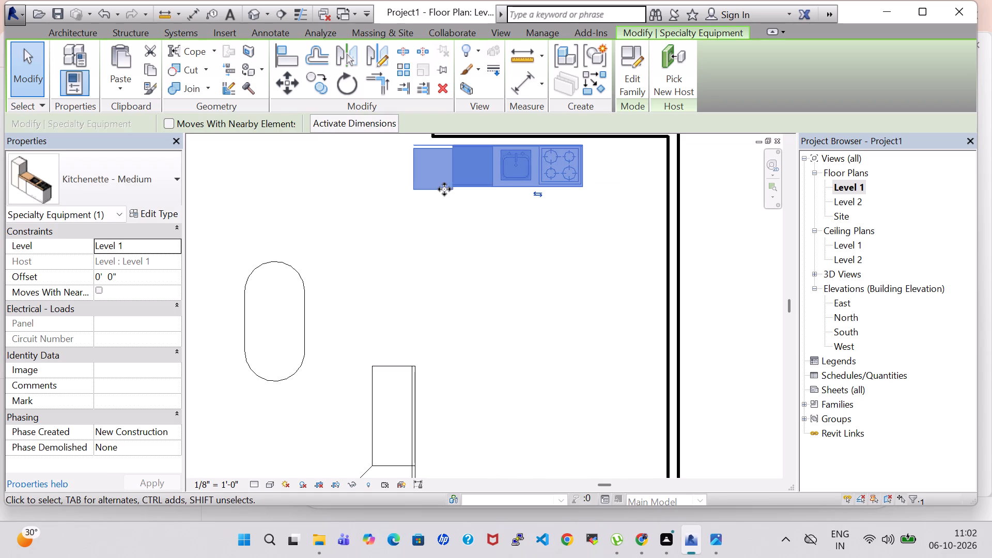
key(Right)
key(Right)
key(Right)
key(Right)
key(Right)
key(Right)
key(Right)
key(Right)
key(Right)
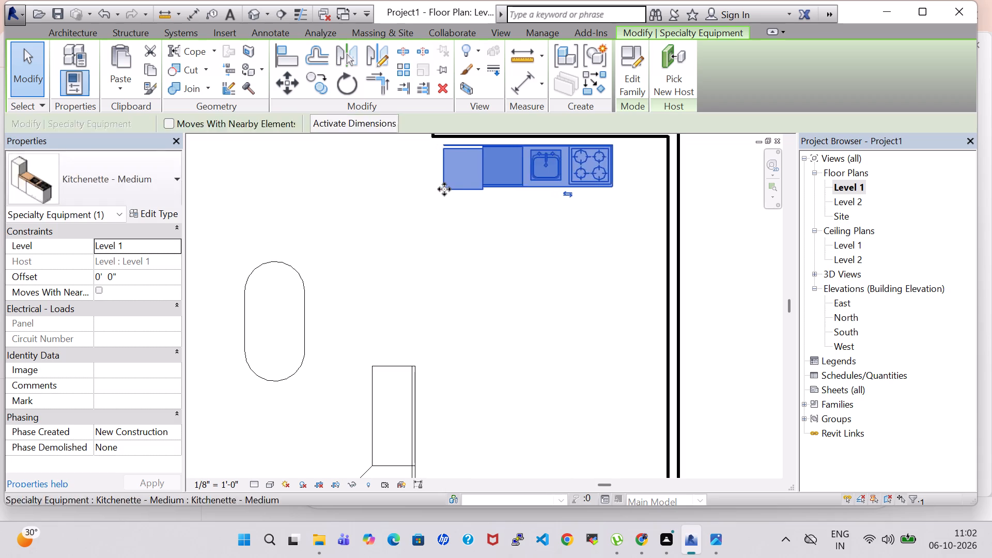
key(Right)
key(Right)
key(Right)
key(Right)
key(Right)
key(Right)
key(Right)
key(Right)
key(Right)
key(Right)
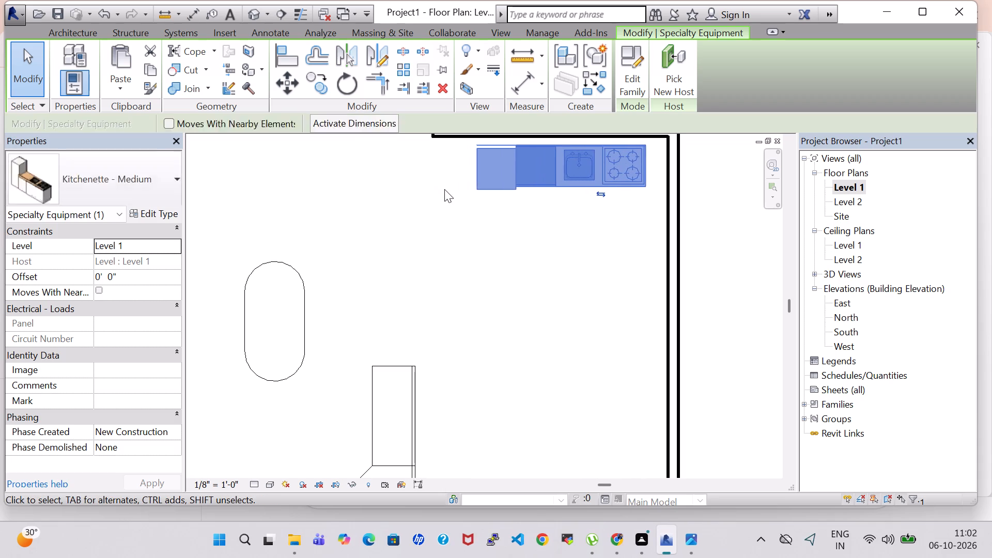
key(Right)
key(Right)
key(Right)
key(Right)
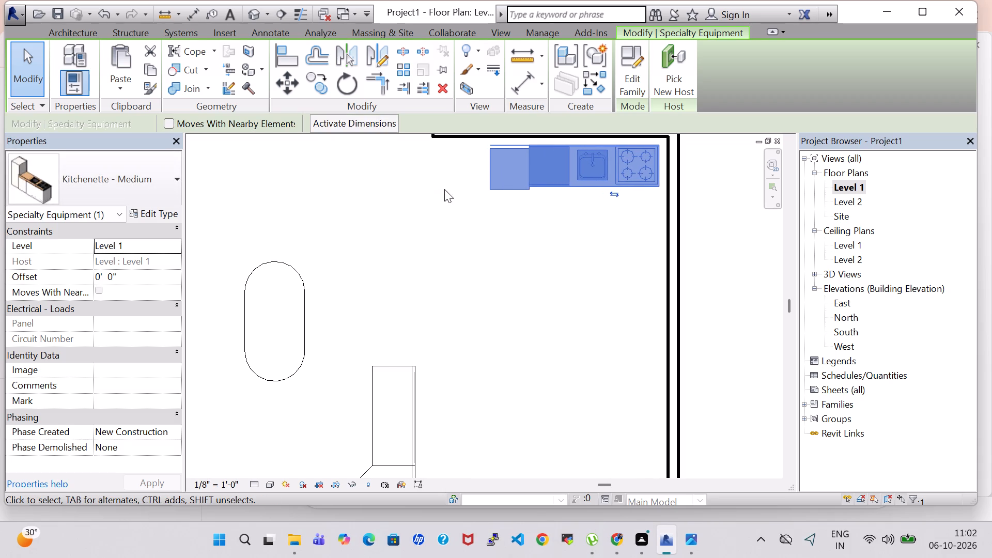
key(Up)
Move the 96" x 96" Work Station Cubicle across the kitchen to the long side wall, in the corner just above the lower partition wall.
scroll(444, 189, down, 1)
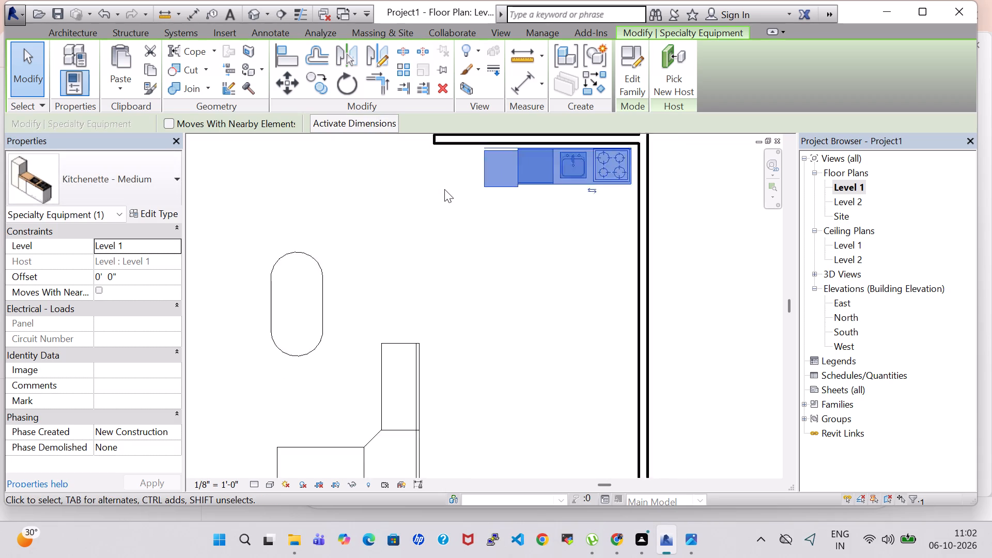
scroll(444, 189, down, 5)
click(420, 289)
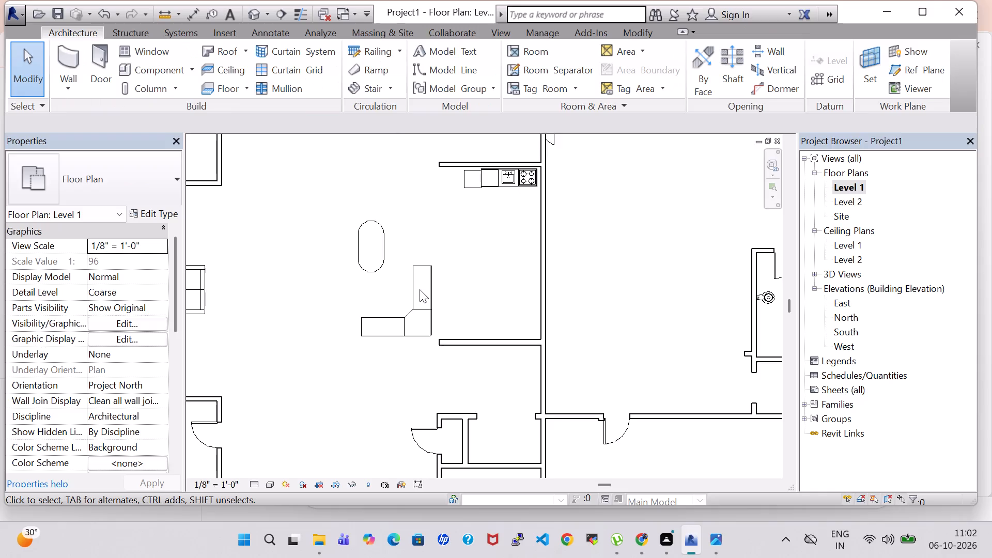
key(Right)
key(Right)
key(Right)
key(Right)
key(Right)
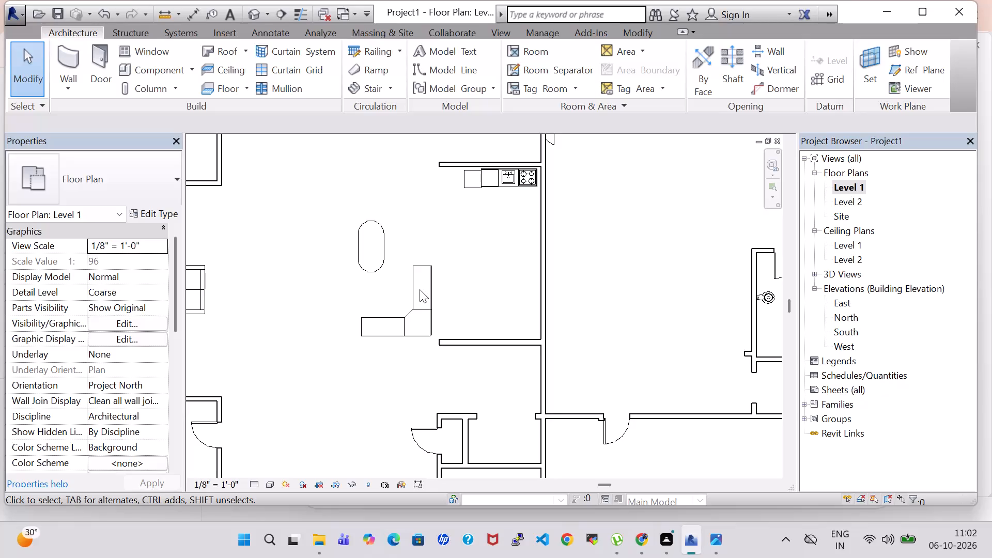
key(Right)
key(Right)
click(422, 300)
click(422, 311)
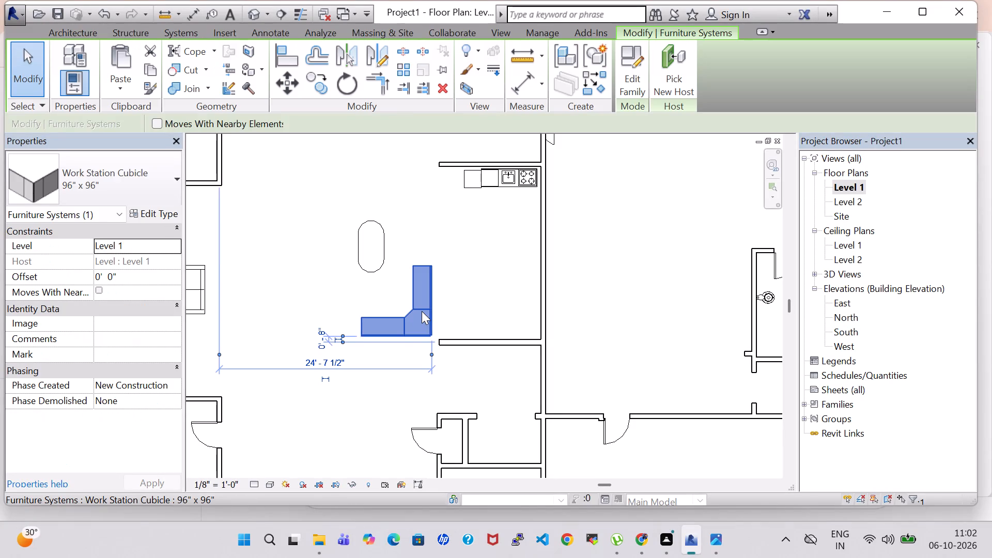
key(Right)
key(Right)
key(Right)
key(Right)
key(Right)
key(Right)
key(Right)
key(Right)
key(Right)
key(Right)
key(Right)
key(Right)
key(Right)
key(Right)
key(Right)
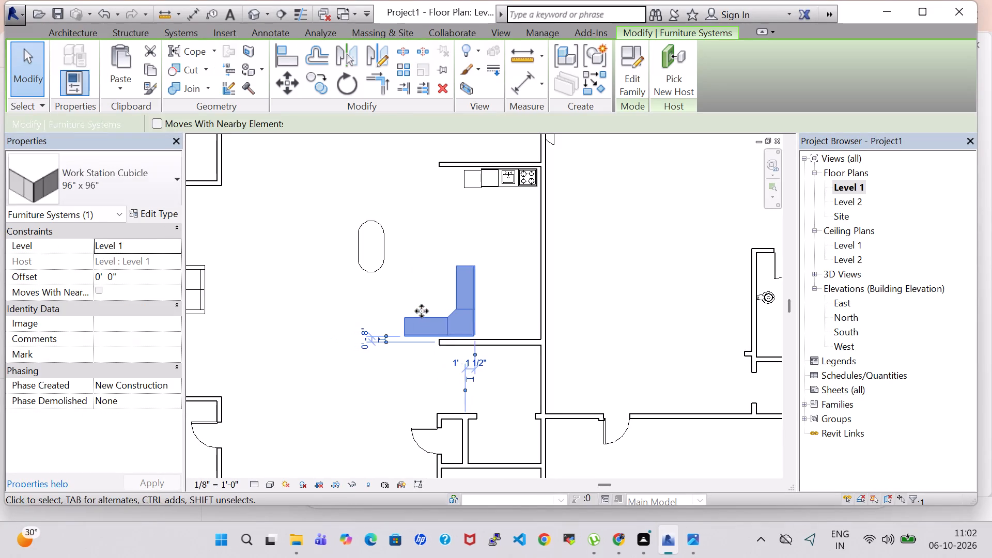
key(Right)
key(Right)
key(Right)
key(Right)
key(Right)
key(Right)
key(Right)
key(Right)
key(Right)
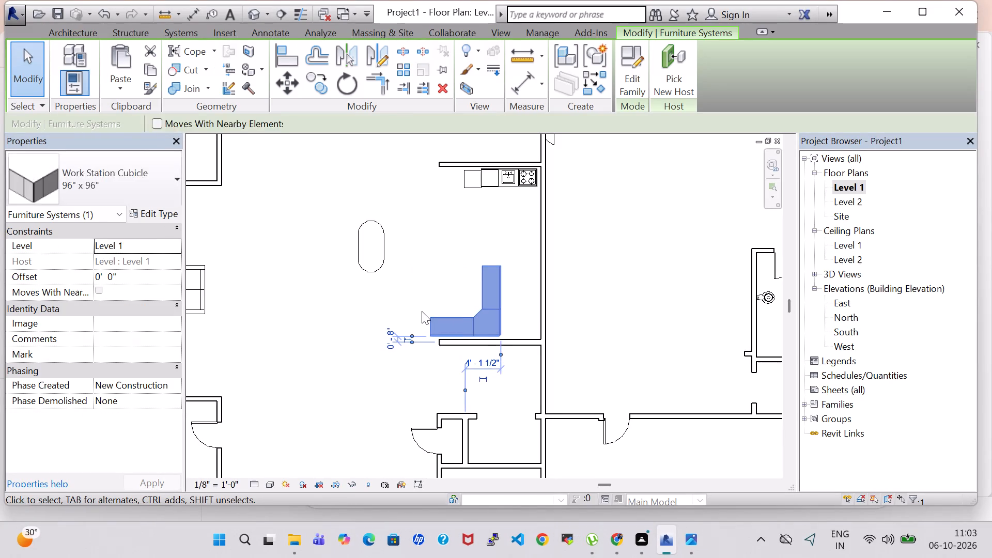
key(Right)
key(Right)
key(Right)
key(Right)
key(Right)
key(Right)
key(Right)
key(Right)
key(Right)
key(Right)
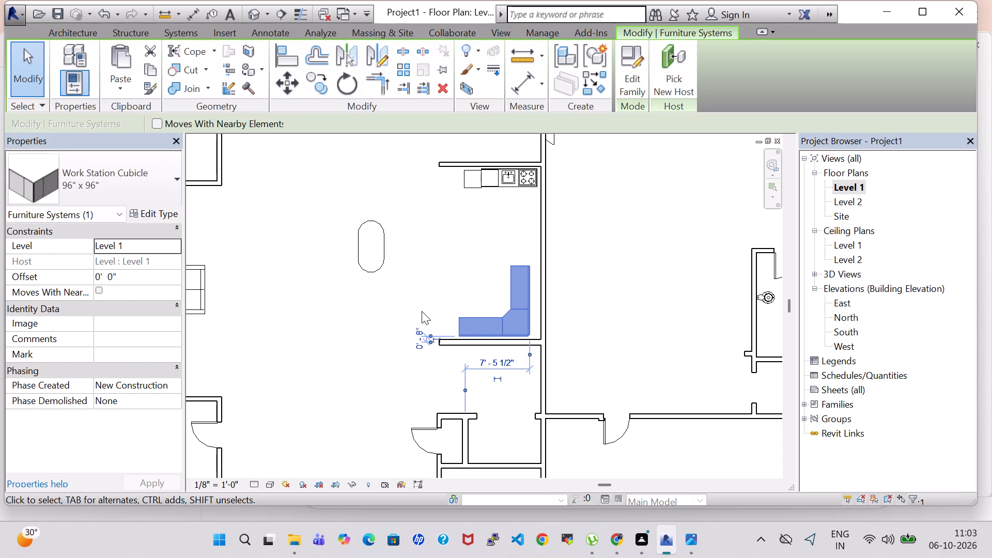
key(Right)
key(Right)
key(Right)
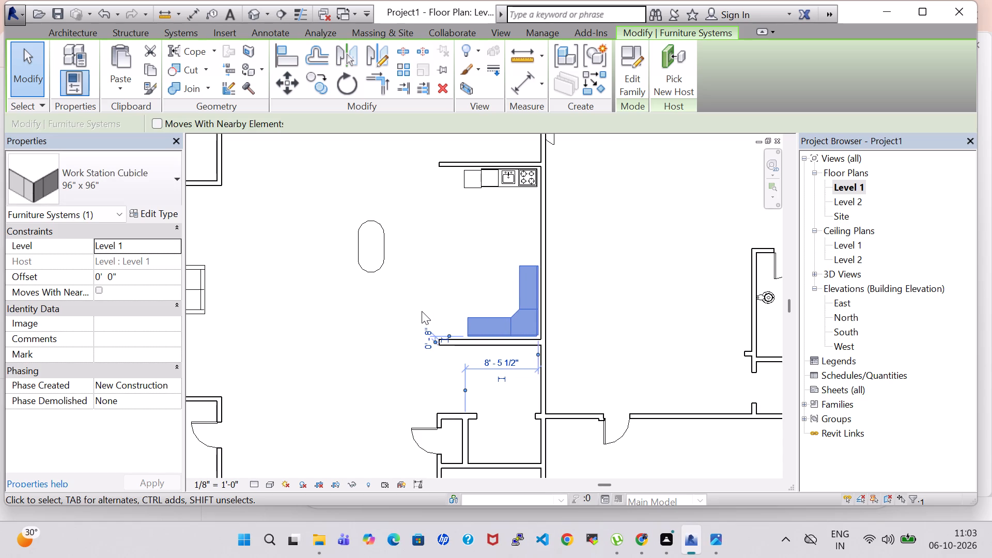
key(Down)
key(Up)
click(413, 221)
Open the 3D view and examine the furnished house from the front and from the glazed corner side.
scroll(413, 221, down, 4)
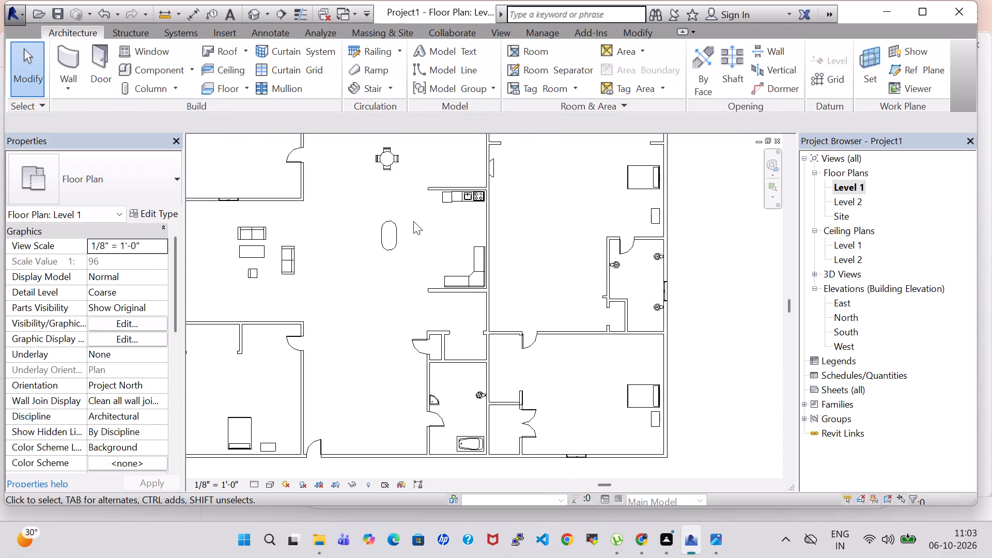
scroll(413, 221, down, 1)
click(254, 16)
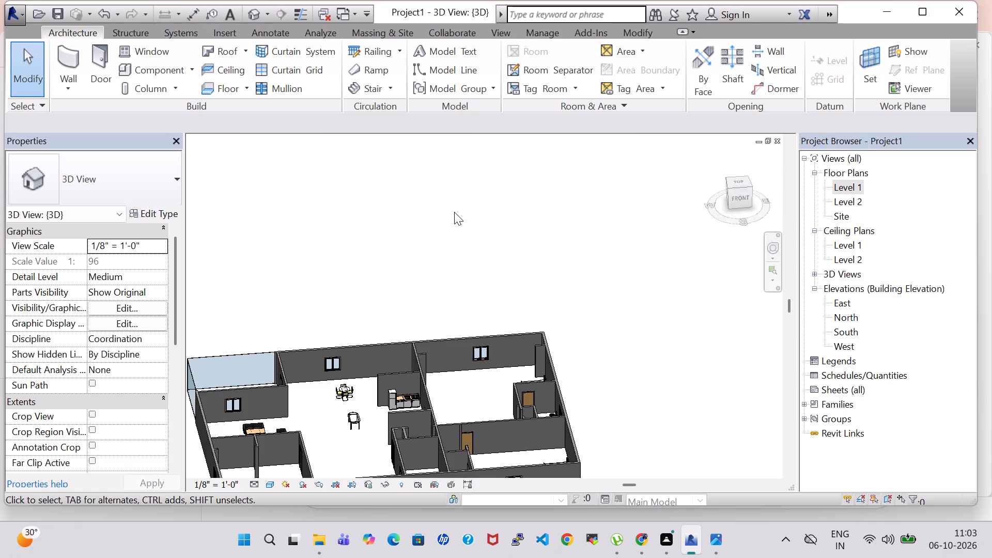
middle_drag(395, 259, 500, 176)
scroll(395, 259, up, 1)
scroll(489, 203, up, 2)
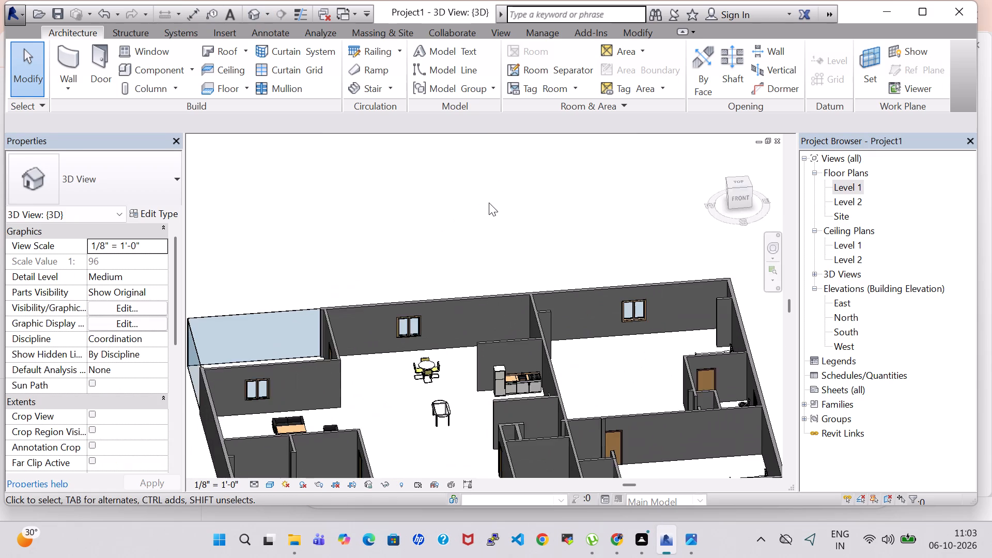
scroll(489, 203, up, 2)
scroll(489, 203, down, 5)
middle_drag(737, 418, 652, 366)
scroll(737, 418, up, 1)
middle_drag(319, 416, 357, 412)
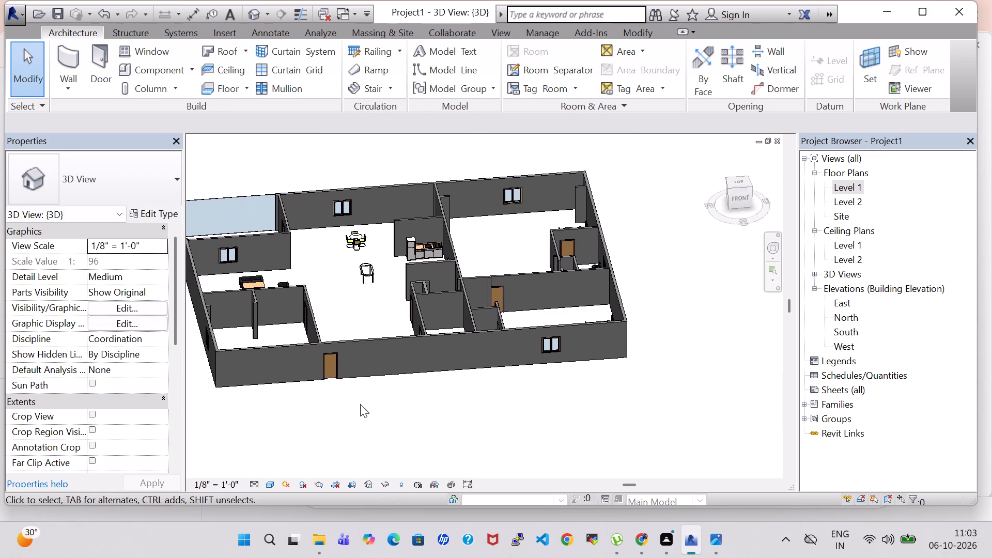
shift+middle_drag(361, 404, 497, 444)
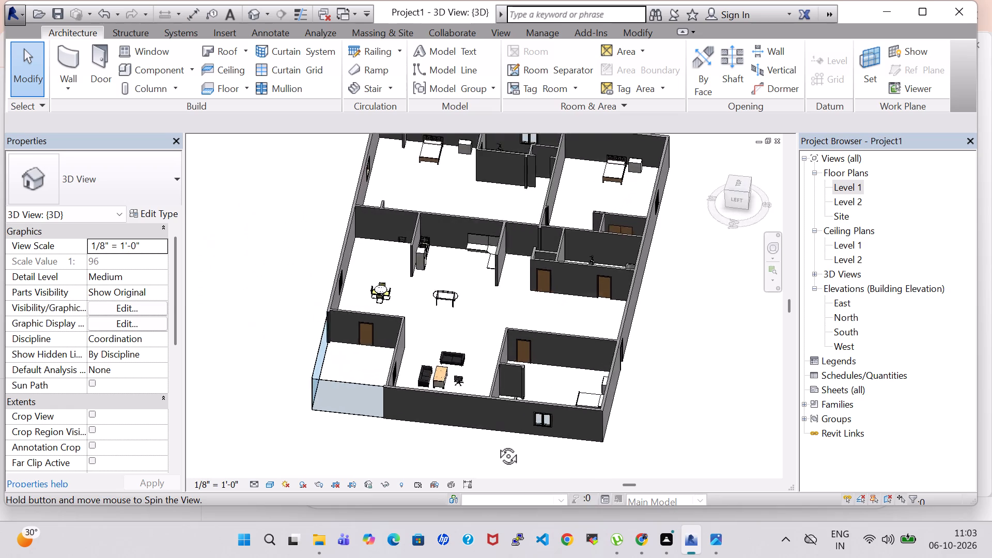
shift+middle_drag(497, 444, 576, 416)
shift+scroll(484, 431, up, 1)
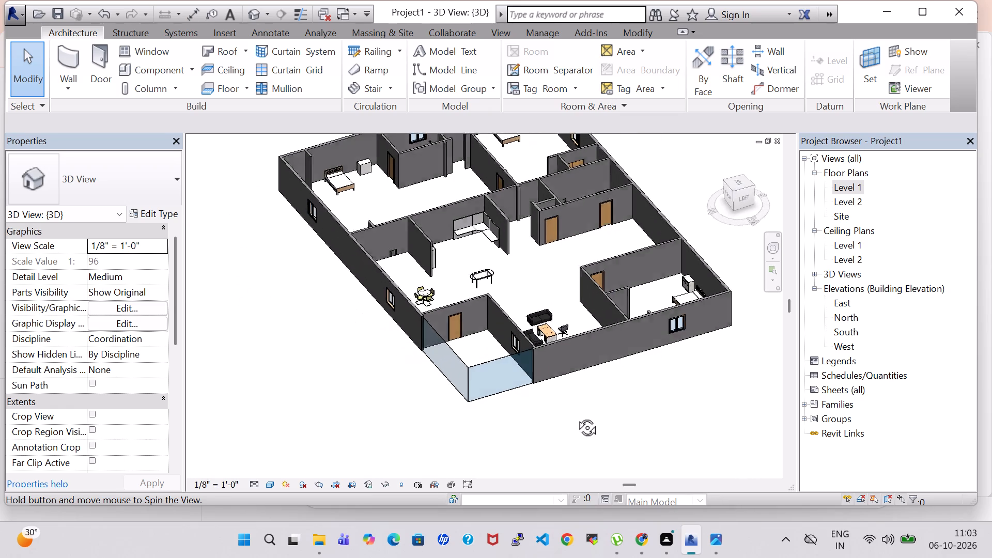
shift+middle_drag(576, 416, 578, 415)
Examine the kitchen in 3D, checking how the work station counter and the kitchenette sit against the walls.
shift+middle_click(519, 265)
shift+scroll(519, 265, up, 2)
scroll(480, 237, up, 2)
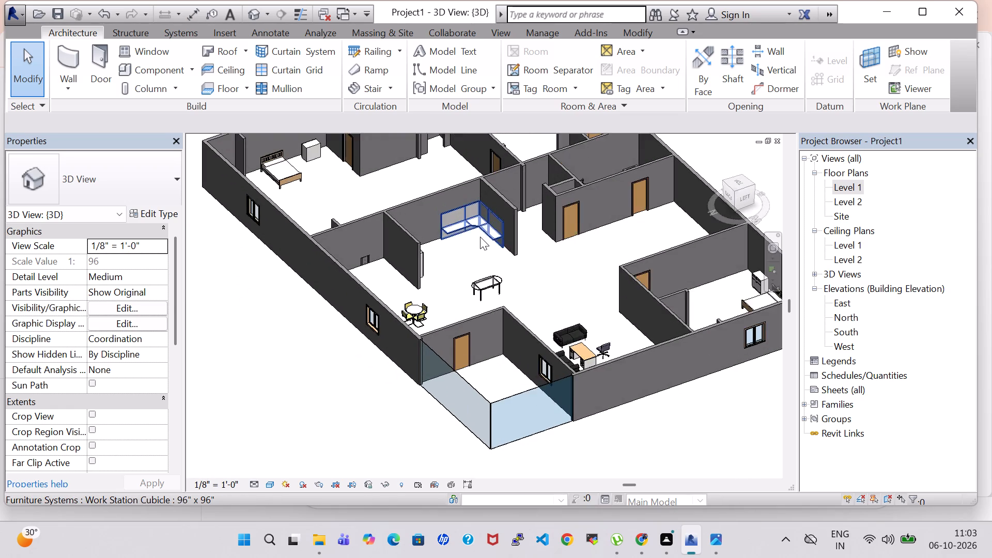
scroll(480, 237, up, 10)
scroll(474, 248, down, 2)
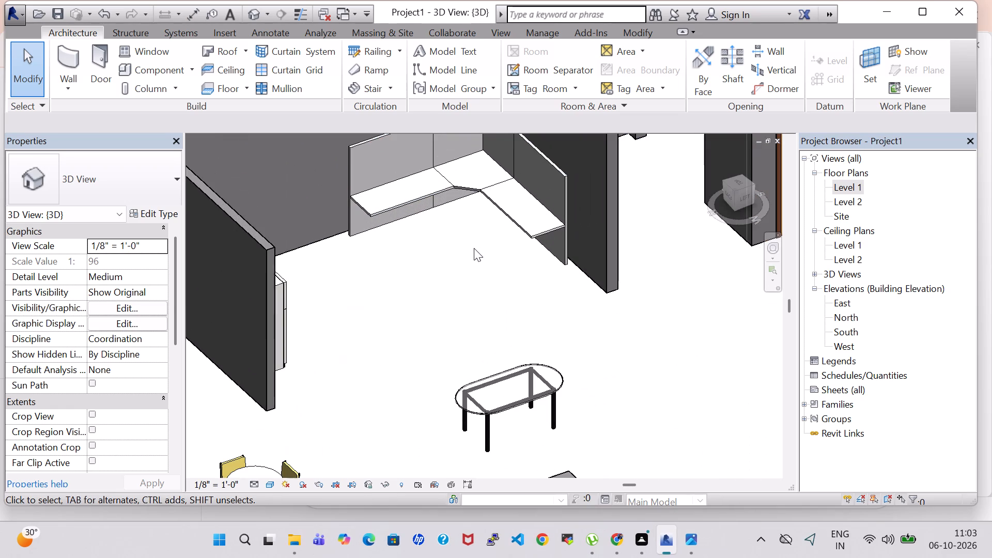
scroll(474, 248, down, 5)
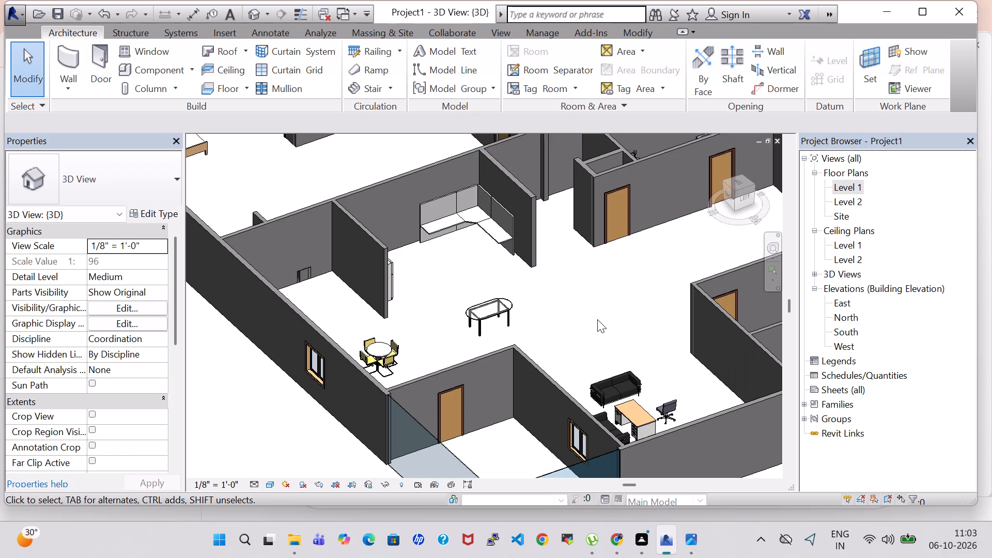
shift+scroll(572, 306, up, 1)
shift+middle_drag(572, 306, 554, 322)
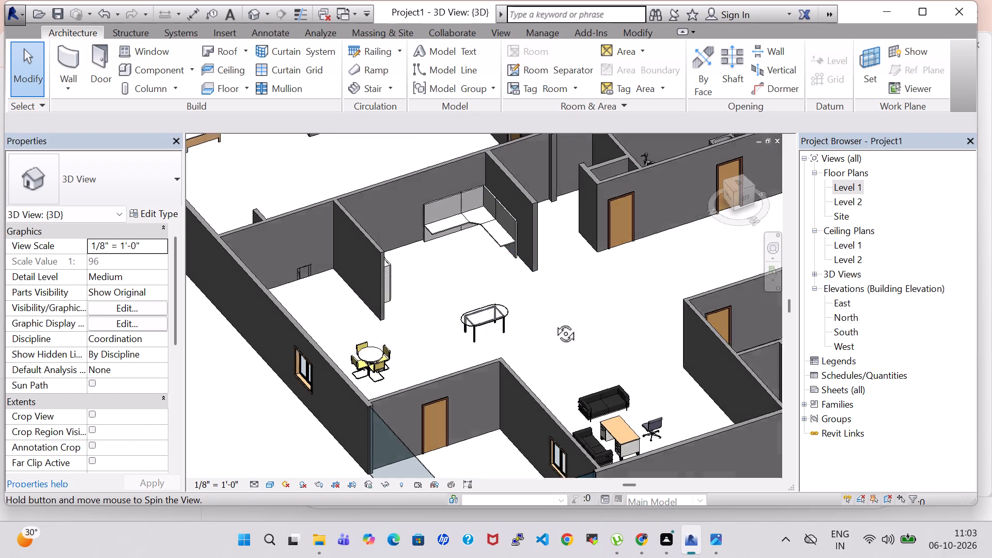
shift+middle_drag(554, 322, 379, 303)
shift+middle_drag(378, 264, 378, 237)
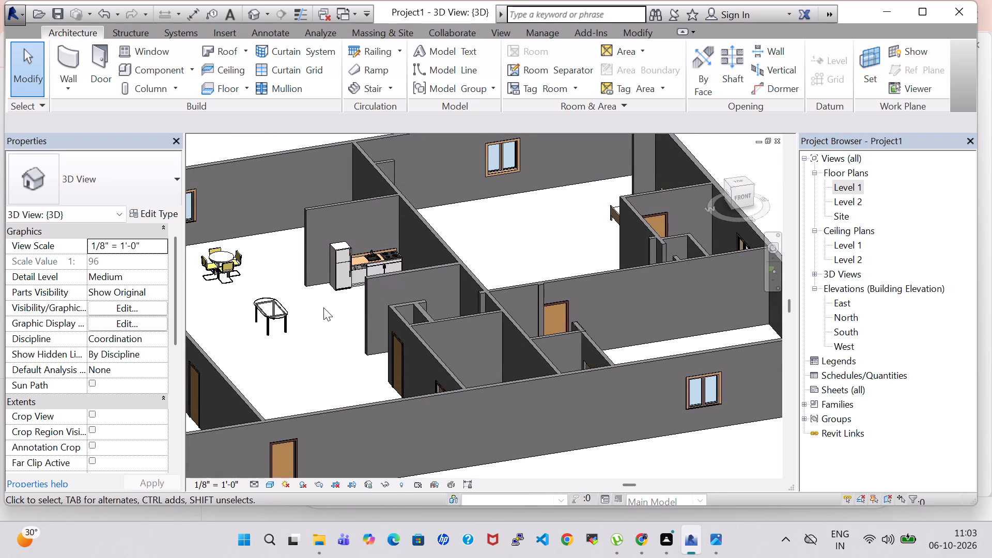
shift+middle_drag(323, 307, 410, 305)
scroll(410, 304, up, 1)
scroll(411, 303, down, 1)
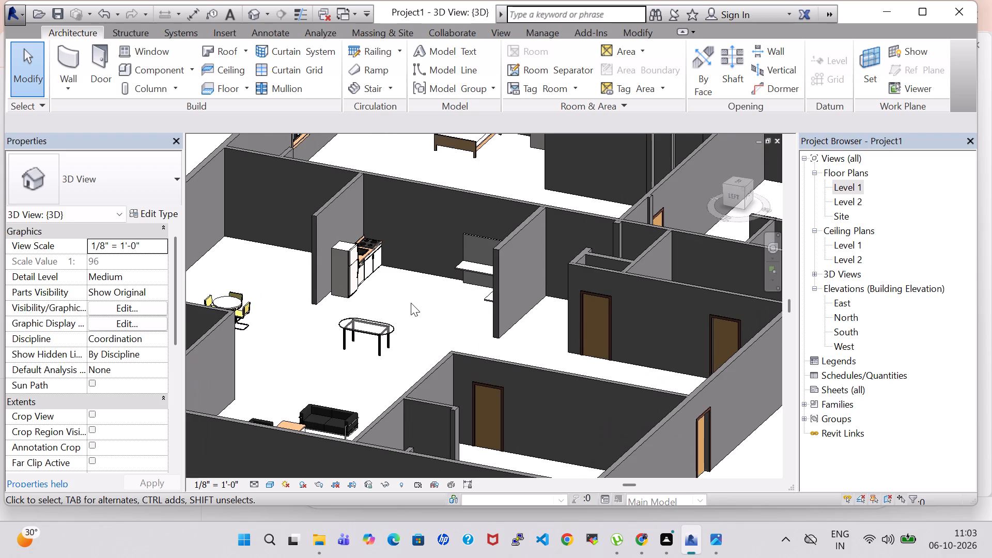
scroll(411, 303, down, 3)
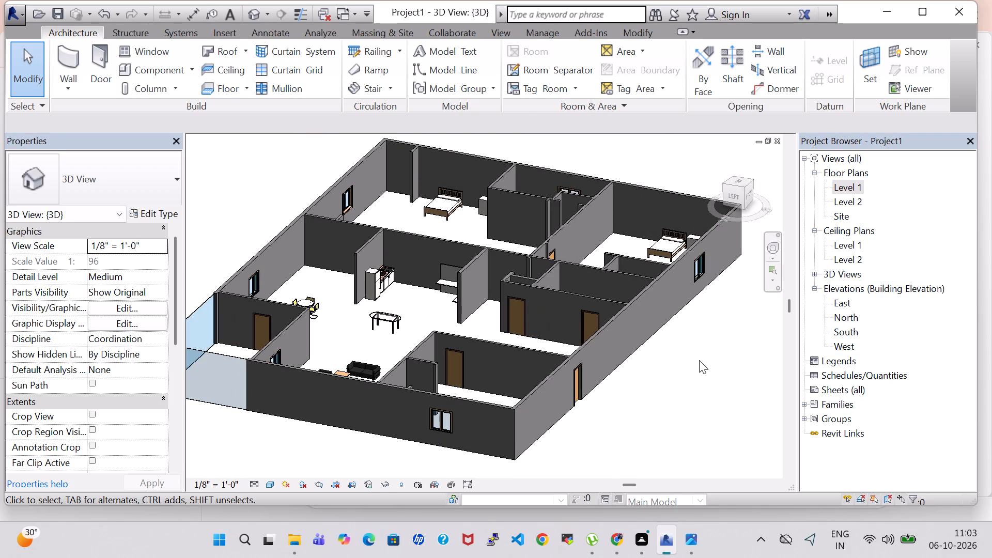
Examine the whole house layout and its furniture in 3D from the front, at an angle and from above.
shift+middle_drag(683, 362, 569, 335)
shift+scroll(683, 362, up, 1)
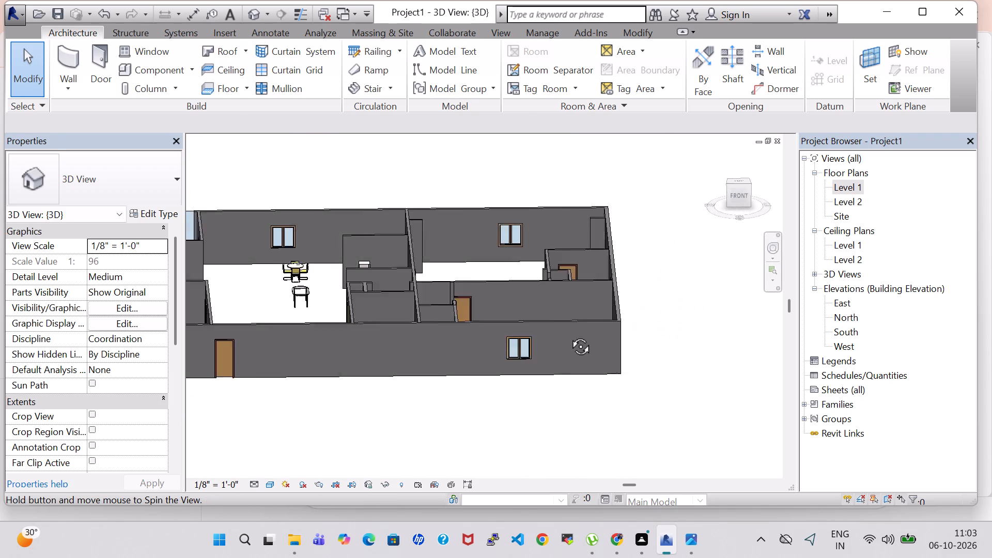
shift+middle_drag(569, 335, 570, 375)
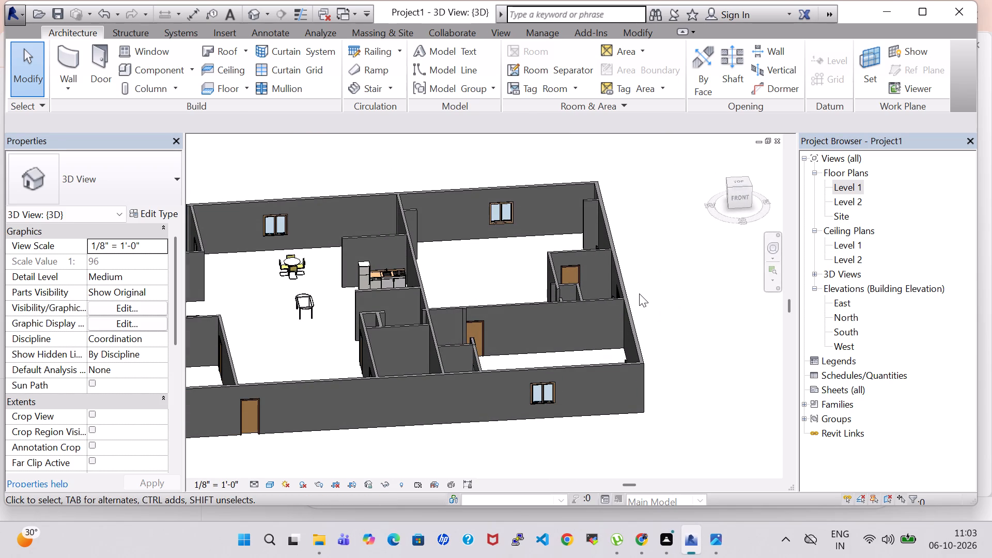
scroll(569, 343, down, 2)
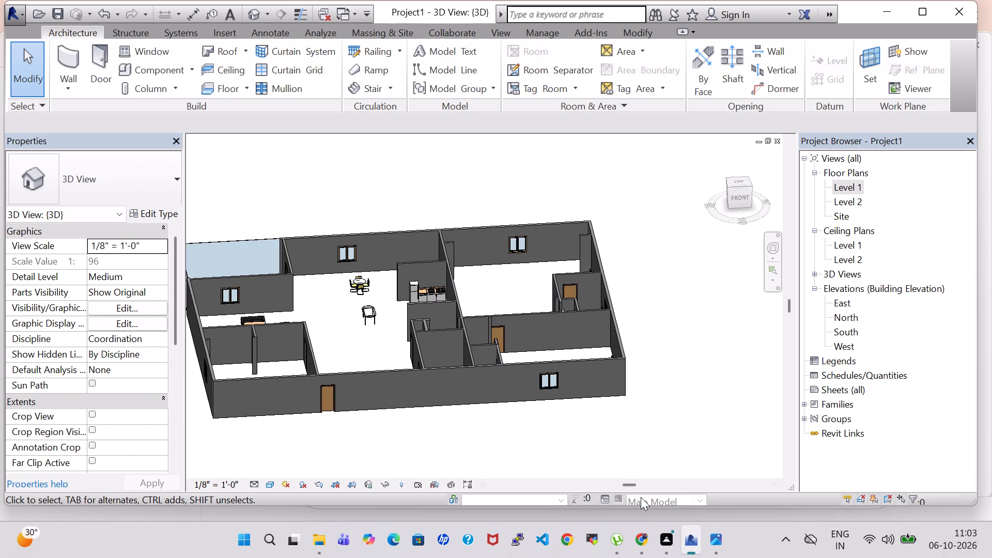
shift+middle_drag(270, 445, 312, 440)
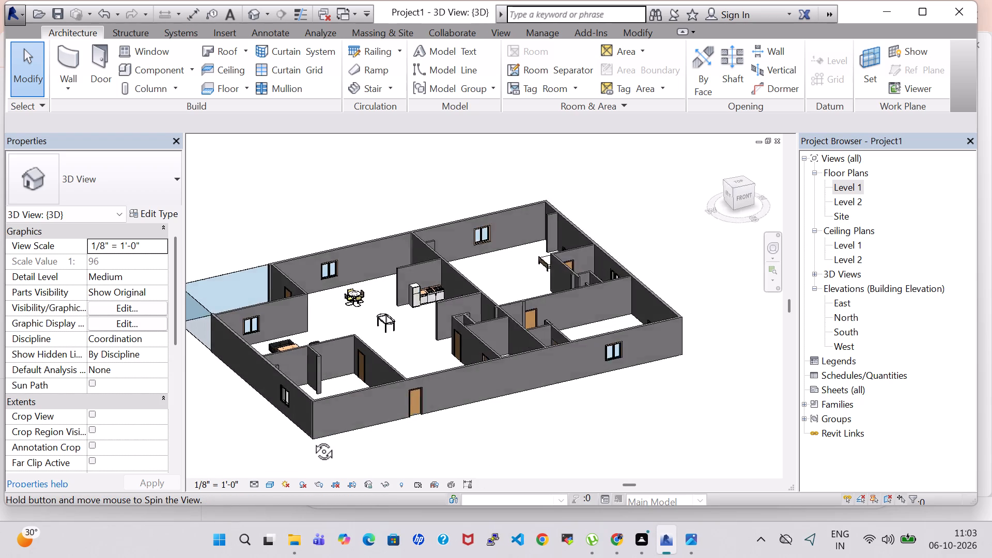
shift+middle_drag(312, 440, 318, 484)
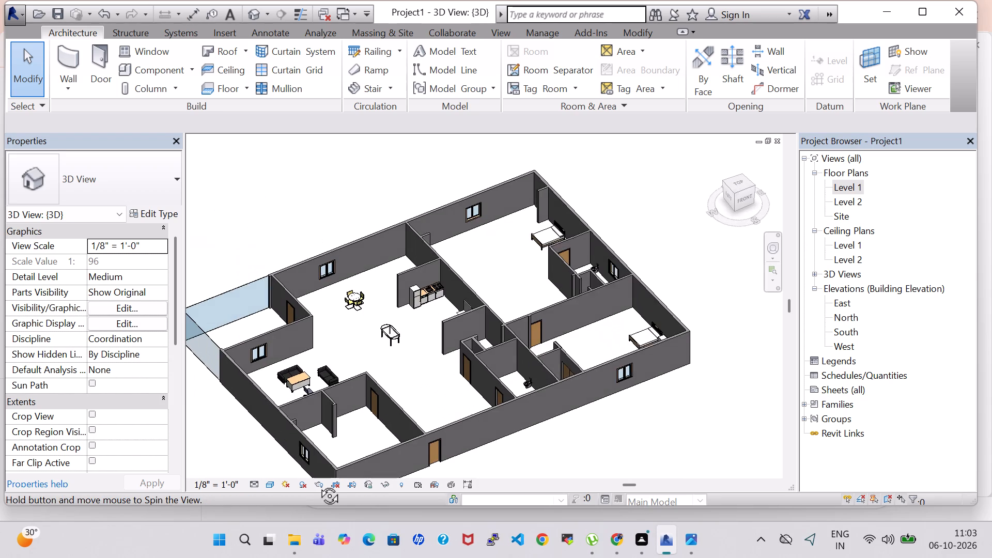
shift+middle_drag(318, 484, 317, 487)
shift+middle_drag(387, 176, 396, 231)
shift+scroll(387, 176, up, 1)
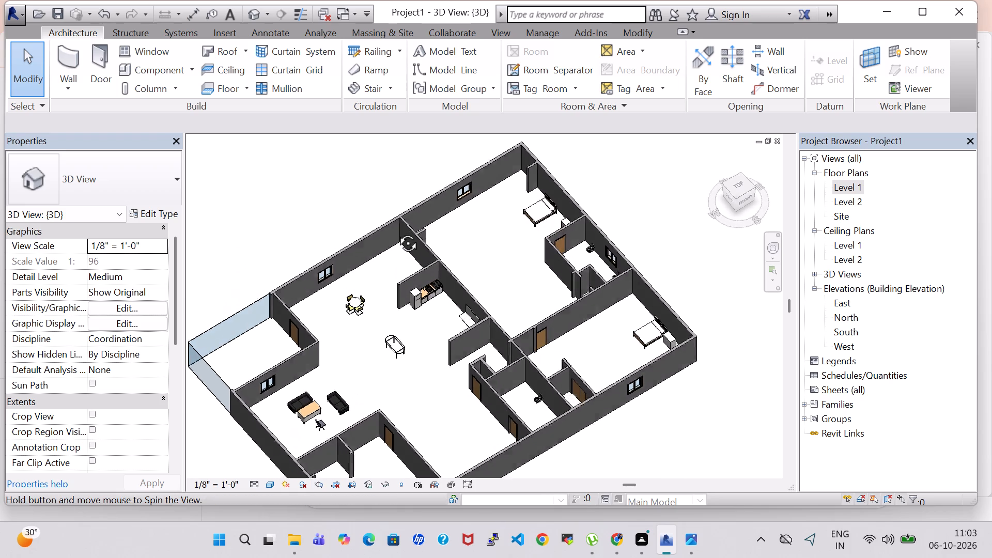
shift+middle_drag(396, 231, 329, 238)
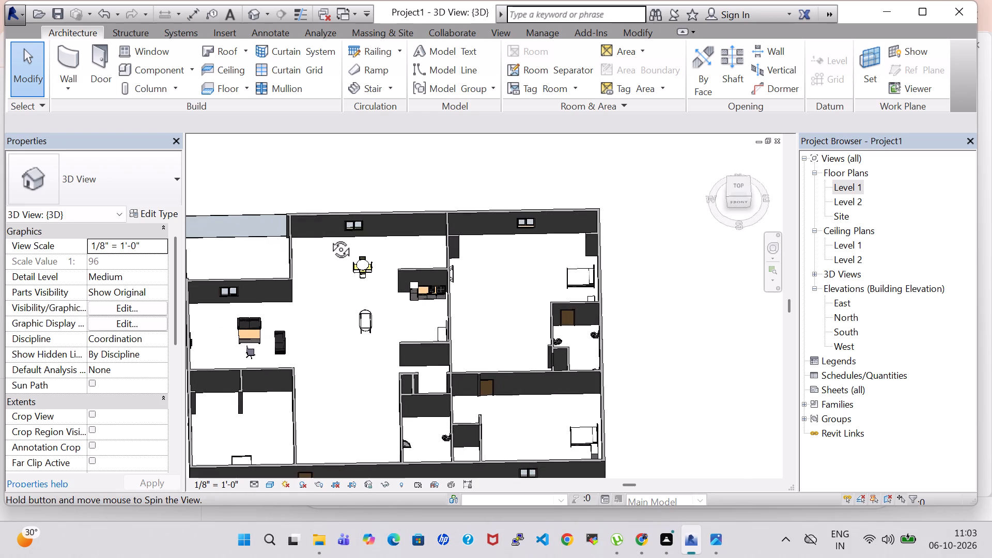
shift+middle_drag(329, 238, 329, 239)
drag(626, 483, 616, 483)
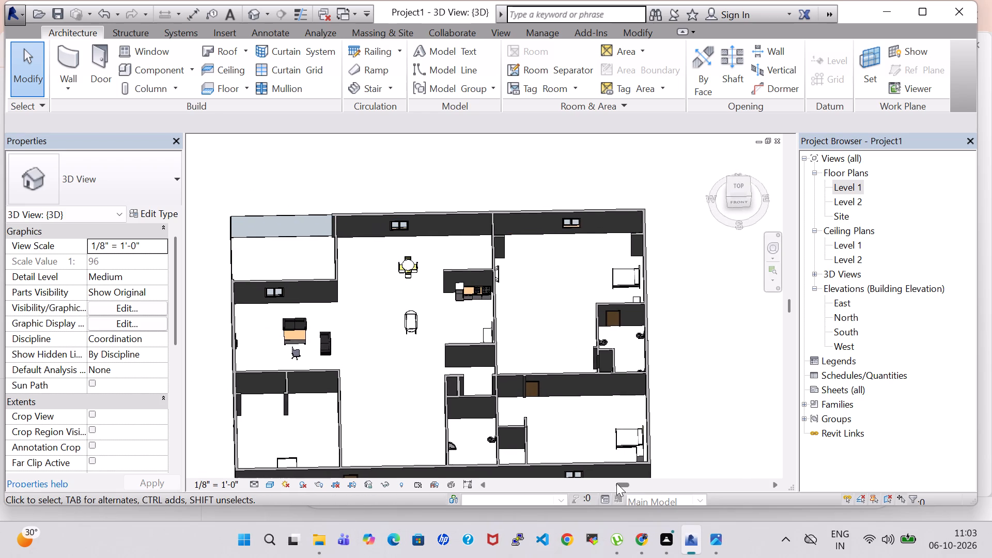
drag(616, 483, 608, 484)
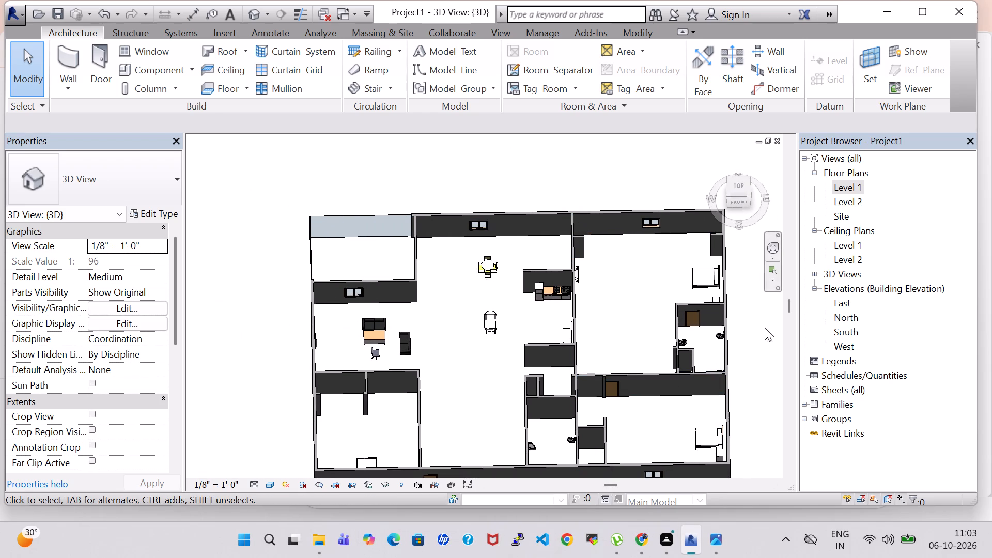
click(792, 307)
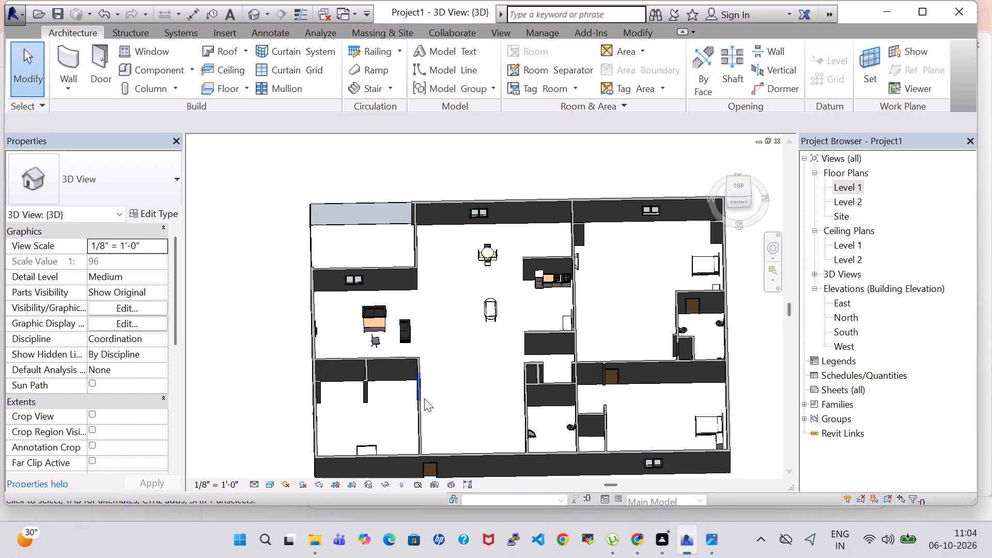
Examine the front entrance wall, the corner bedroom and the open living area up close in 3D.
scroll(414, 408, up, 4)
middle_drag(455, 413, 468, 327)
scroll(455, 413, up, 1)
scroll(556, 338, up, 1)
shift+middle_drag(556, 338, 436, 289)
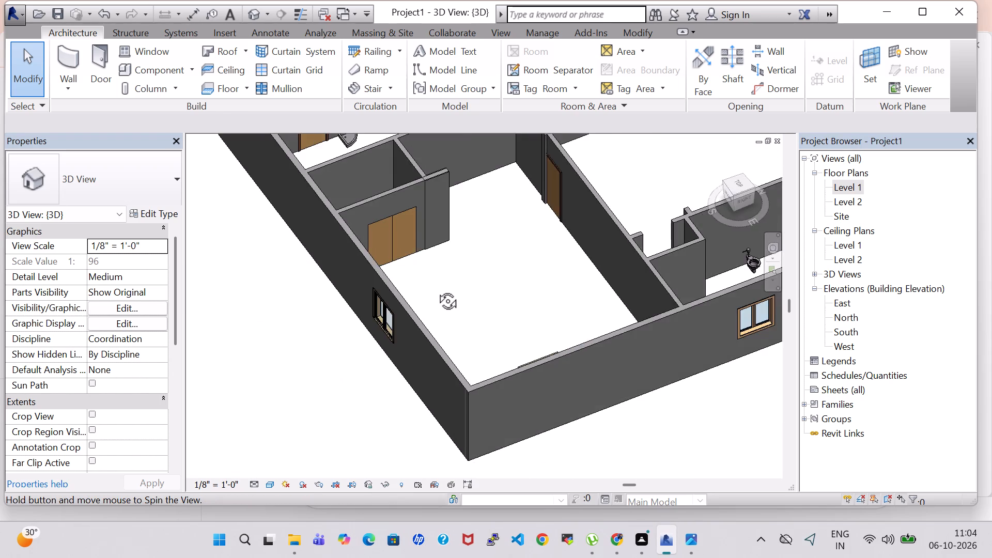
shift+middle_drag(436, 289, 556, 233)
scroll(440, 263, up, 1)
middle_drag(545, 311, 545, 343)
shift+scroll(545, 311, up, 1)
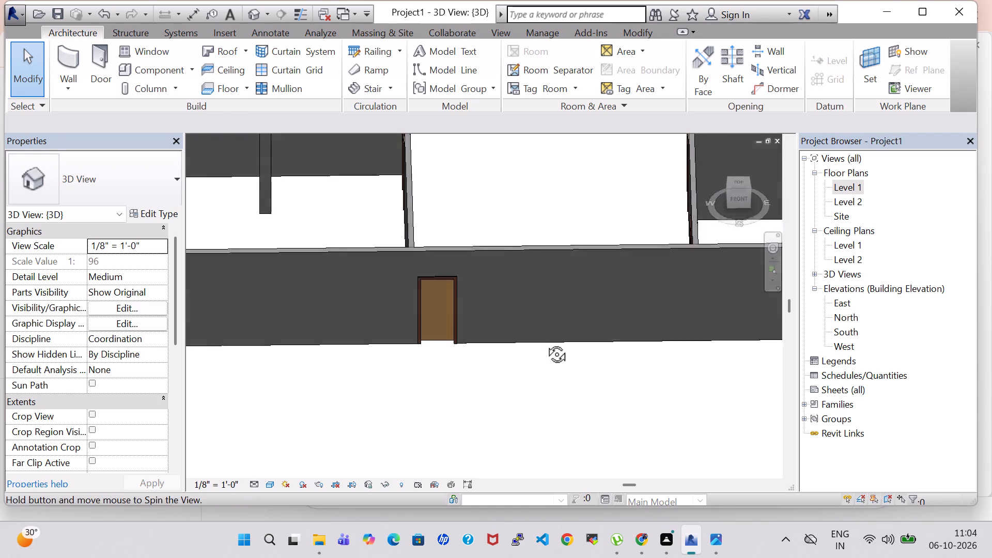
middle_drag(545, 343, 544, 380)
middle_drag(440, 299, 432, 297)
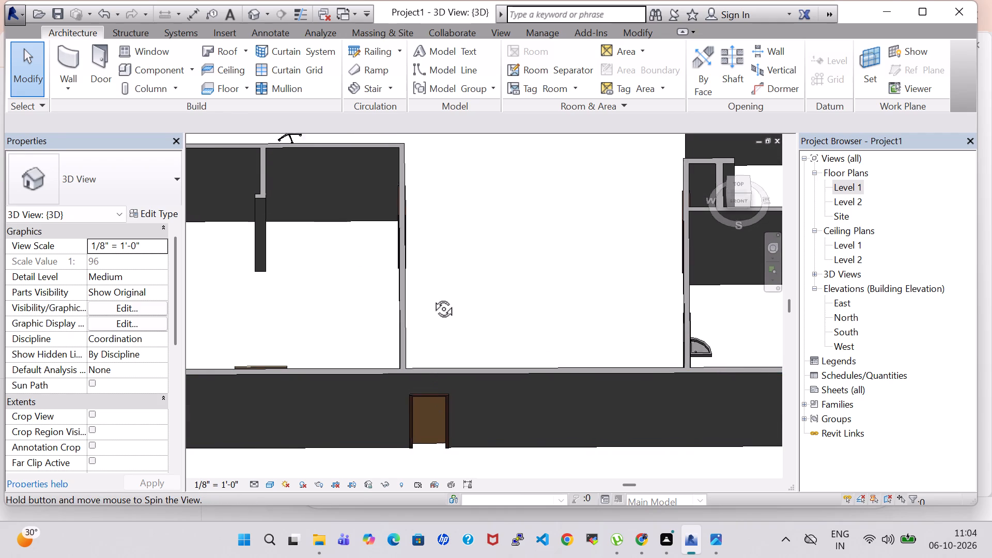
middle_drag(432, 297, 468, 432)
shift+scroll(384, 419, up, 1)
scroll(587, 236, down, 4)
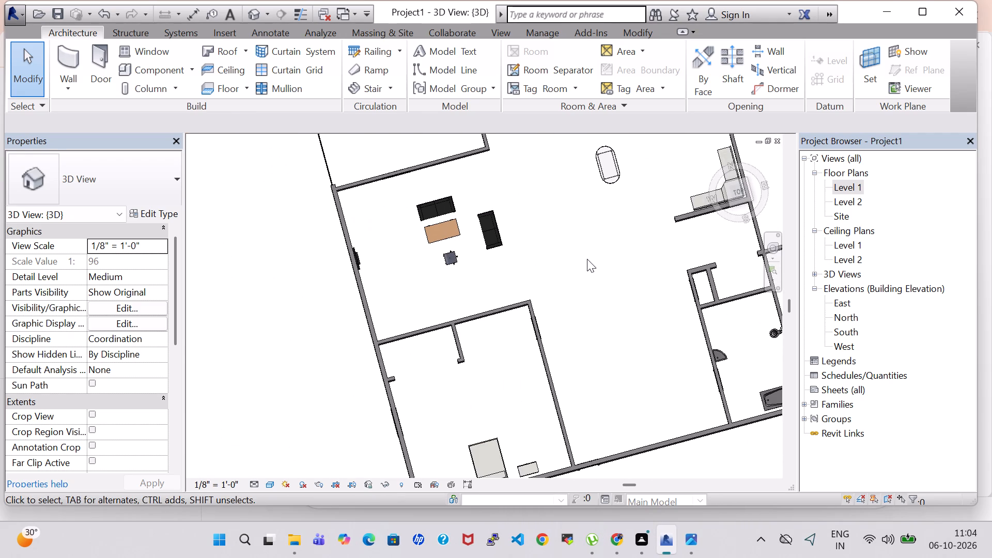
Examine the bedroom side and the overall furnished layout in 3D from above and from the outer corner.
shift+middle_drag(587, 259, 469, 320)
scroll(482, 282, down, 6)
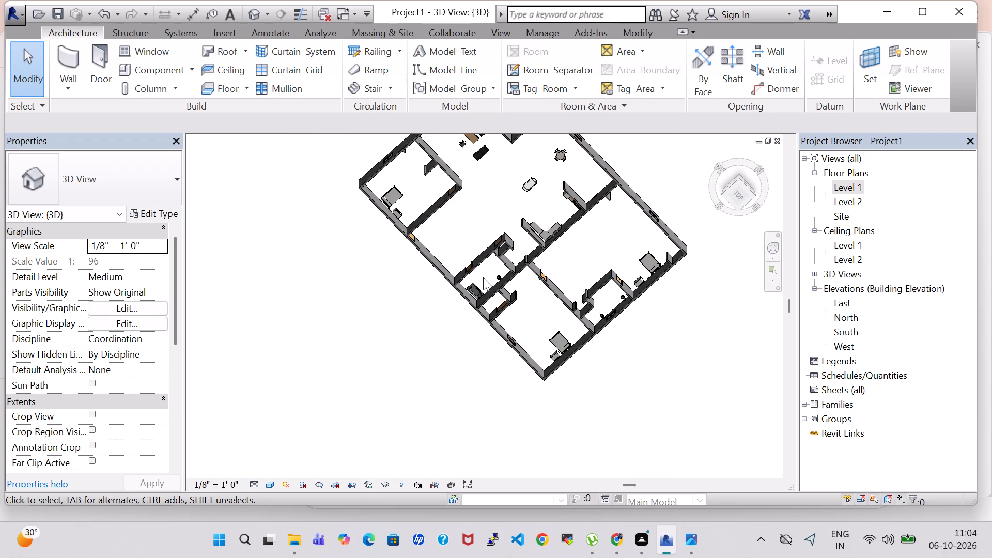
middle_drag(463, 210, 407, 173)
scroll(608, 375, up, 1)
shift+middle_drag(608, 375, 625, 193)
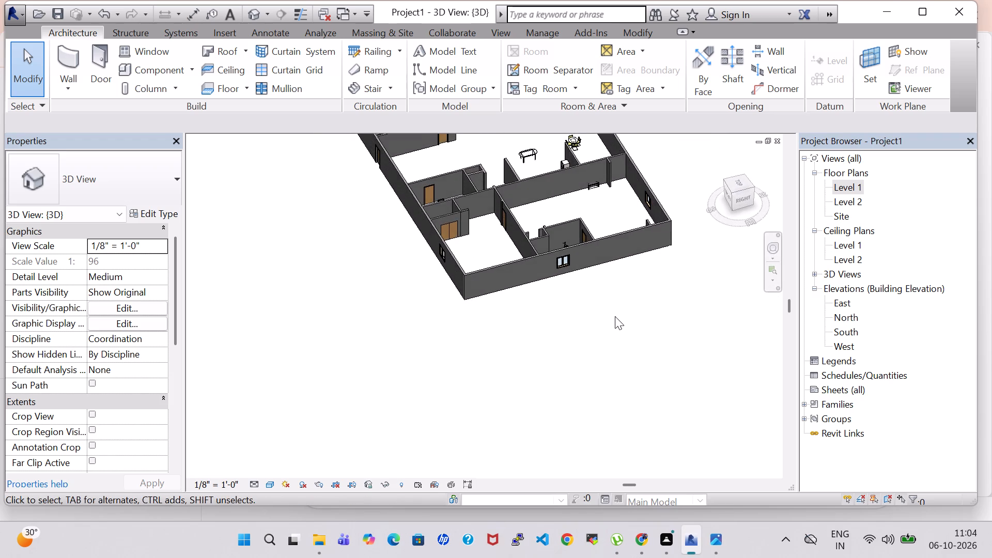
scroll(615, 316, up, 1)
middle_drag(615, 316, 634, 271)
shift+scroll(639, 419, up, 1)
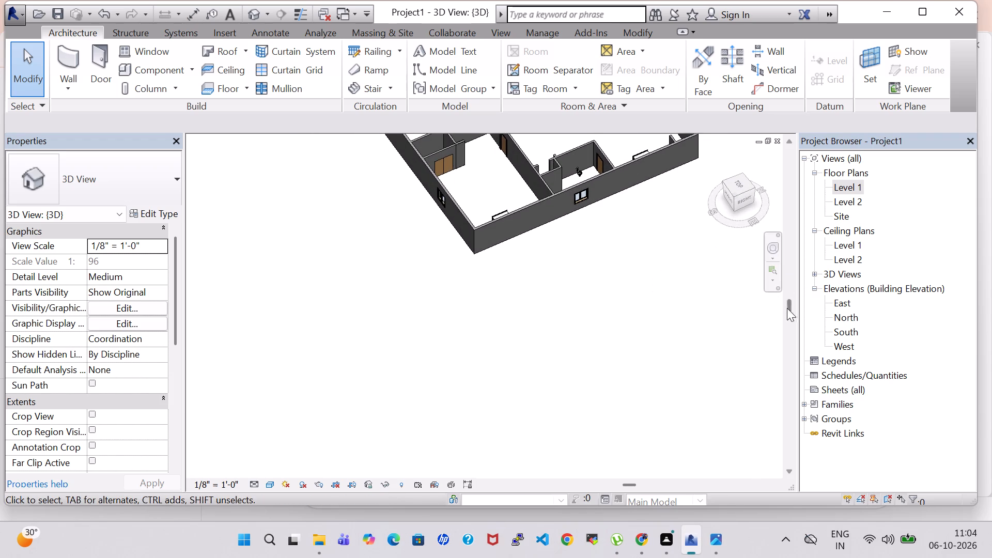
drag(789, 306, 790, 281)
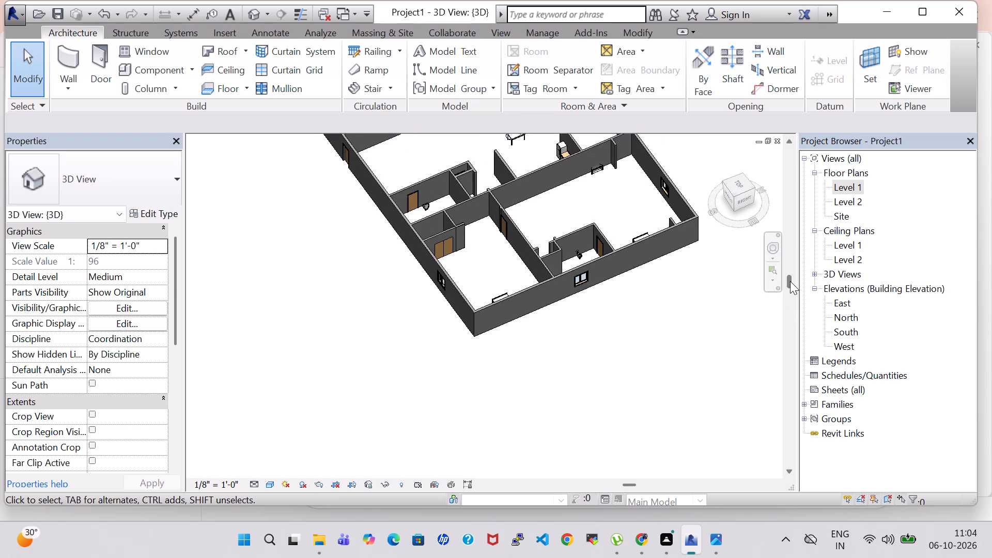
drag(790, 281, 793, 241)
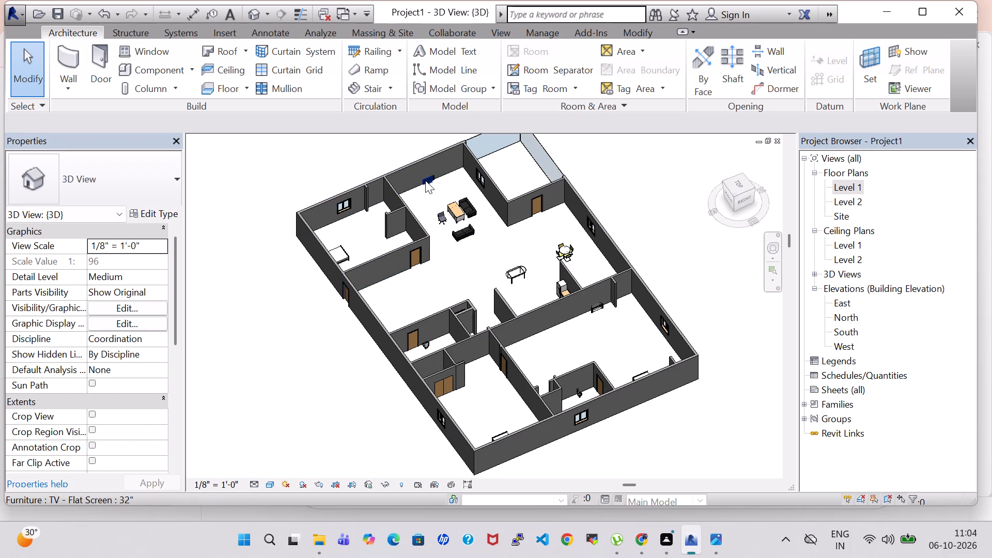
Rotate the Chair-Task in the living area by quarter turns so that it faces the desk.
click(440, 221)
scroll(440, 221, up, 8)
key(space)
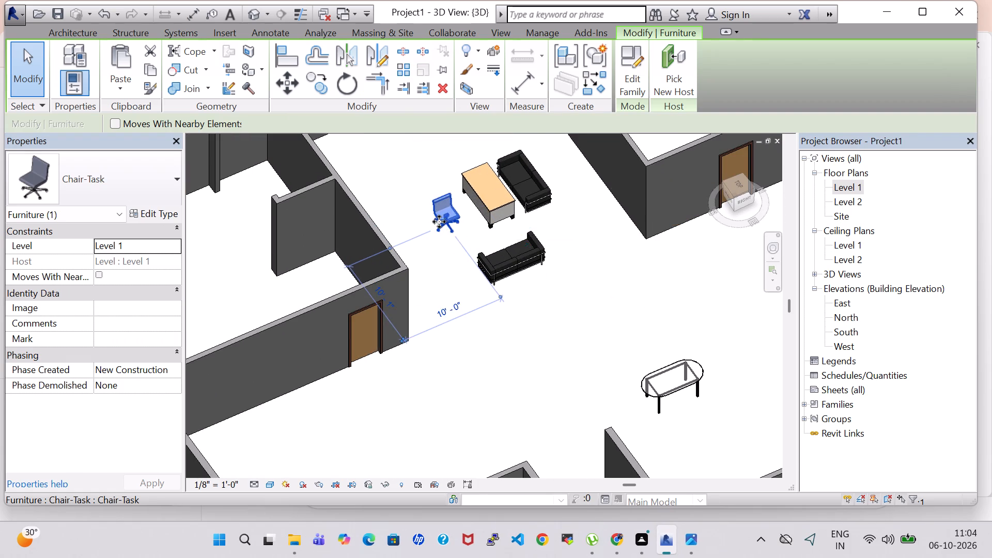
key(space)
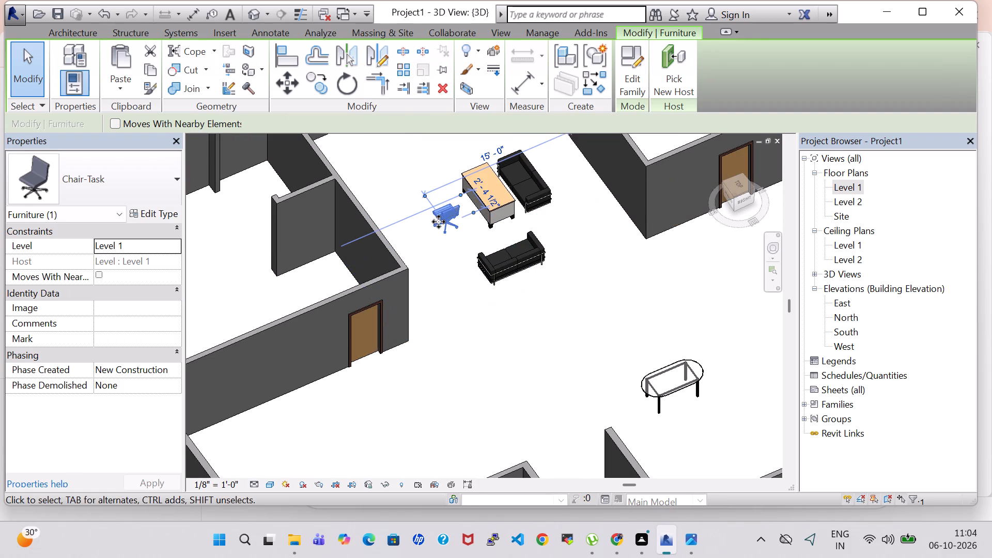
key(Escape)
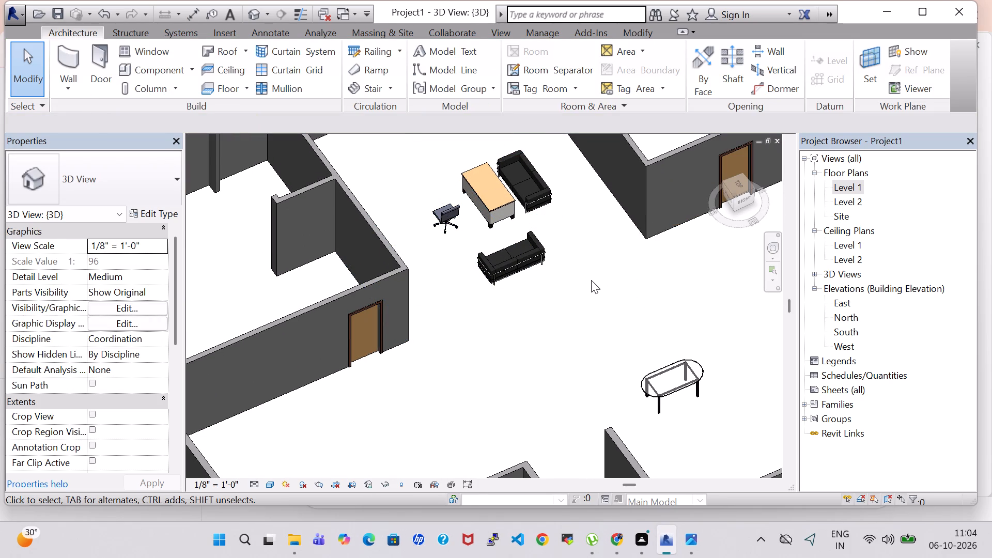
click(454, 210)
key(space)
key(space)
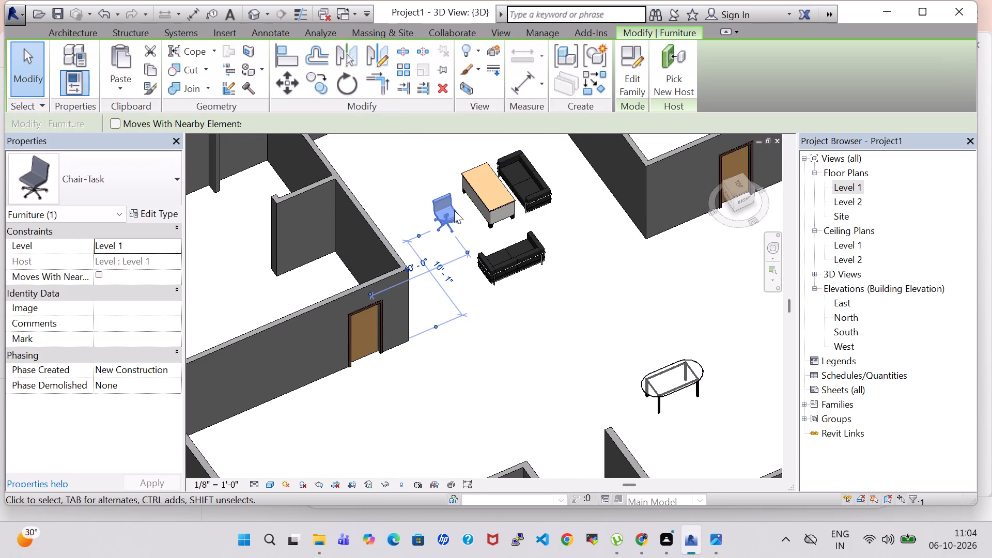
key(space)
scroll(561, 330, up, 1)
scroll(561, 330, down, 3)
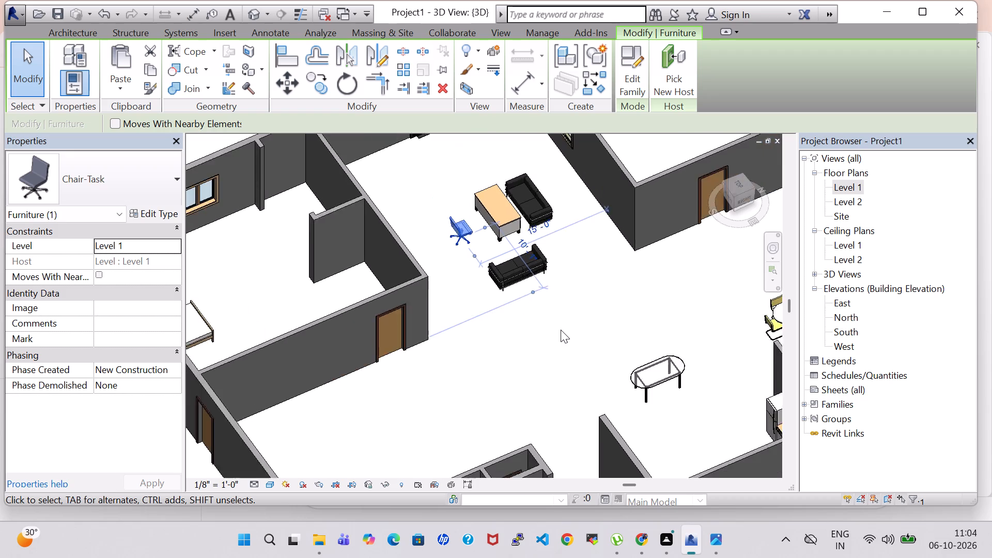
scroll(561, 330, down, 2)
scroll(636, 246, down, 2)
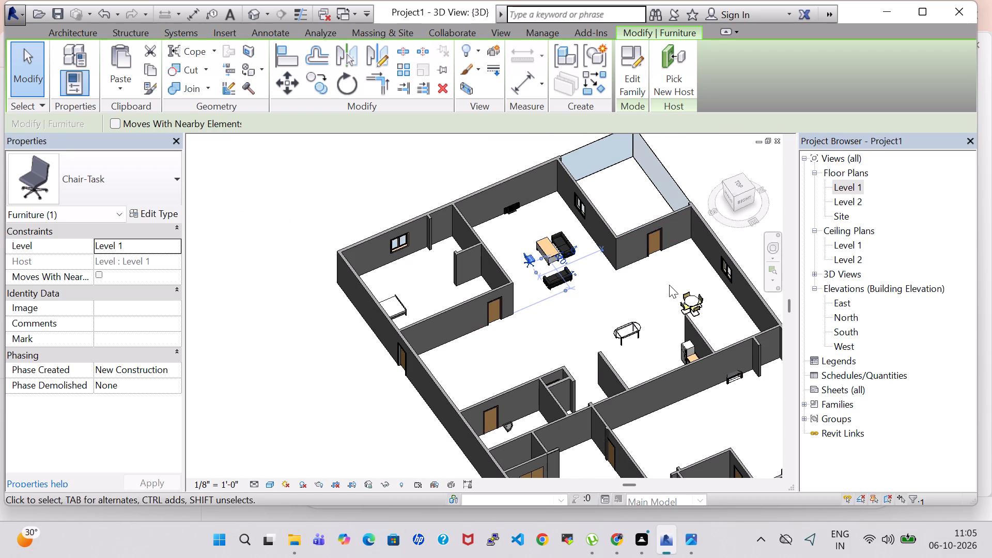
Nudge the 36" Diameter round dining table with chairs slightly away from the windowed outer wall.
click(692, 302)
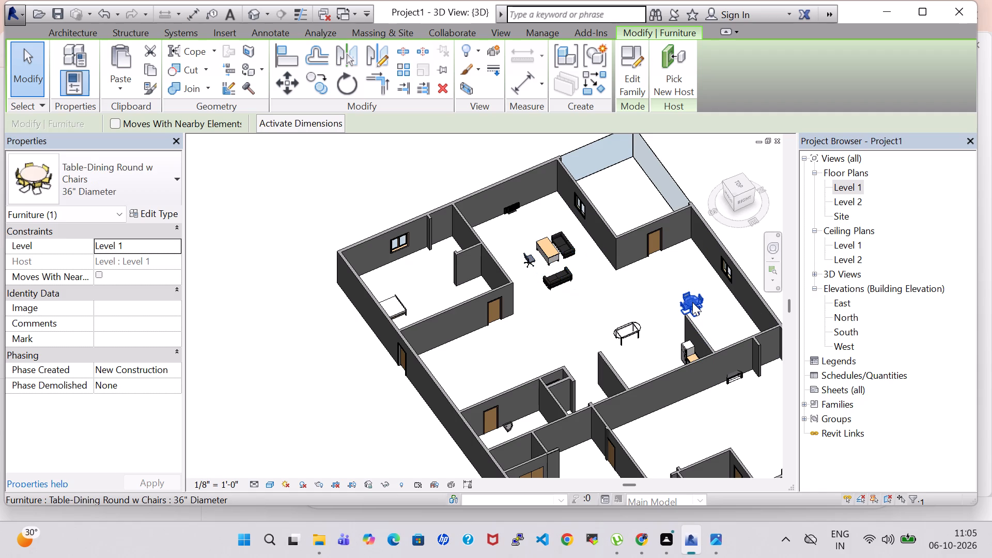
key(Left)
key(Left)
key(Left)
key(Left)
key(Left)
key(Up)
key(Up)
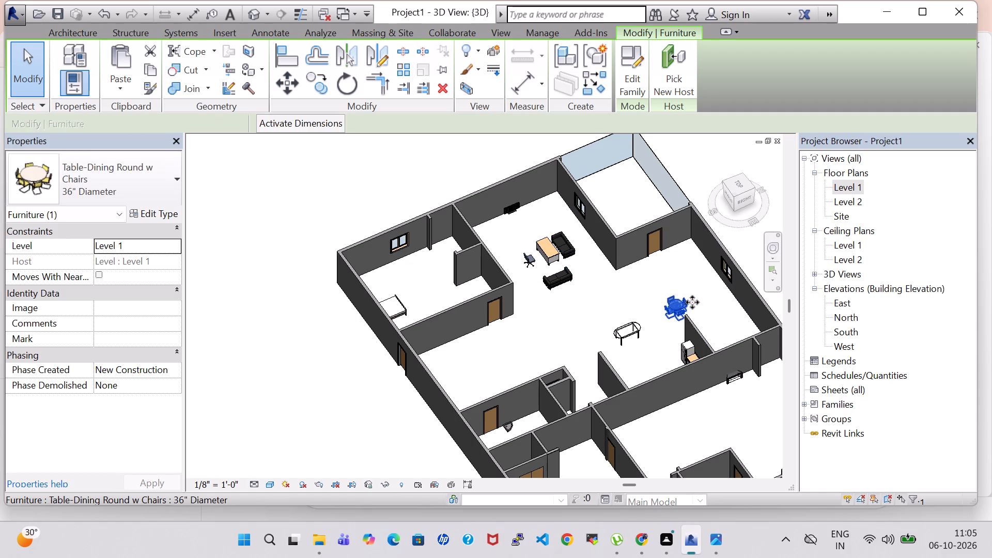
key(Up)
key(Right)
key(Right)
click(601, 277)
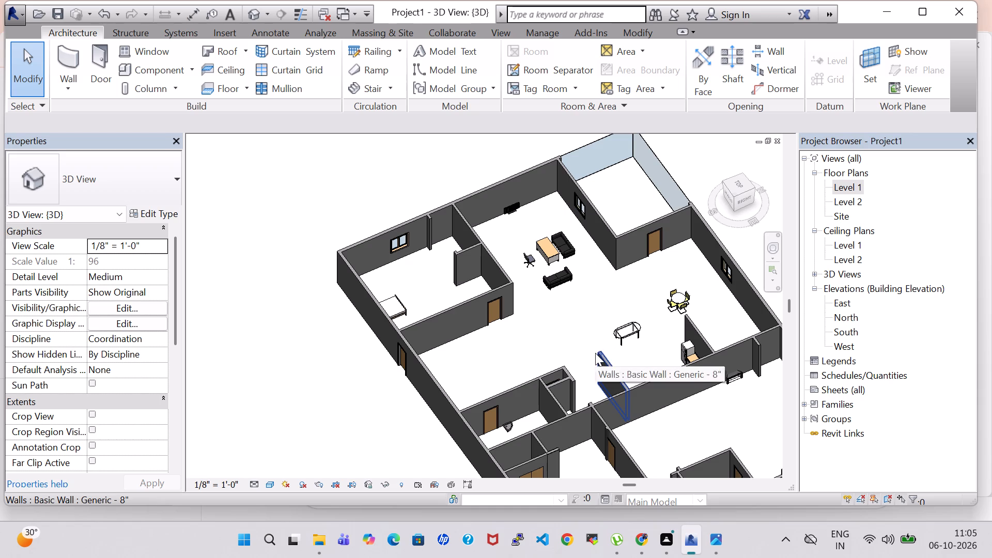
Examine the dining area and kitchen in 3D, checking the kitchenette, the work station counter and the tables from several sides.
shift+middle_drag(596, 348, 745, 316)
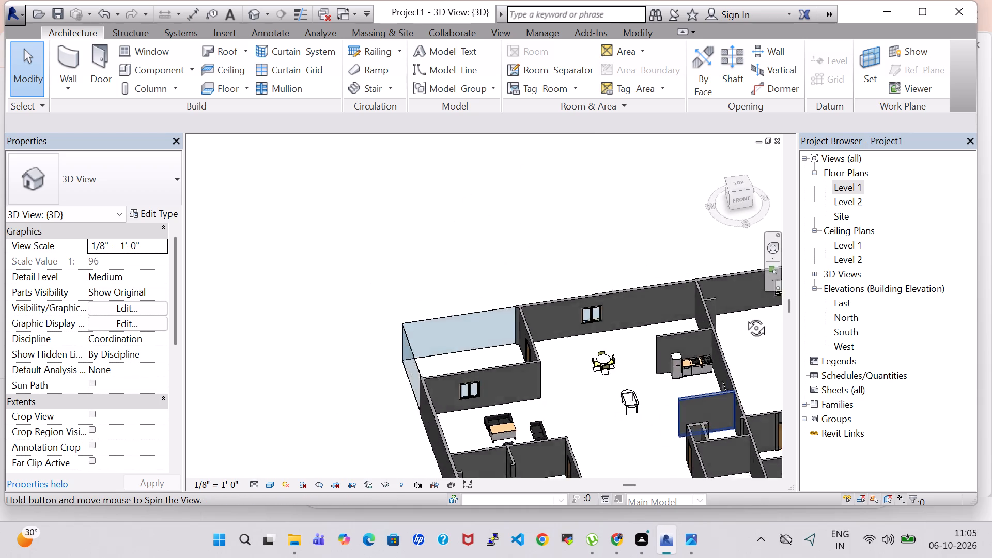
shift+middle_drag(745, 316, 755, 316)
shift+scroll(575, 408, up, 1)
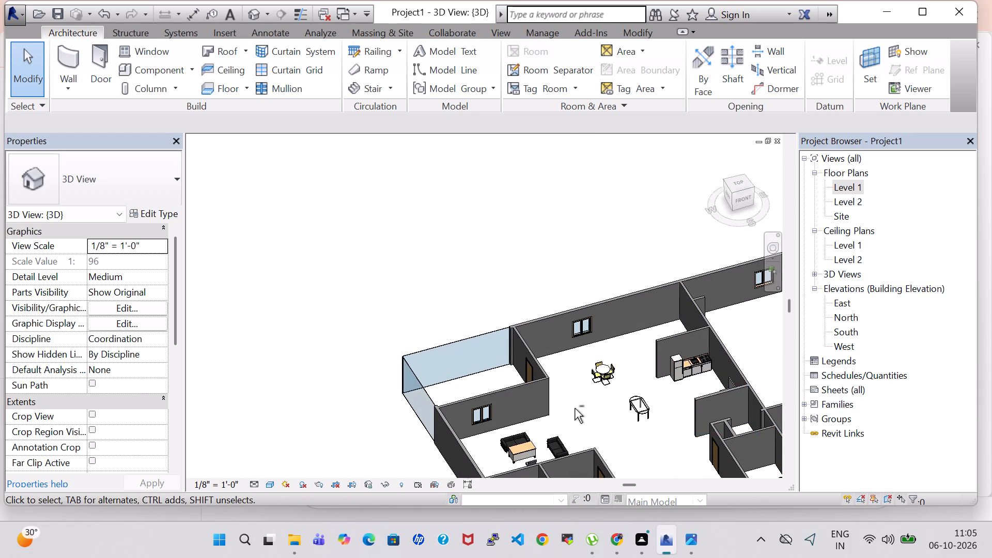
scroll(632, 395, up, 10)
middle_drag(740, 368, 604, 385)
scroll(740, 368, up, 1)
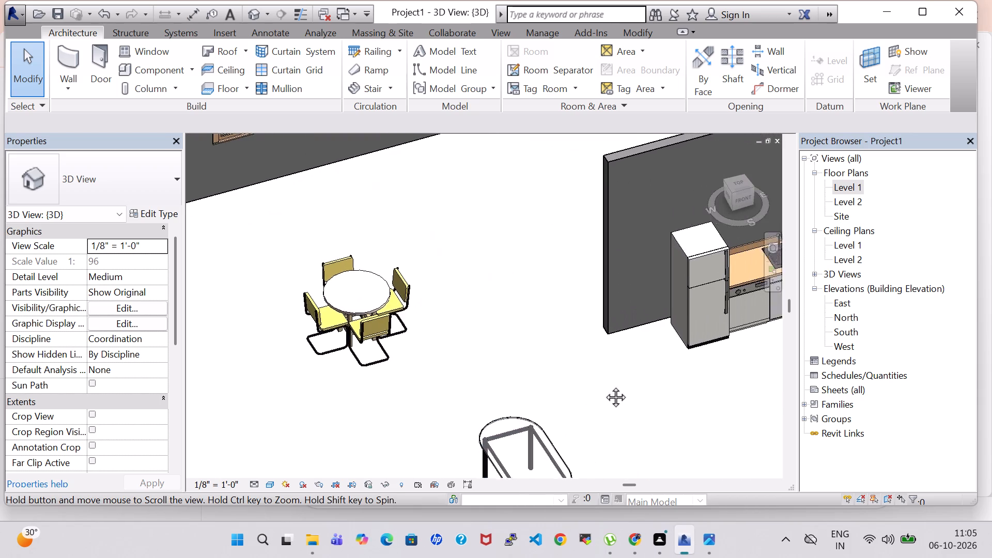
middle_drag(604, 385, 440, 412)
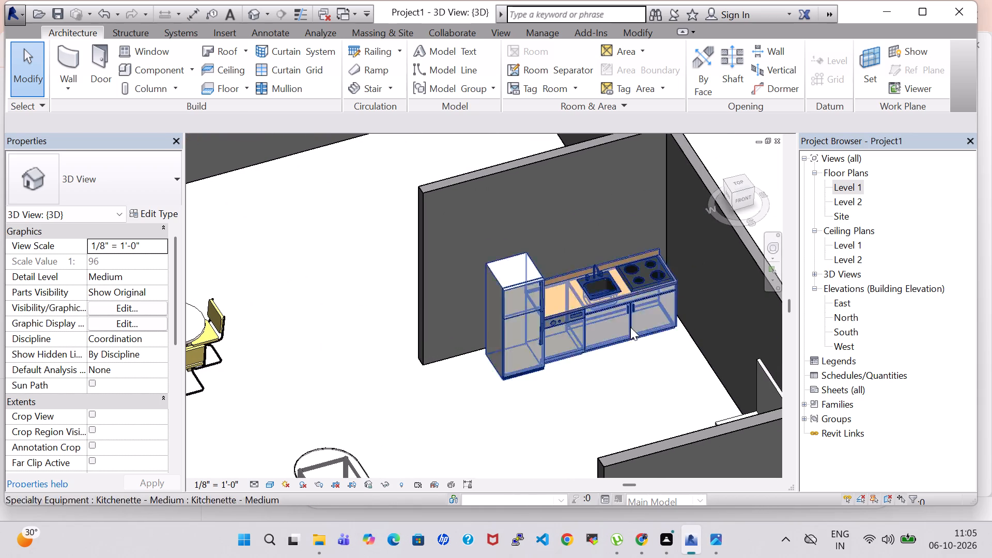
shift+middle_drag(502, 412, 797, 396)
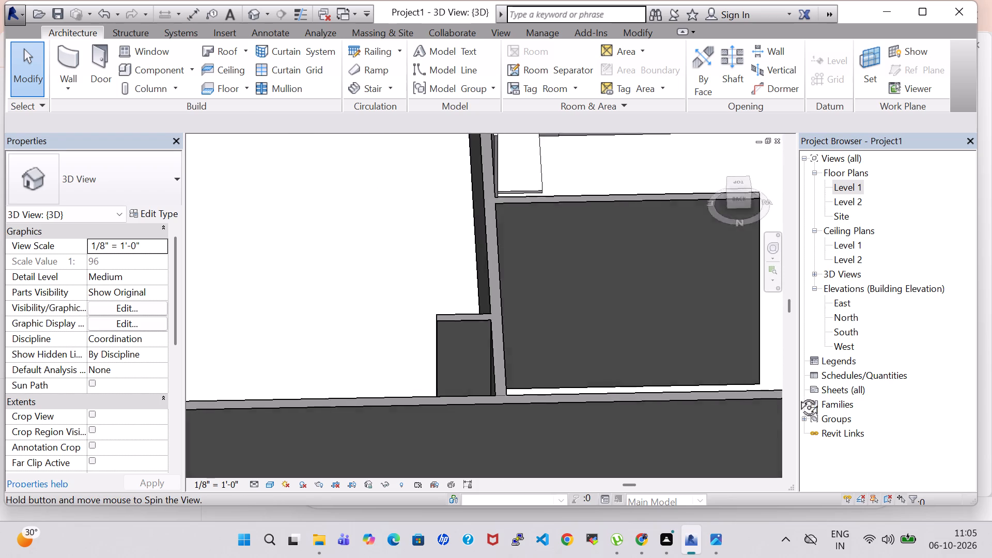
shift+middle_drag(797, 396, 682, 412)
shift+scroll(683, 409, up, 1)
scroll(765, 363, down, 3)
shift+middle_drag(751, 360, 548, 373)
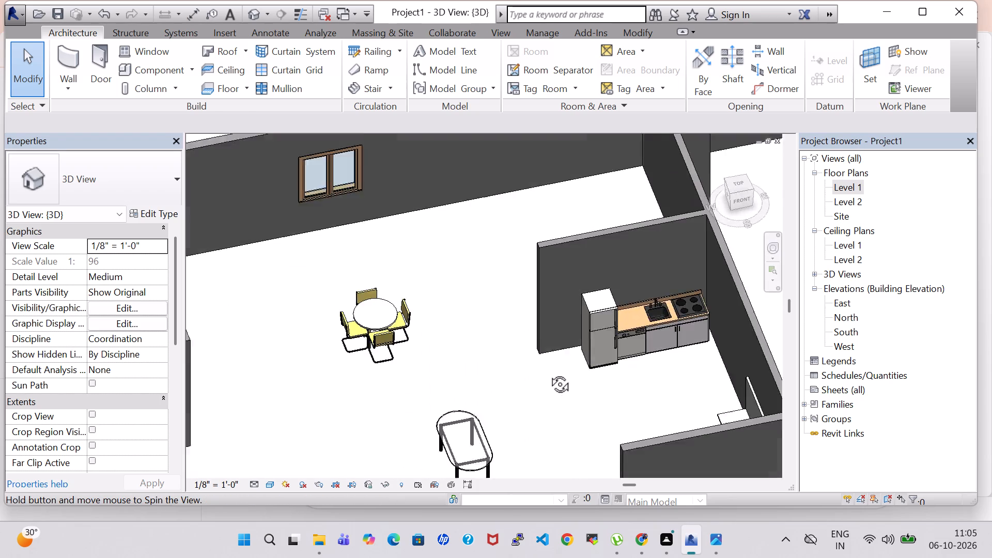
shift+middle_drag(548, 373, 755, 376)
scroll(755, 364, down, 3)
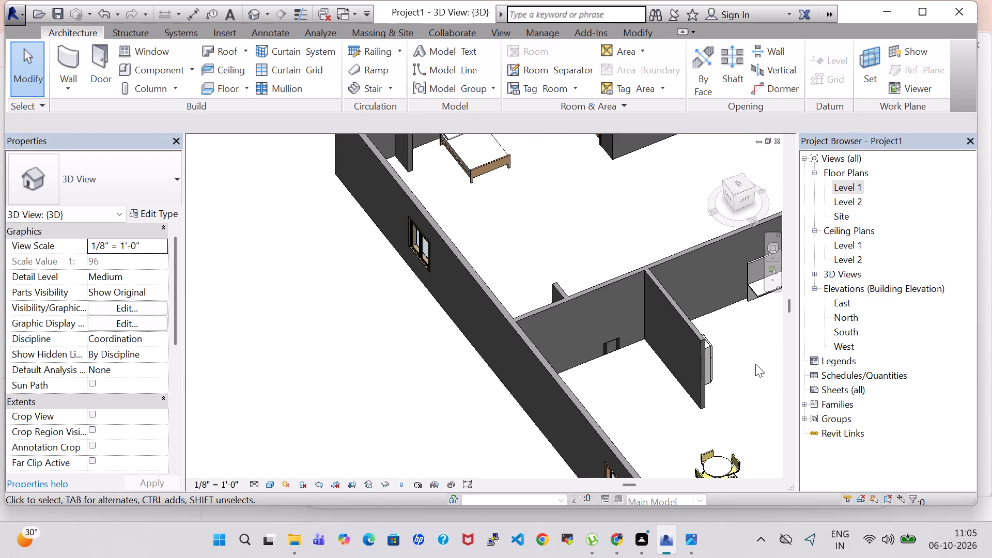
click(631, 484)
drag(634, 484, 643, 484)
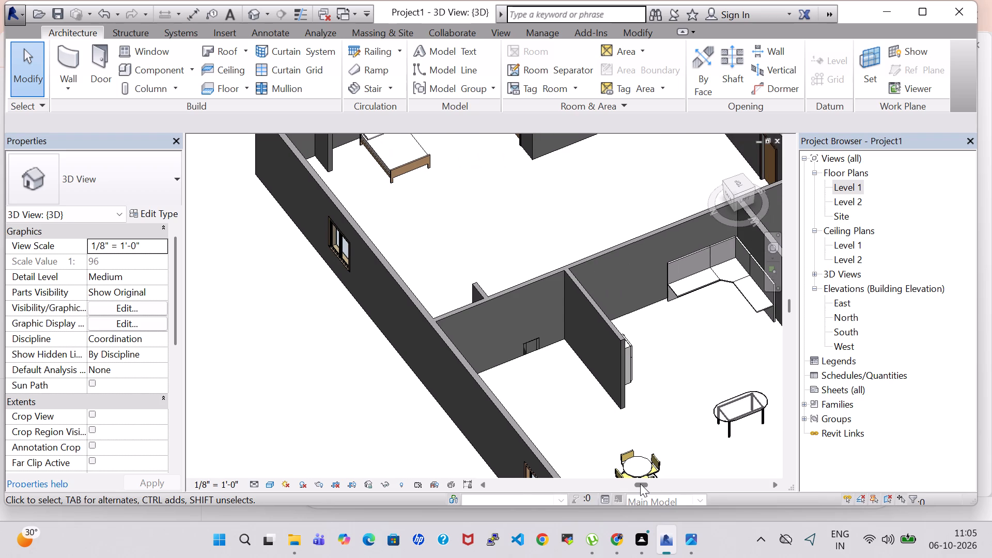
drag(640, 484, 646, 484)
click(646, 484)
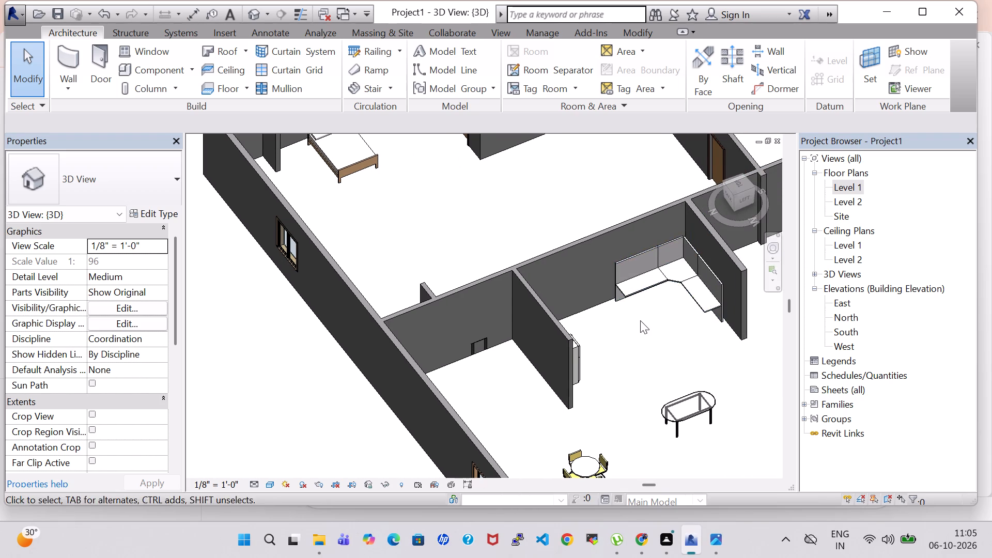
Examine the whole furnished house in 3D from the kitchen side, the glazed corner and the front.
scroll(561, 374, down, 5)
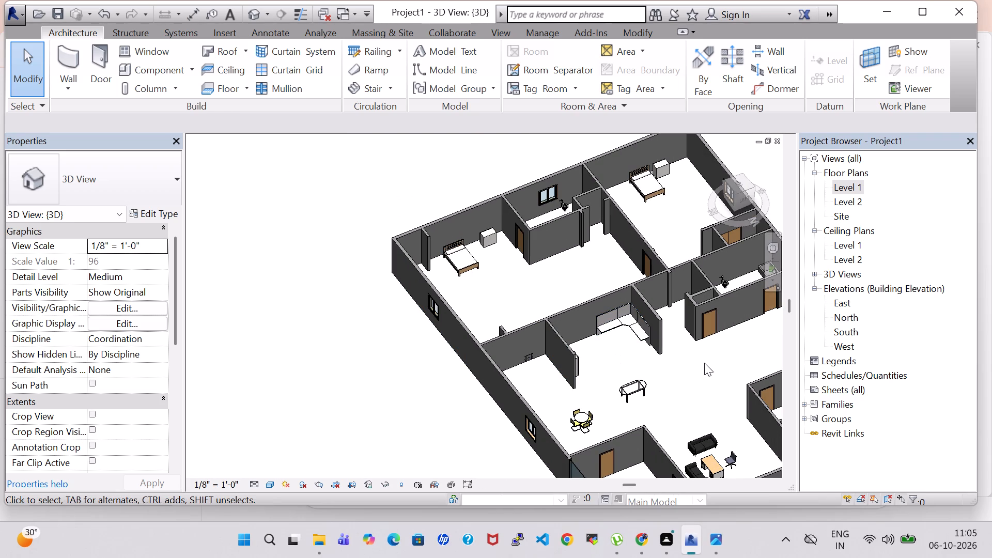
shift+middle_drag(704, 369, 540, 416)
shift+scroll(541, 416, up, 1)
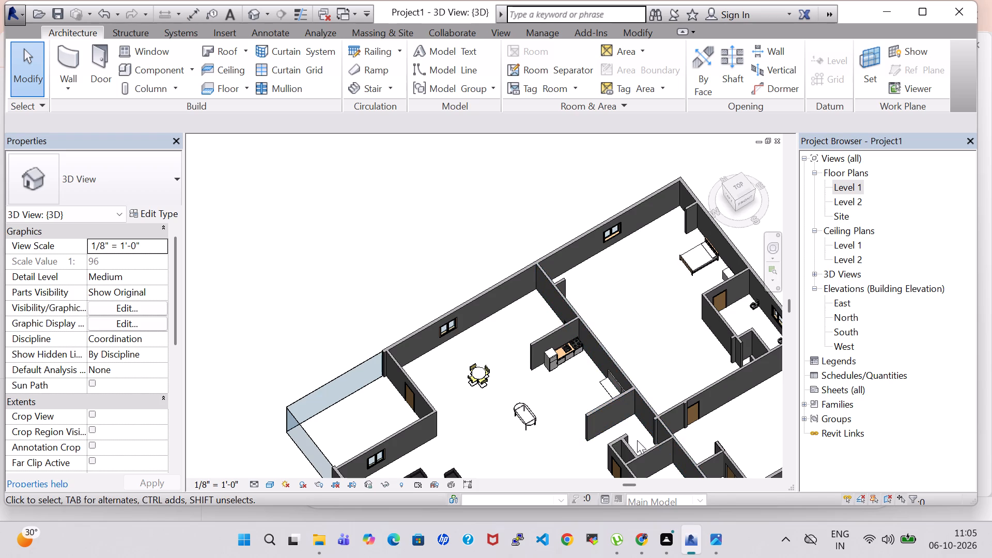
scroll(610, 369, down, 5)
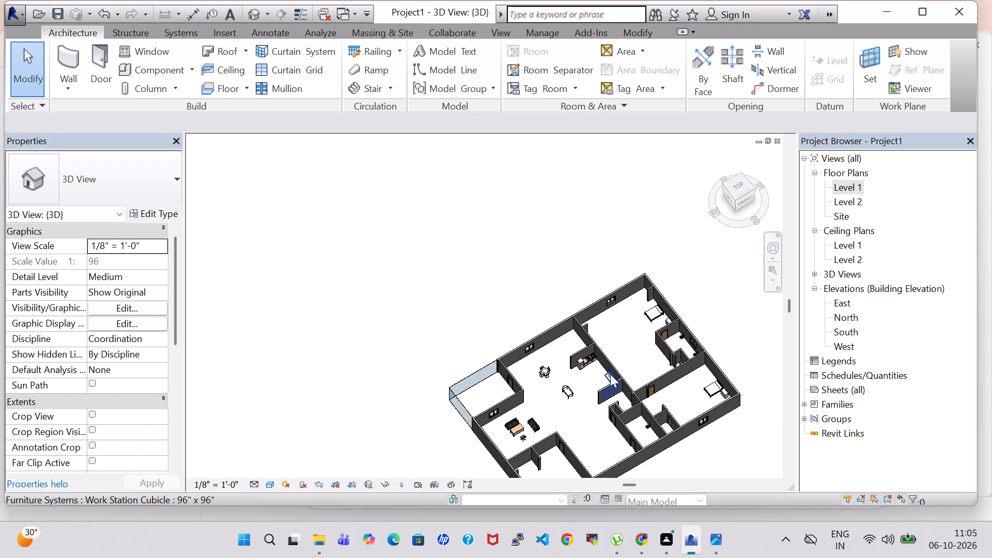
shift+middle_drag(582, 402, 462, 296)
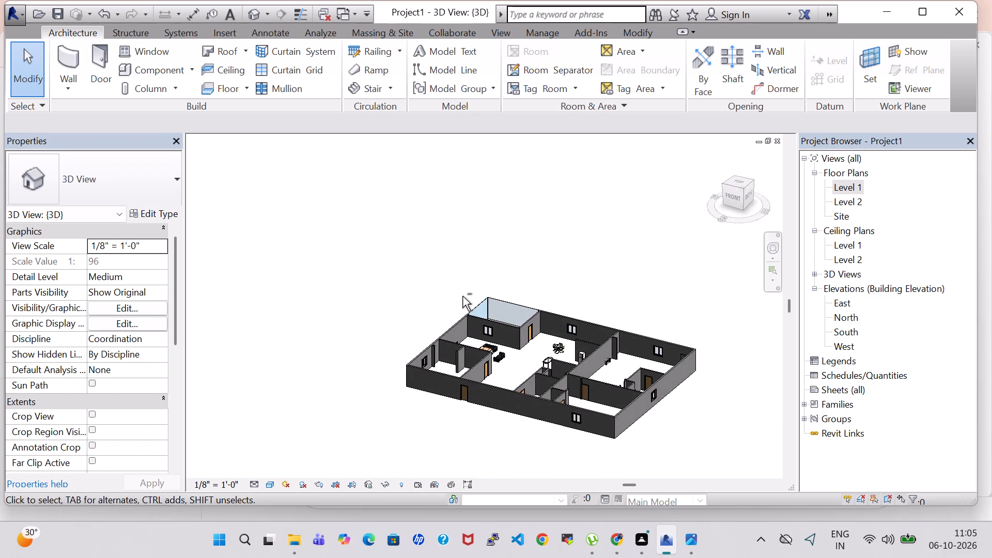
scroll(487, 399, up, 1)
shift+middle_drag(514, 376, 536, 440)
shift+scroll(514, 376, up, 1)
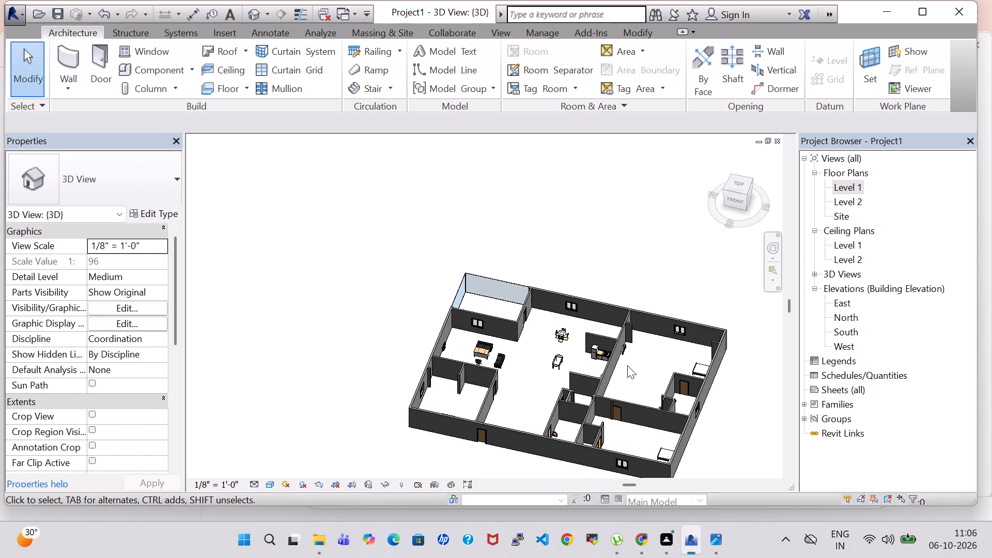
Open the Level 1 floor plan and view the complete furnished layout.
double_click(849, 188)
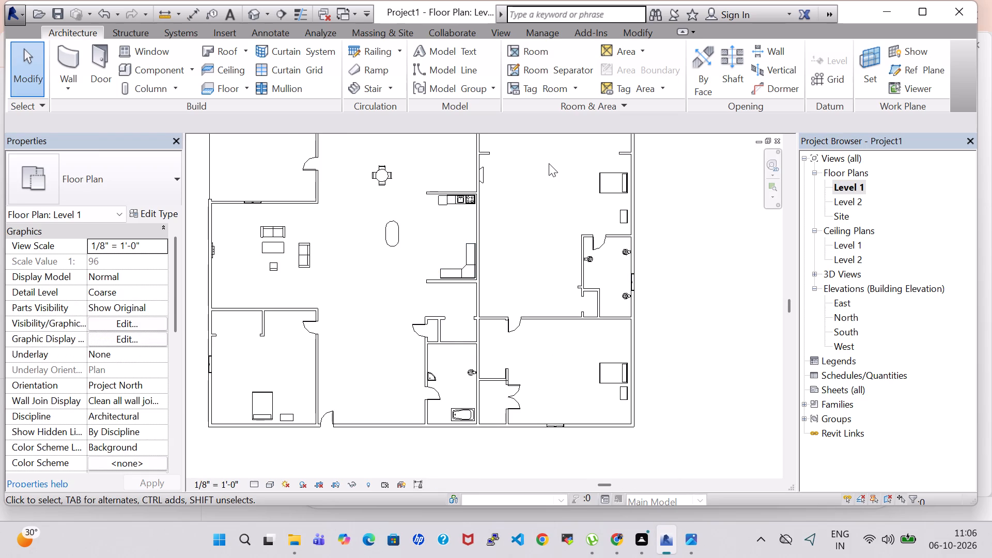
scroll(549, 163, down, 4)
middle_drag(651, 167, 677, 281)
scroll(677, 281, up, 1)
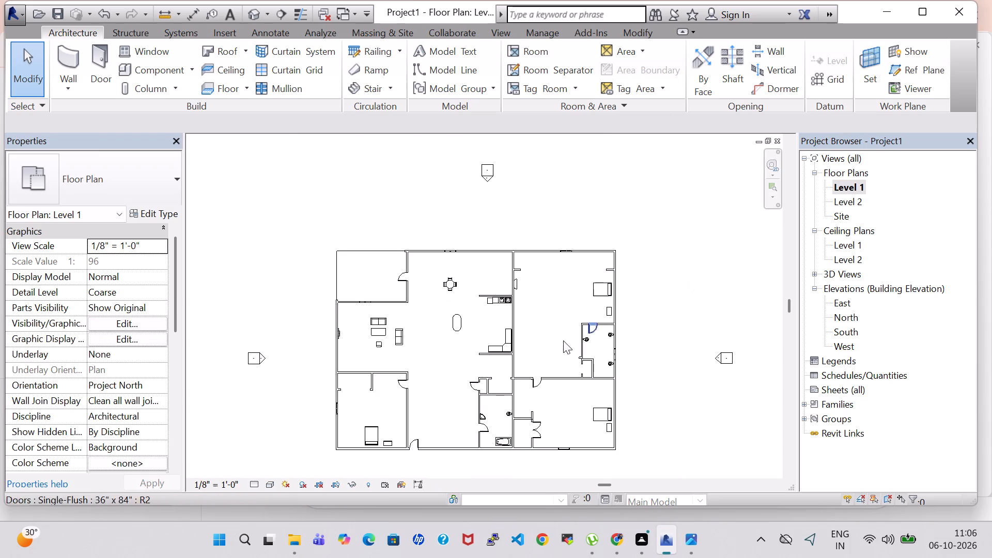
Nudge the 36" Diameter round dining table with chairs back and forth, leaving it farther from the windowed outer wall and nearer the oval table.
click(447, 275)
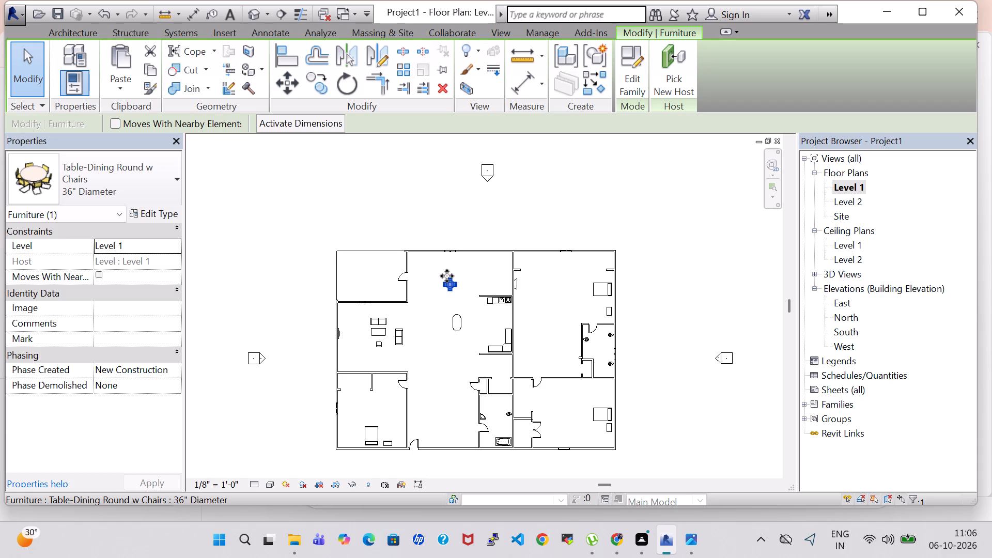
key(Down)
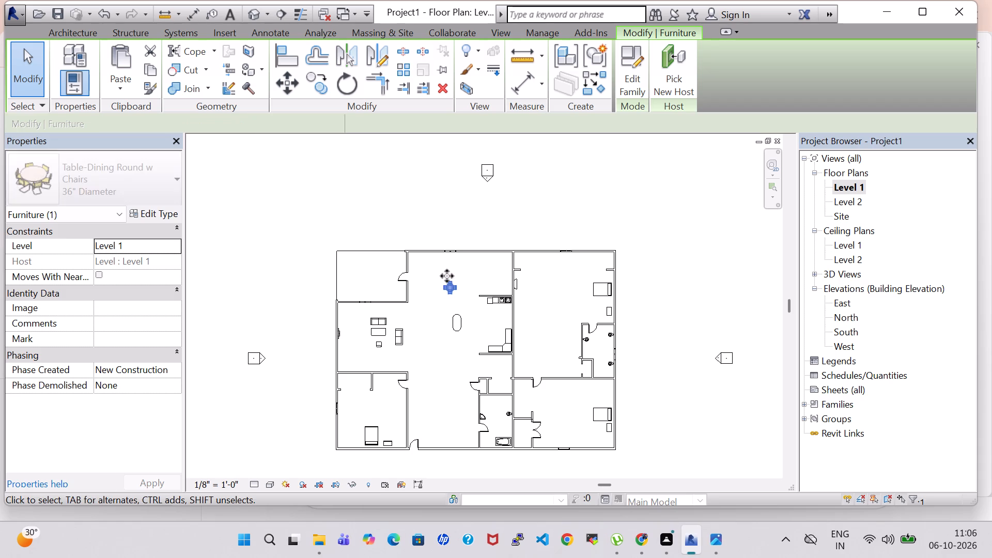
key(Down)
key(Down)
key(Down)
key(Up)
key(Up)
key(Up)
key(Up)
key(Up)
key(Down)
key(Down)
key(Down)
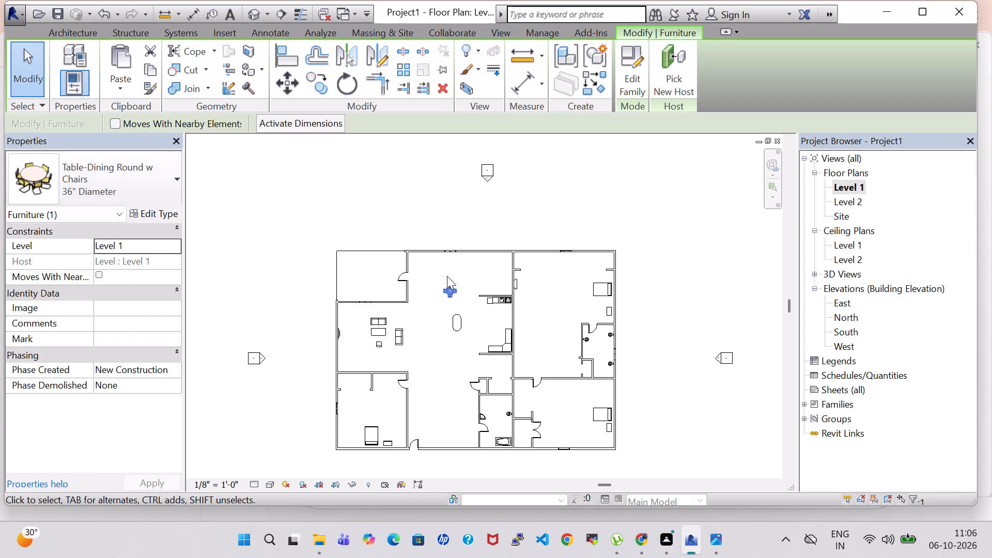
key(Up)
key(Up)
key(Up)
key(Down)
key(Up)
key(Down)
key(Down)
key(Down)
key(Down)
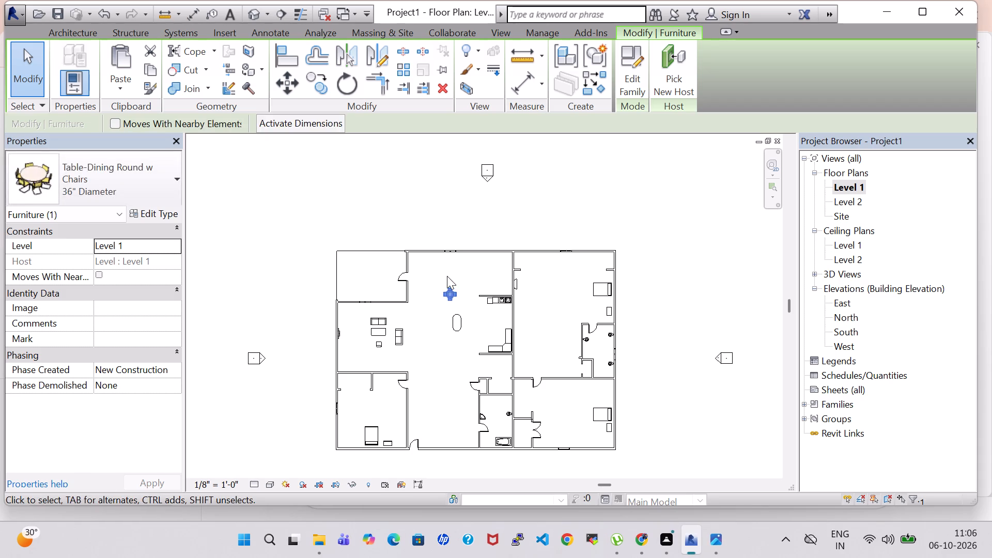
key(Up)
key(Up)
key(Up)
key(Up)
key(Down)
key(Down)
key(Up)
key(Down)
key(Down)
key(Up)
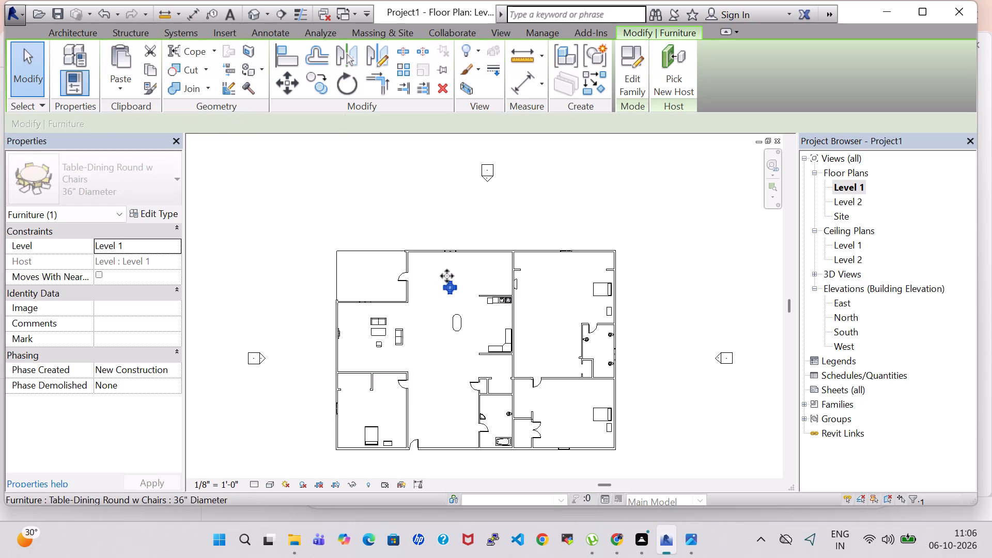
key(Down)
key(Down)
key(Up)
key(Up)
key(Up)
key(Down)
key(Down)
key(Up)
key(Up)
key(Down)
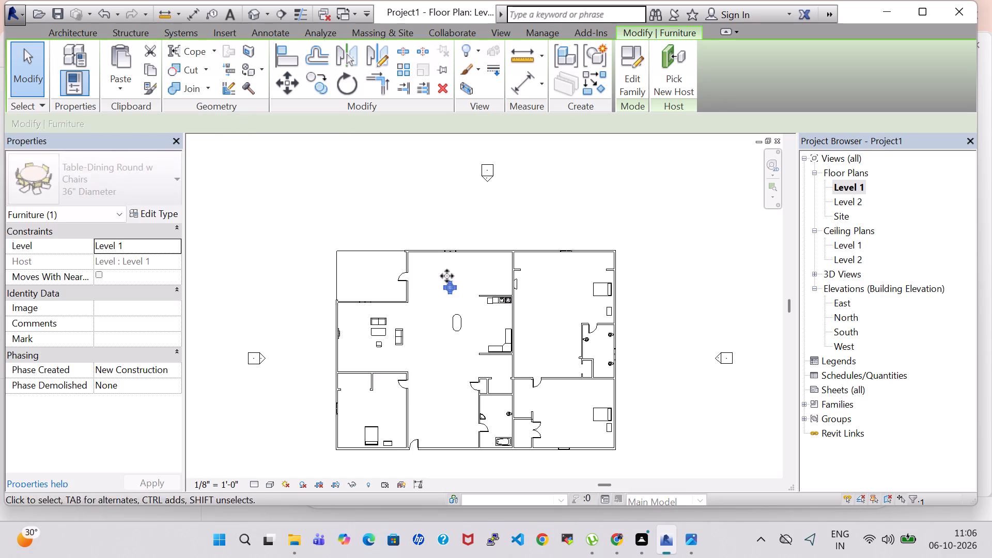
key(Down)
key(Up)
key(Up)
key(Up)
key(Down)
key(Down)
key(Up)
key(Up)
key(Down)
key(Up)
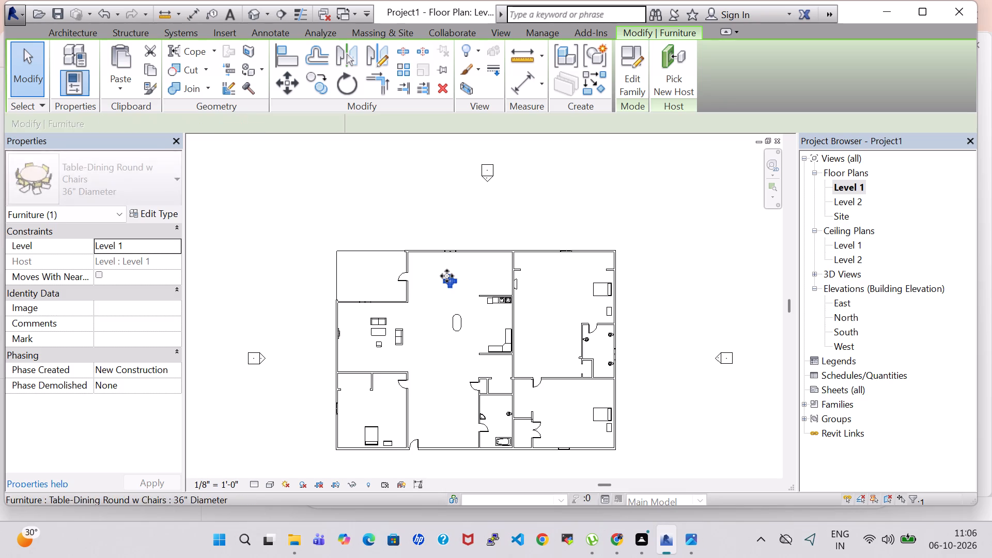
key(Down)
key(Down)
key(Down)
key(Down)
key(Up)
key(Up)
key(Up)
key(Up)
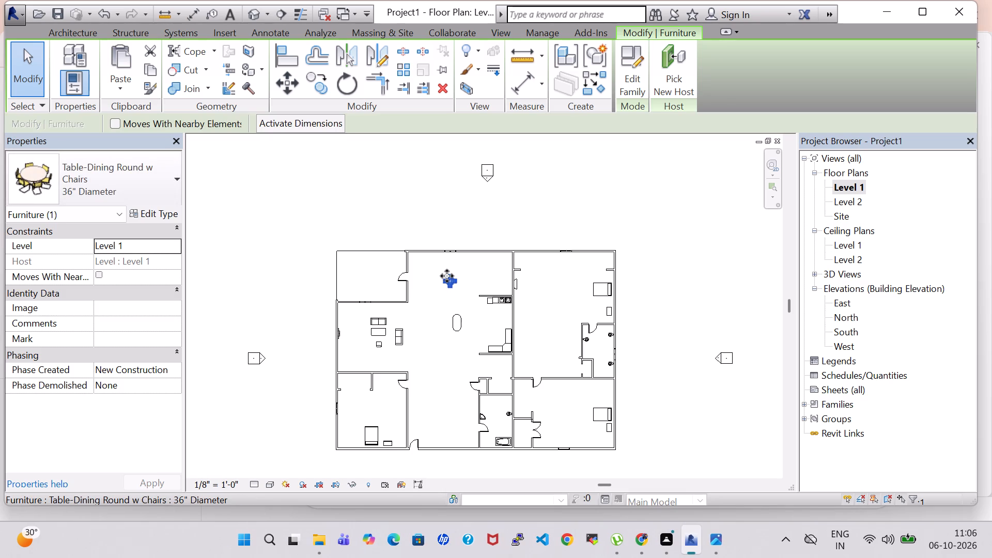
key(Up)
key(Up)
key(Down)
key(Up)
key(Down)
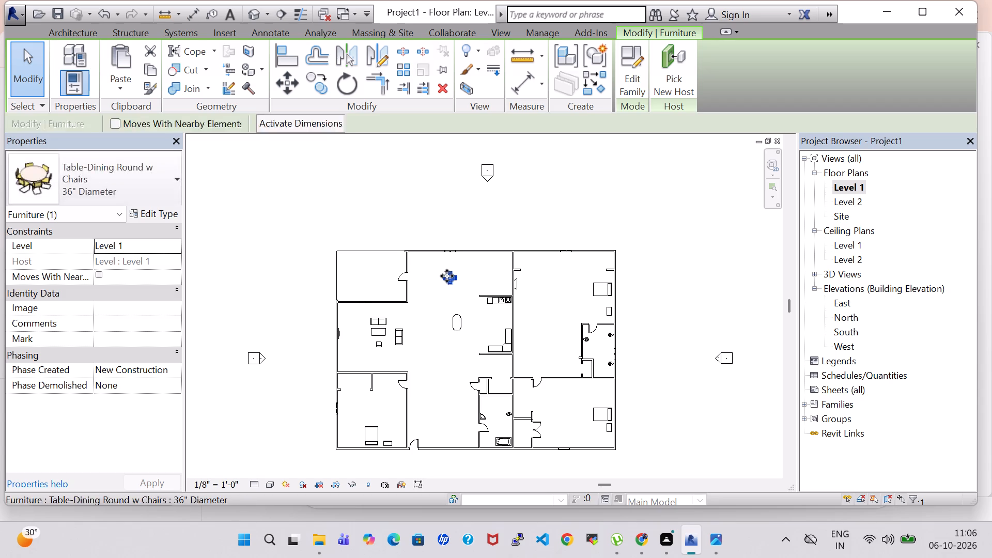
key(Down)
key(Down)
key(Down)
key(Down)
key(Down)
key(Down)
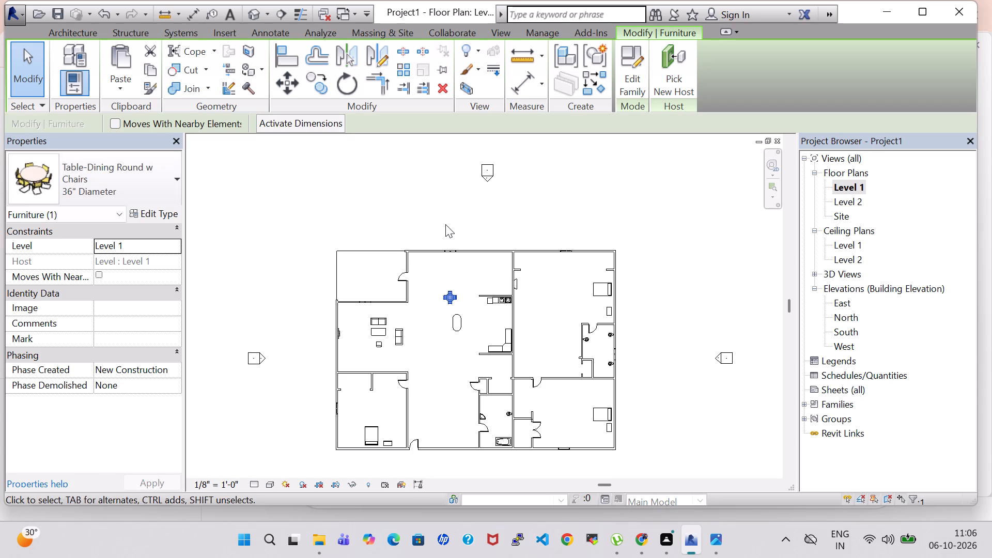
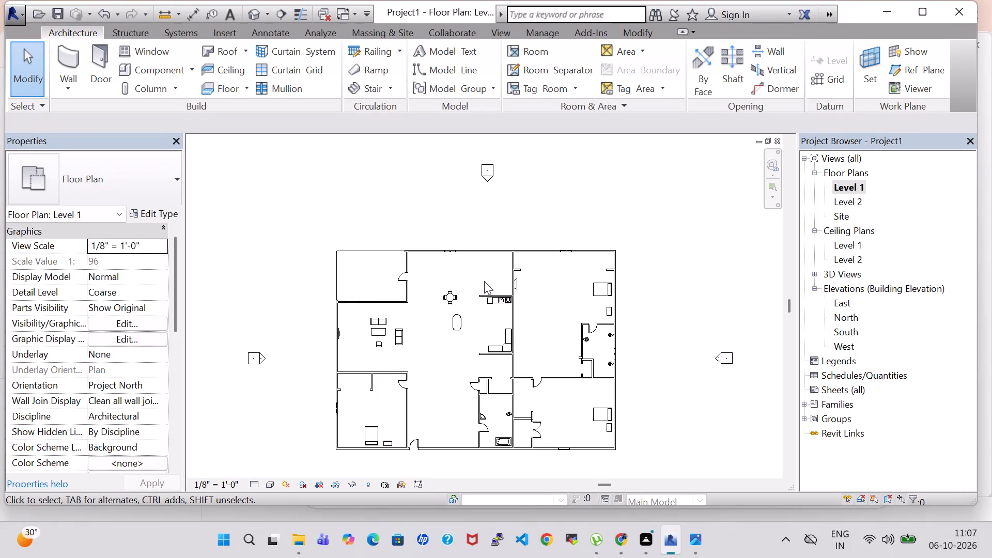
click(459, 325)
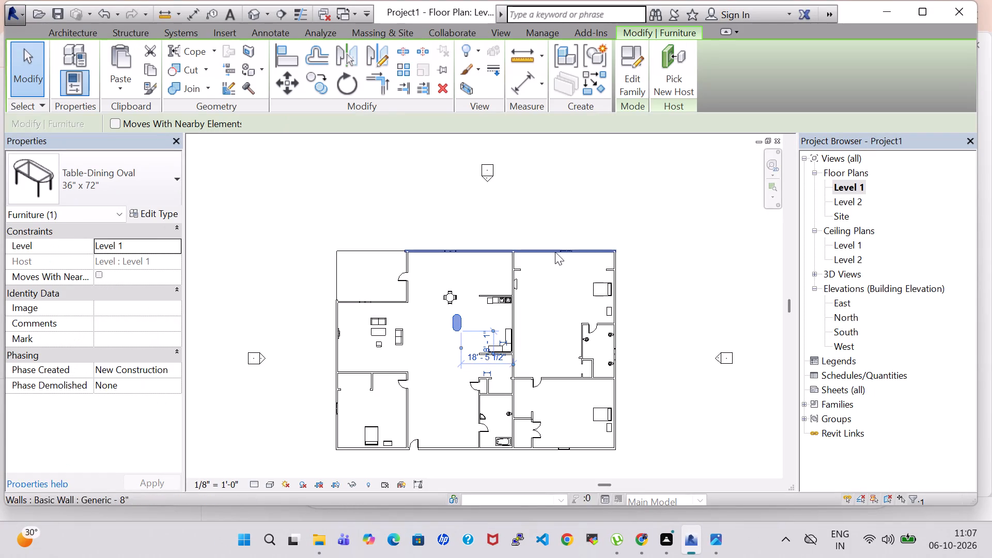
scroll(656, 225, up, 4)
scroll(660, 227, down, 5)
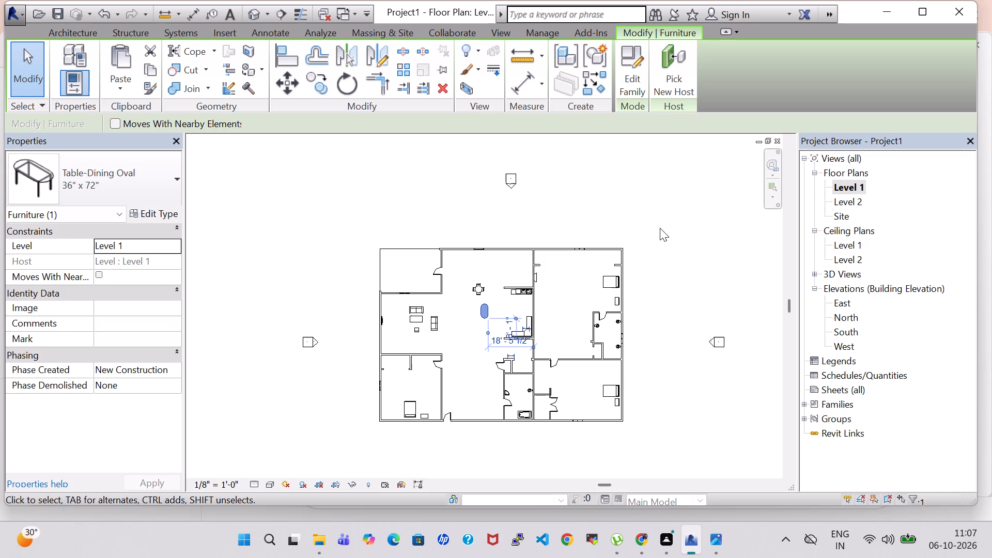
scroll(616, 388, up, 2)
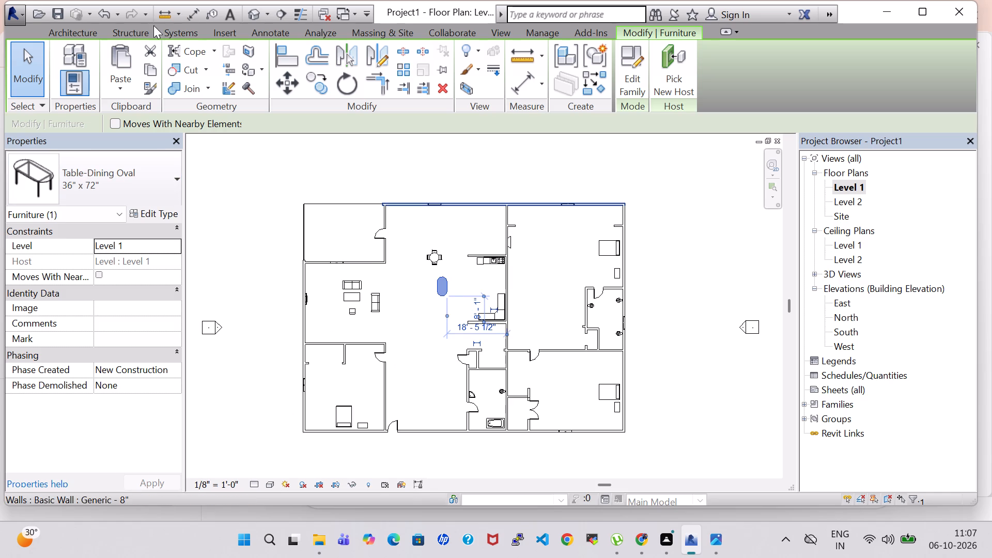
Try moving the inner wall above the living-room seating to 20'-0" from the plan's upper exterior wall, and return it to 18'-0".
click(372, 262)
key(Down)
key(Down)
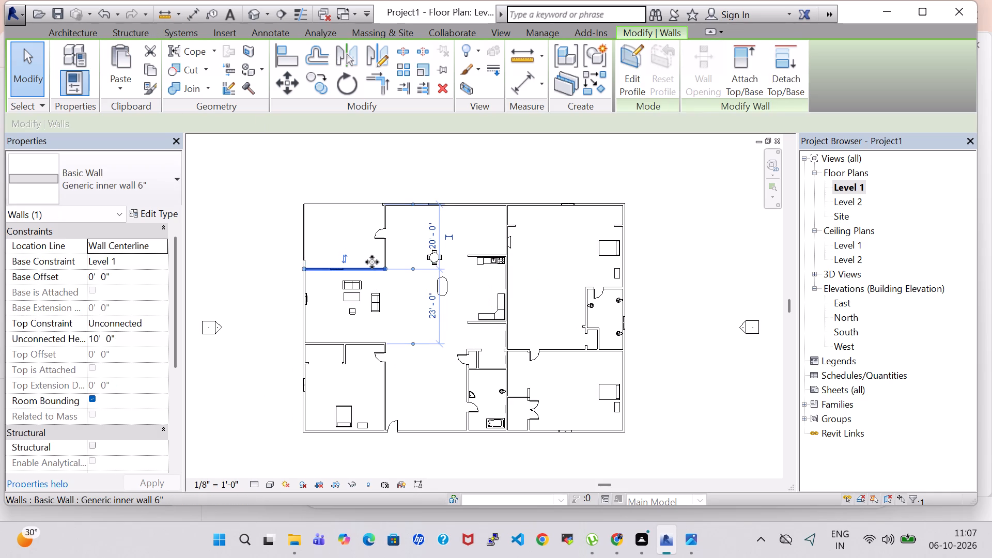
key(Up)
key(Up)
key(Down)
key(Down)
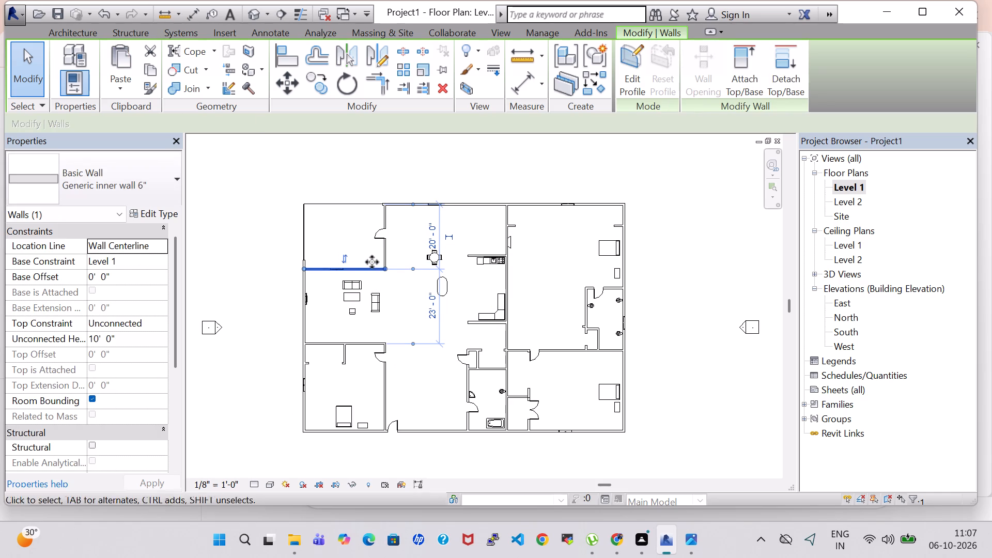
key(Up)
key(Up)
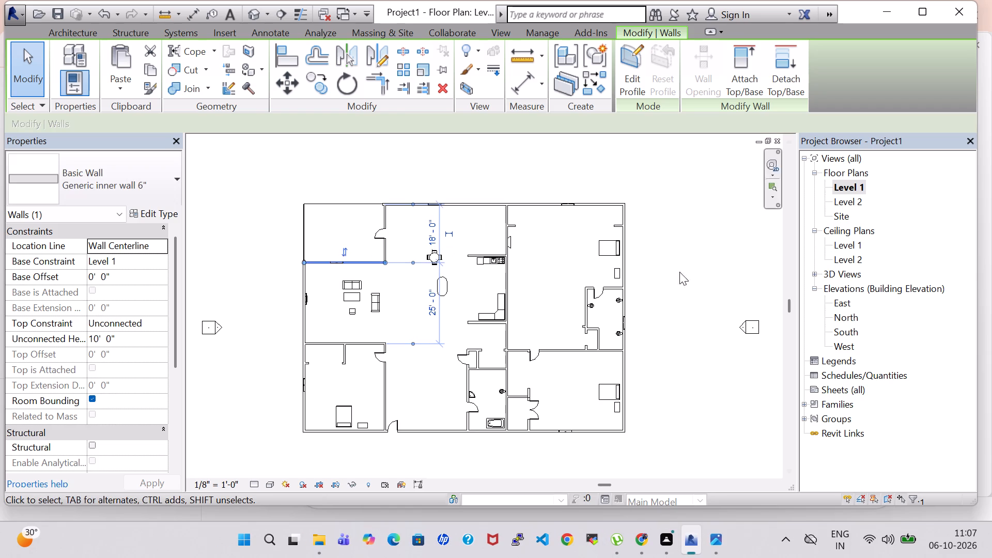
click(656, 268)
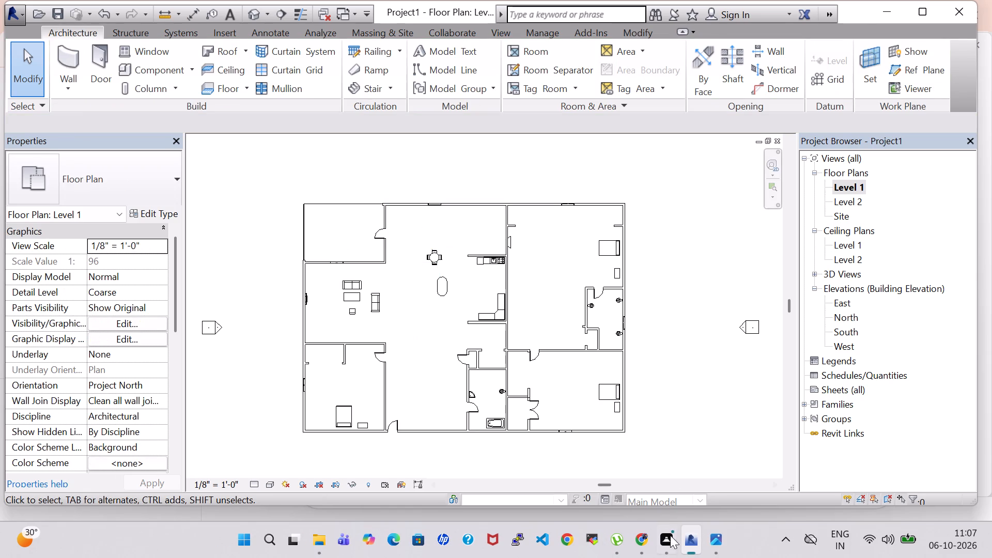
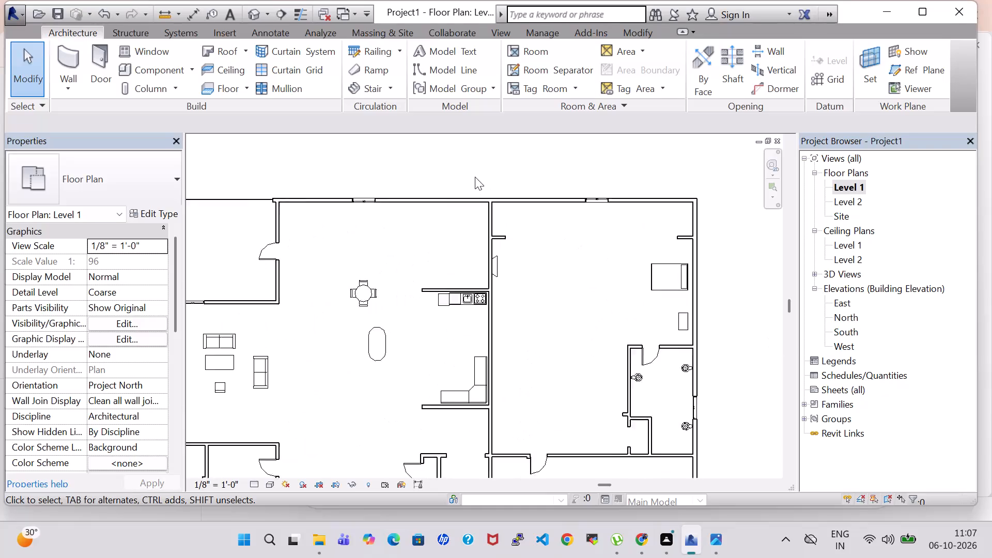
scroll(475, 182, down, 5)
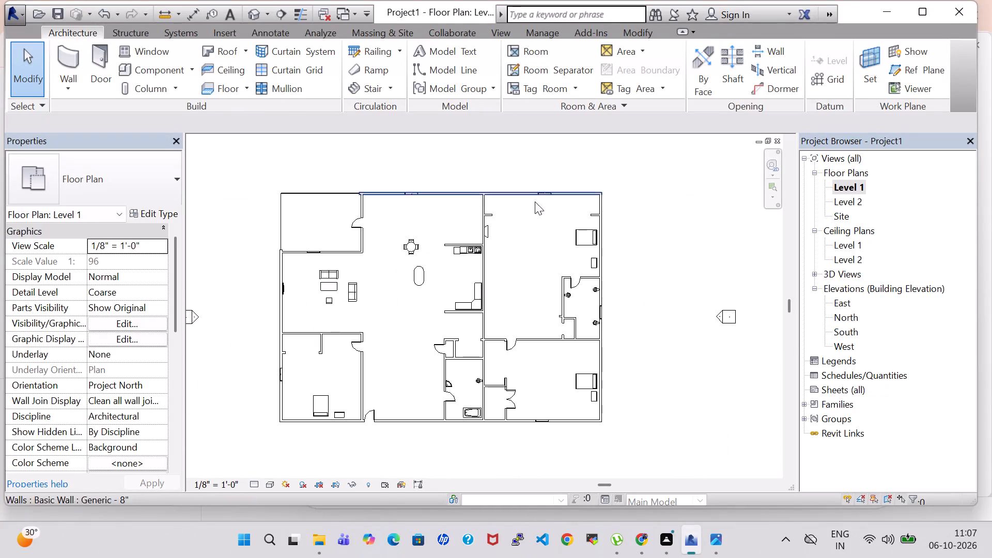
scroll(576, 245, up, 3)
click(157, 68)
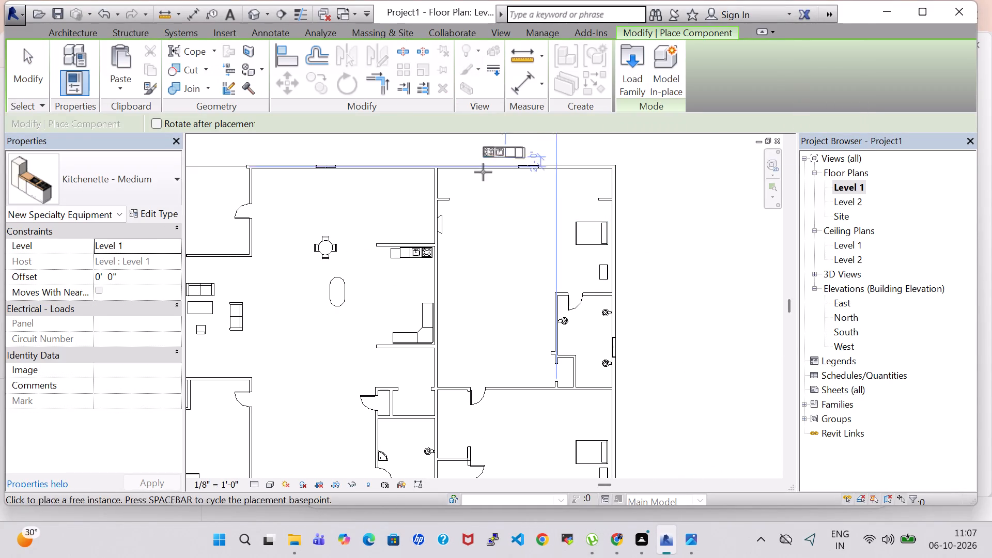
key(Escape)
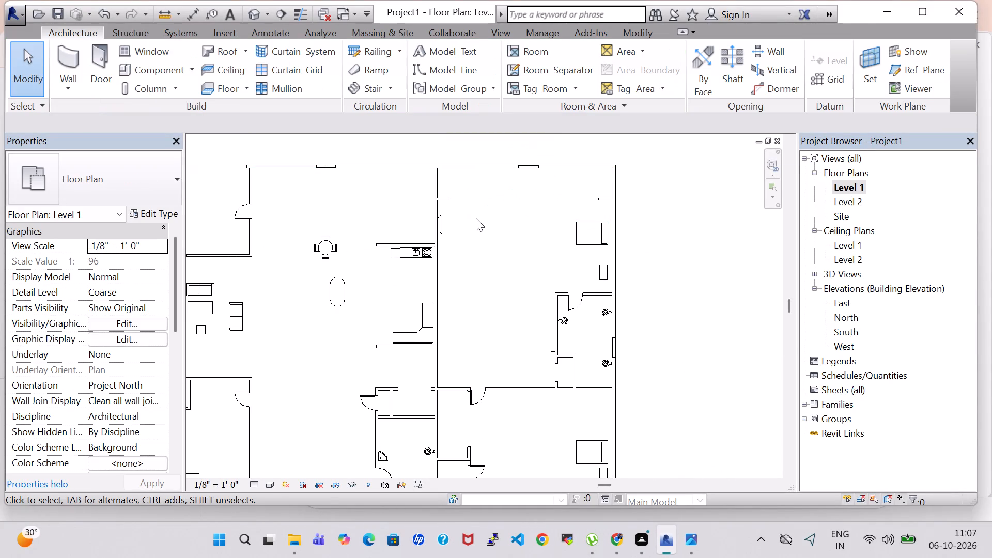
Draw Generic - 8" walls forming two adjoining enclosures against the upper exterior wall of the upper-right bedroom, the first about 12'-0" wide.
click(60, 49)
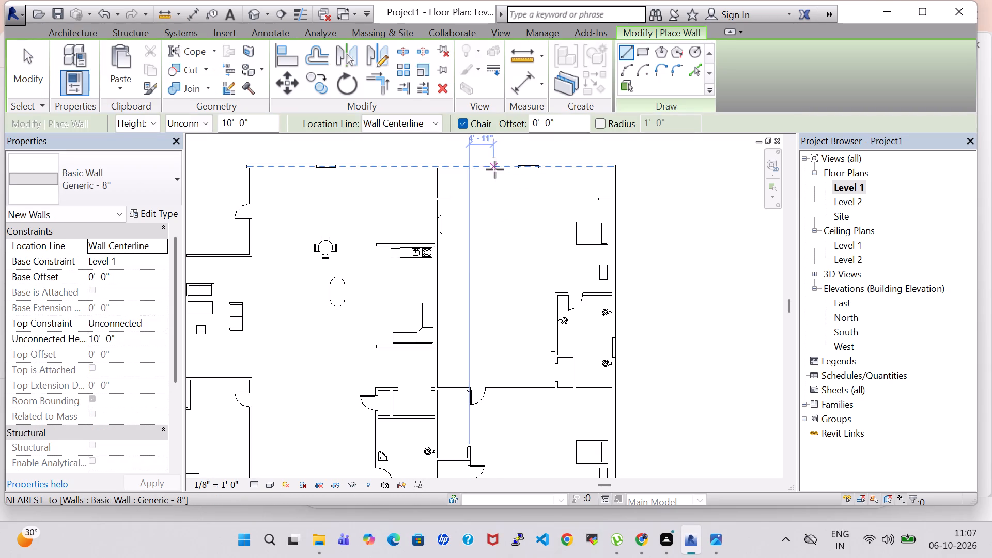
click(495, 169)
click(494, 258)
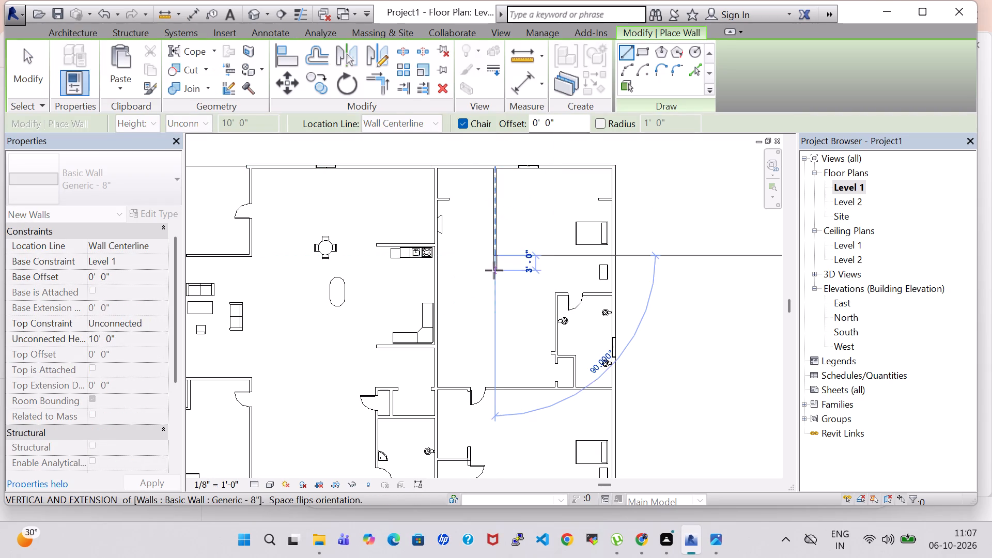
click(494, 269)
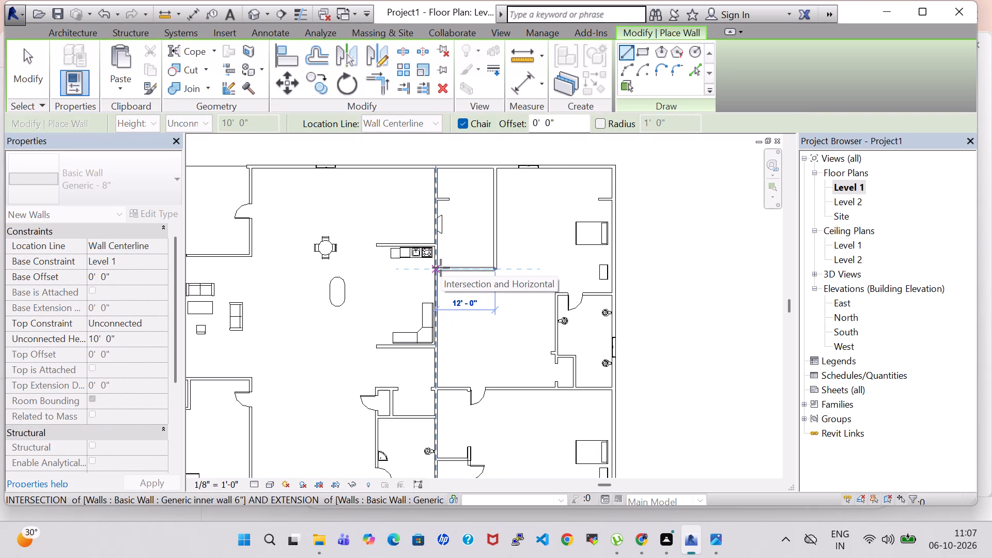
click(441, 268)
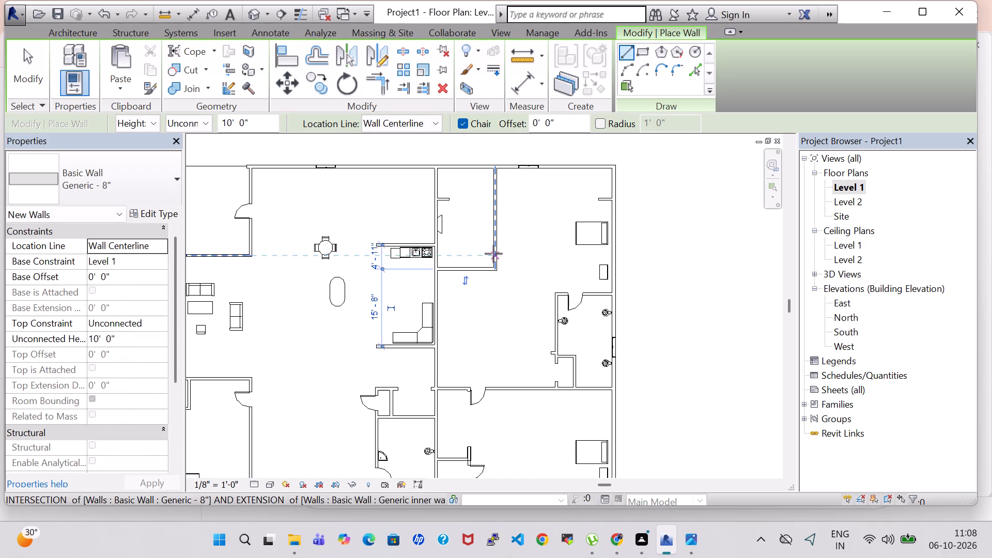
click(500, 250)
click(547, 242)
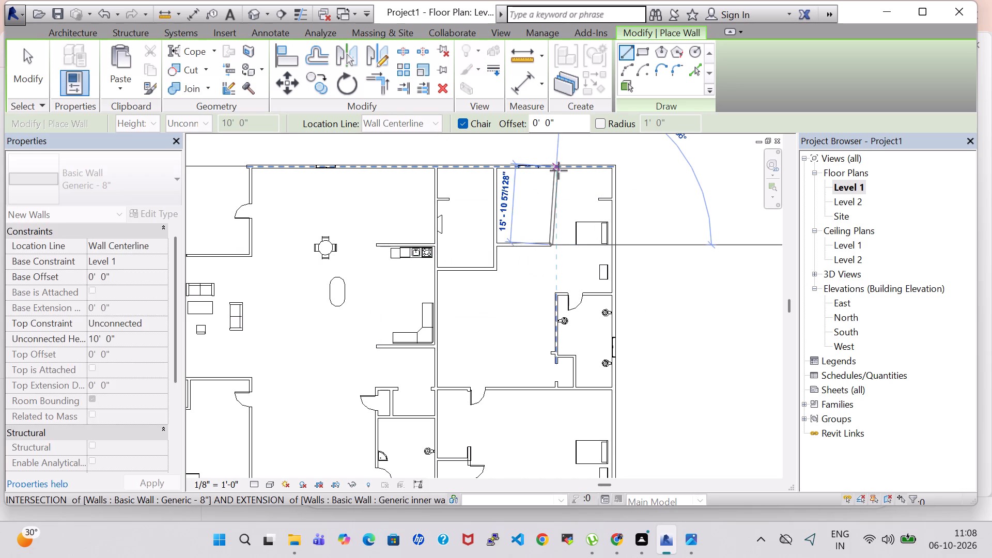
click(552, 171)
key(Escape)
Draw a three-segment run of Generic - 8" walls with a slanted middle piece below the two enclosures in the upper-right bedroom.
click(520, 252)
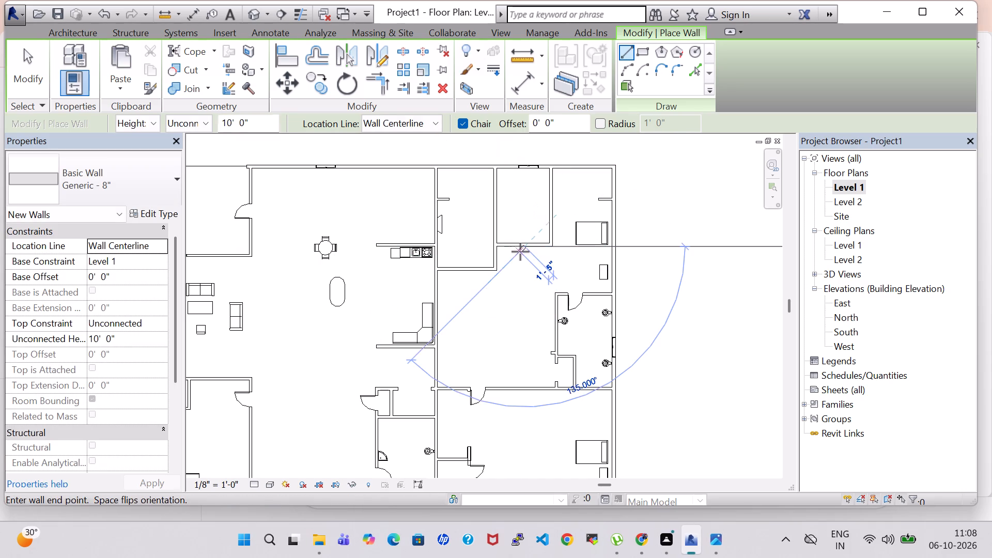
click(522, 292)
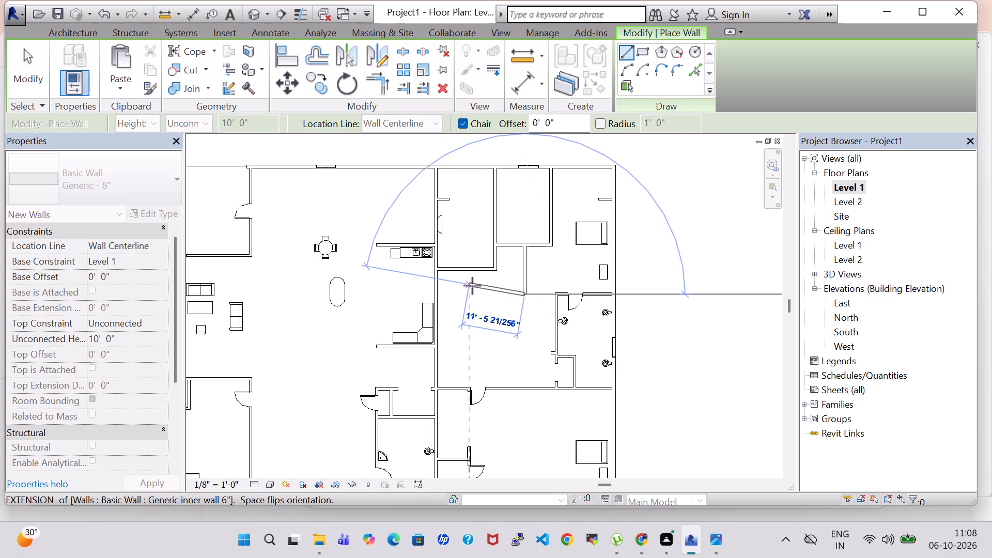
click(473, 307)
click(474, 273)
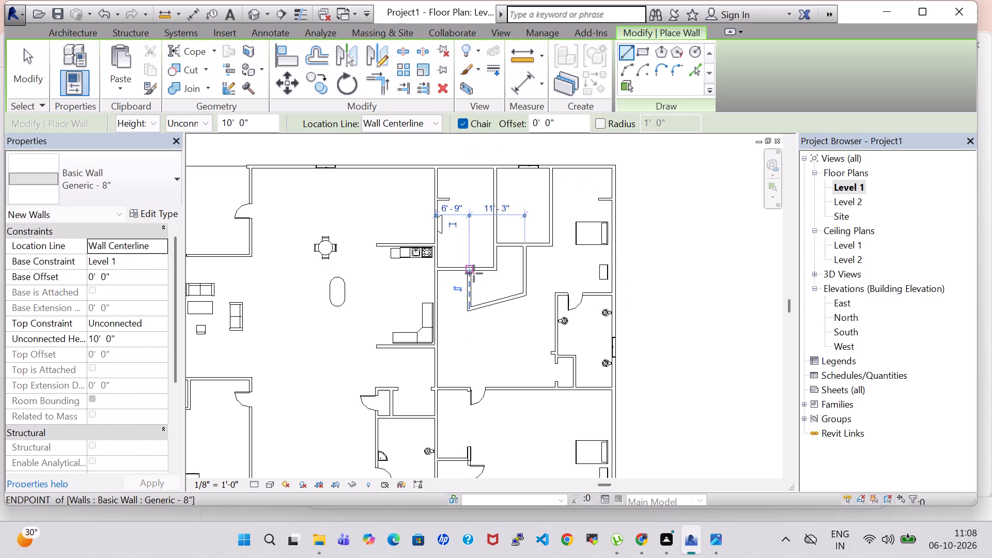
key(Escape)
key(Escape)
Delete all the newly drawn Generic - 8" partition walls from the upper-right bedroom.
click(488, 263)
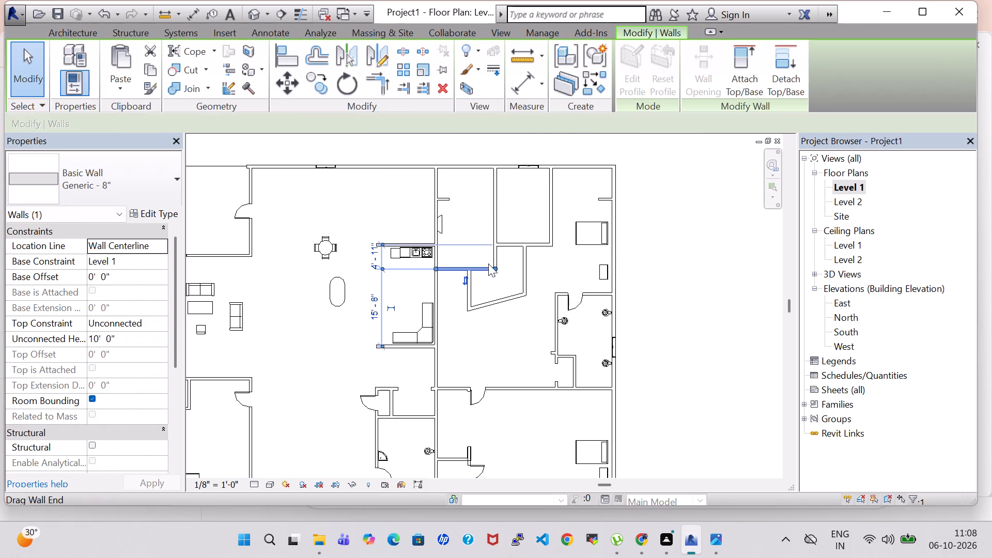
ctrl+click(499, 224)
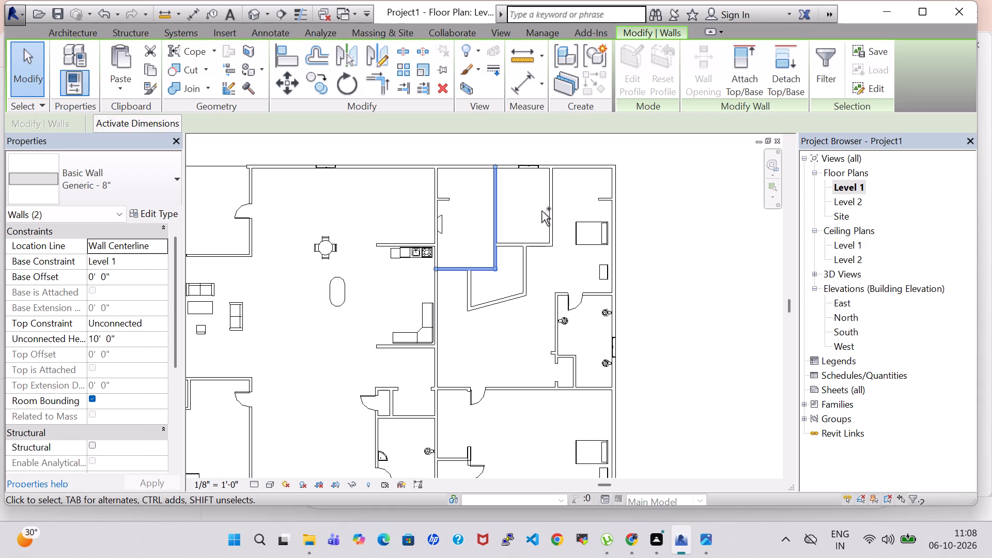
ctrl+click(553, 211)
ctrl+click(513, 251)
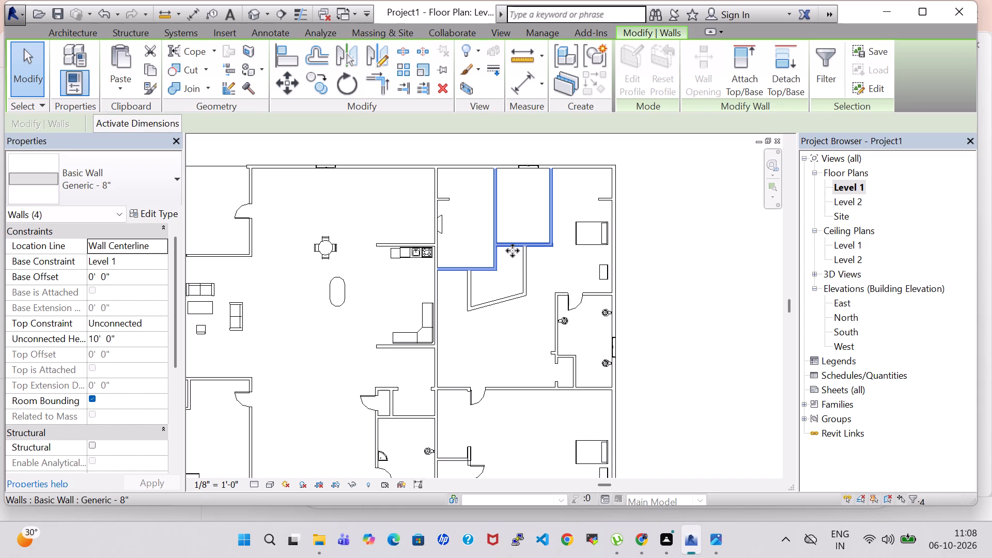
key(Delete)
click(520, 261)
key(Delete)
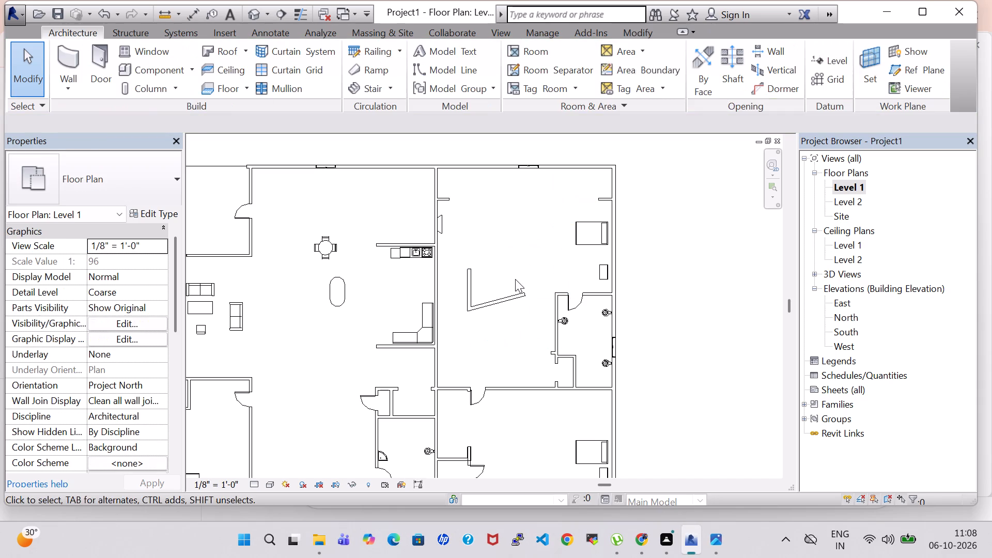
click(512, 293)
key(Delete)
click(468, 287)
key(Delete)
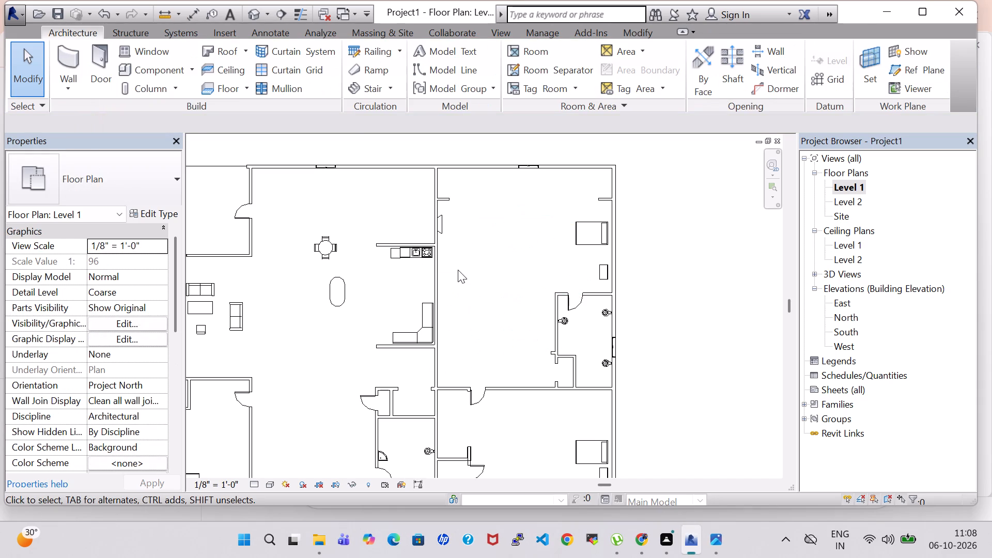
Inspect the overall Level 1 layout, including the oval dining table between the living area and the kitchen.
scroll(458, 270, down, 3)
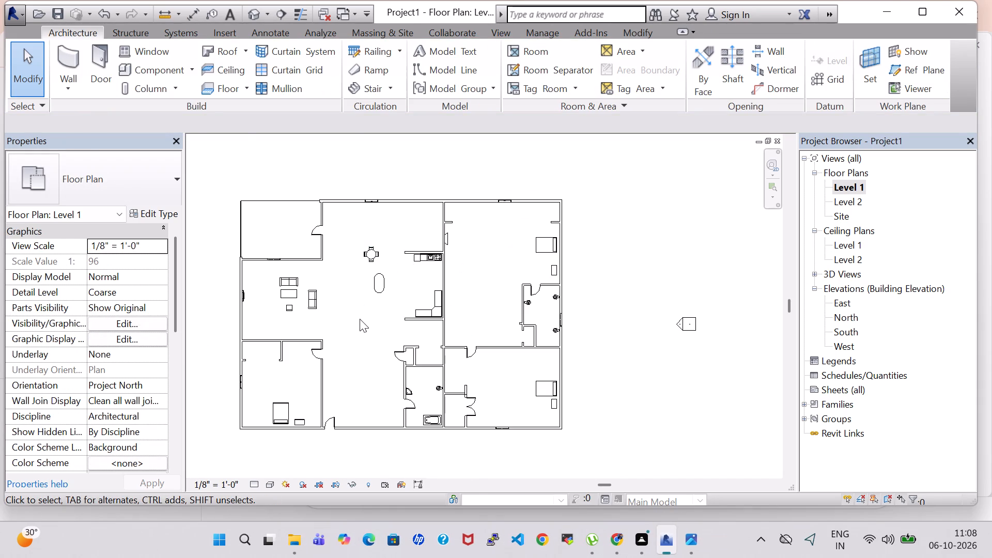
middle_drag(360, 319, 410, 284)
scroll(393, 295, up, 4)
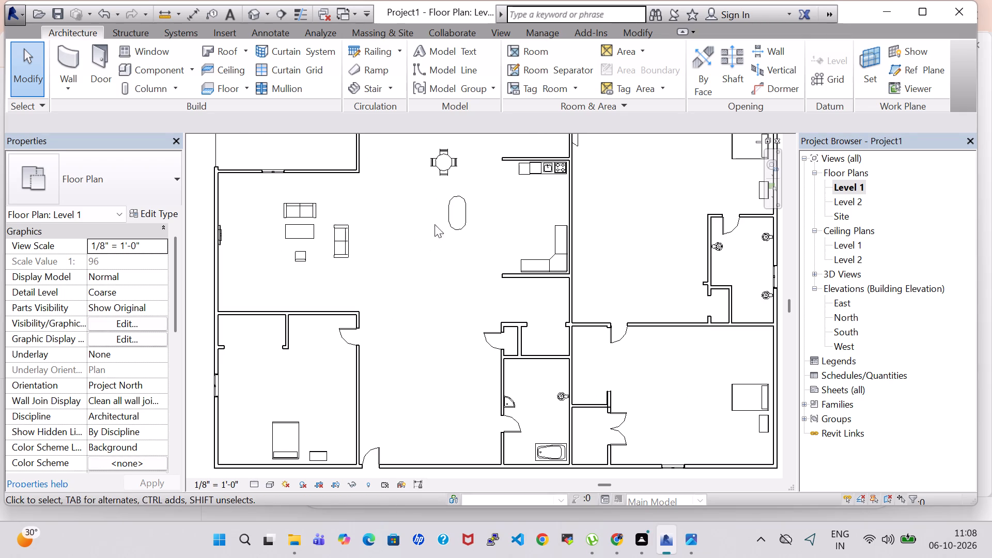
click(458, 219)
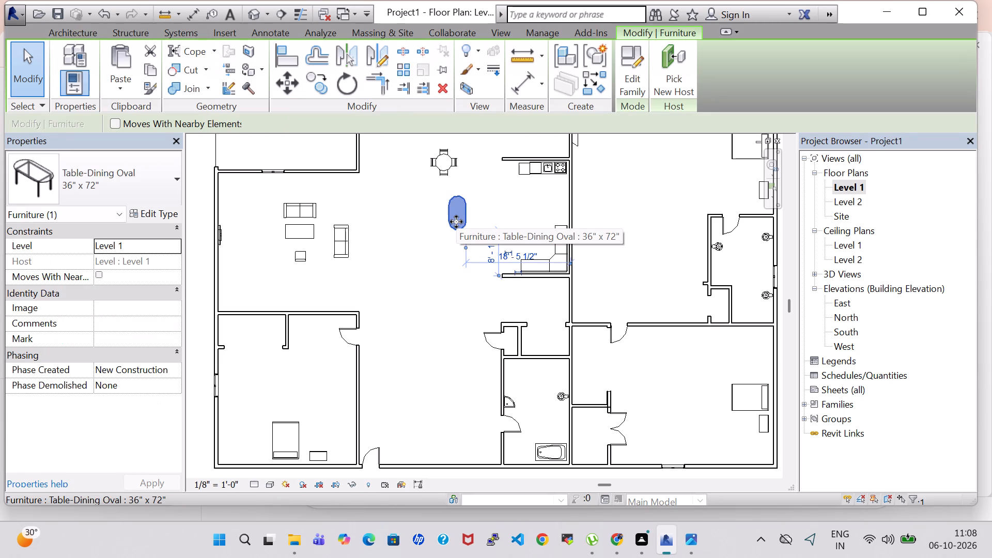
scroll(451, 250, down, 2)
click(567, 230)
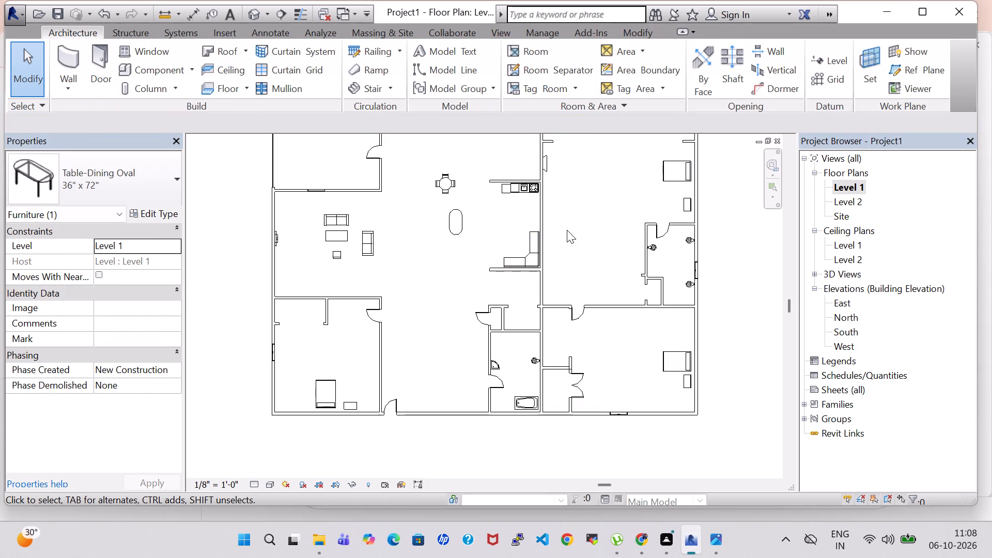
scroll(567, 249, down, 1)
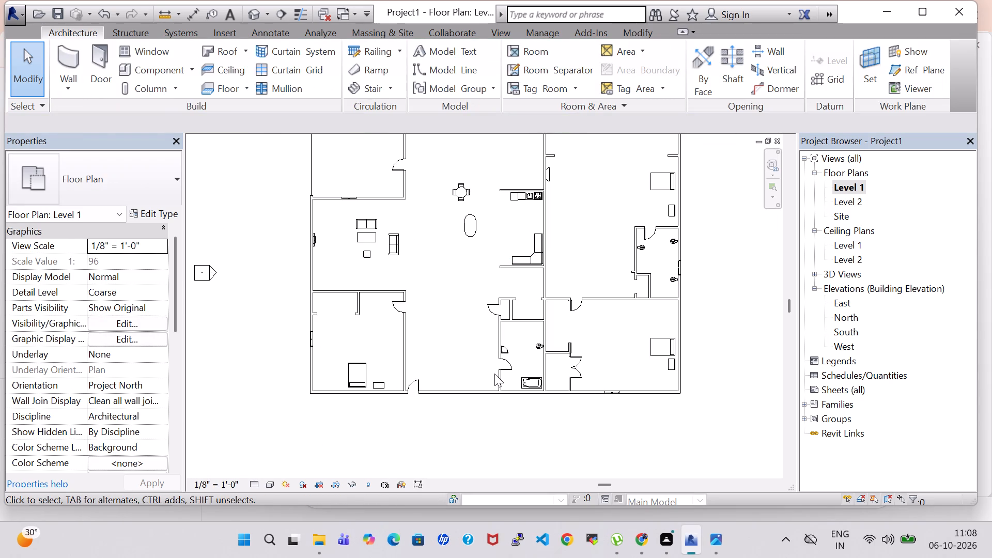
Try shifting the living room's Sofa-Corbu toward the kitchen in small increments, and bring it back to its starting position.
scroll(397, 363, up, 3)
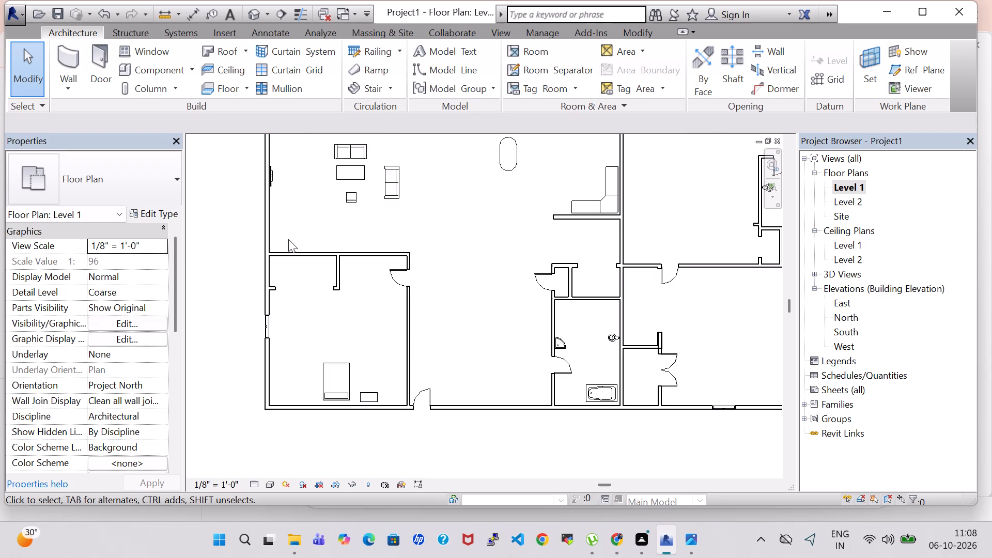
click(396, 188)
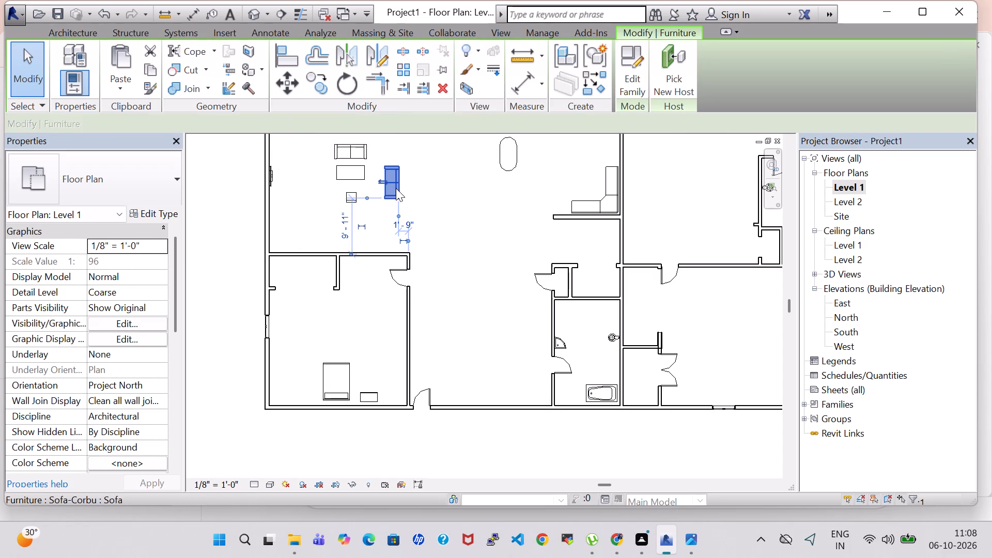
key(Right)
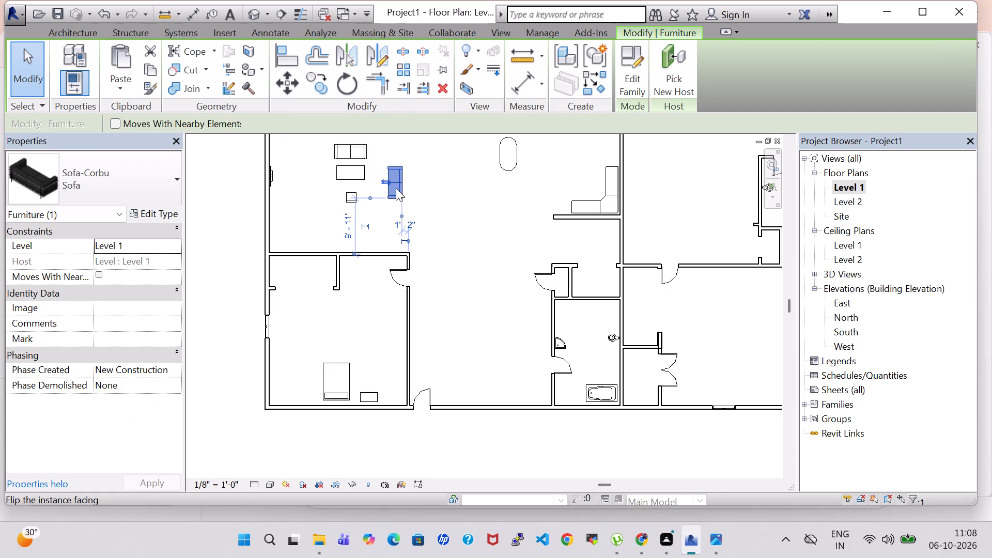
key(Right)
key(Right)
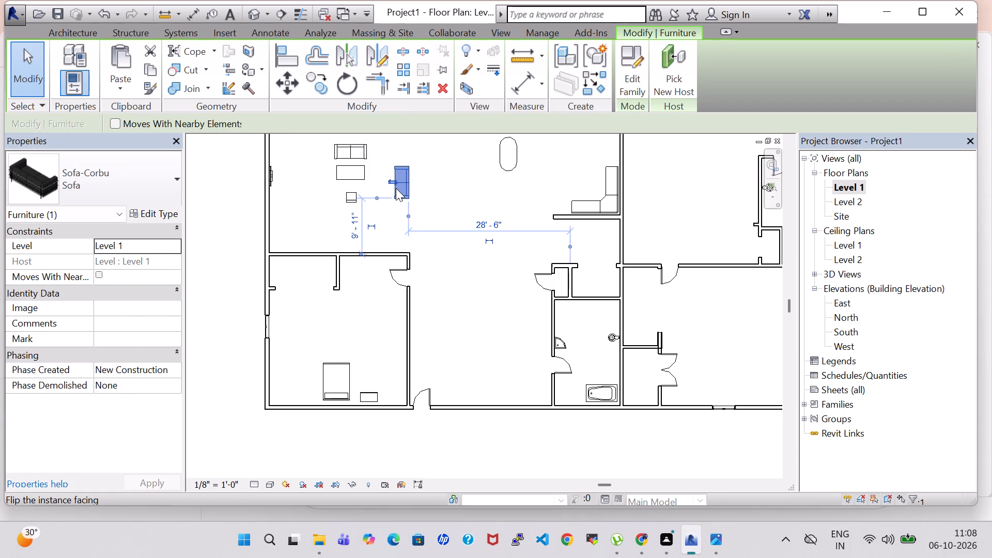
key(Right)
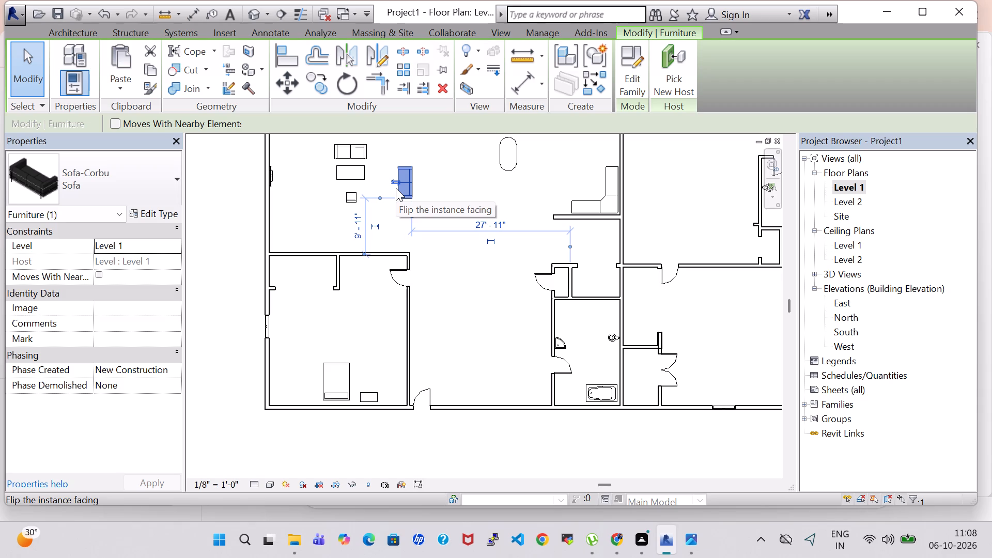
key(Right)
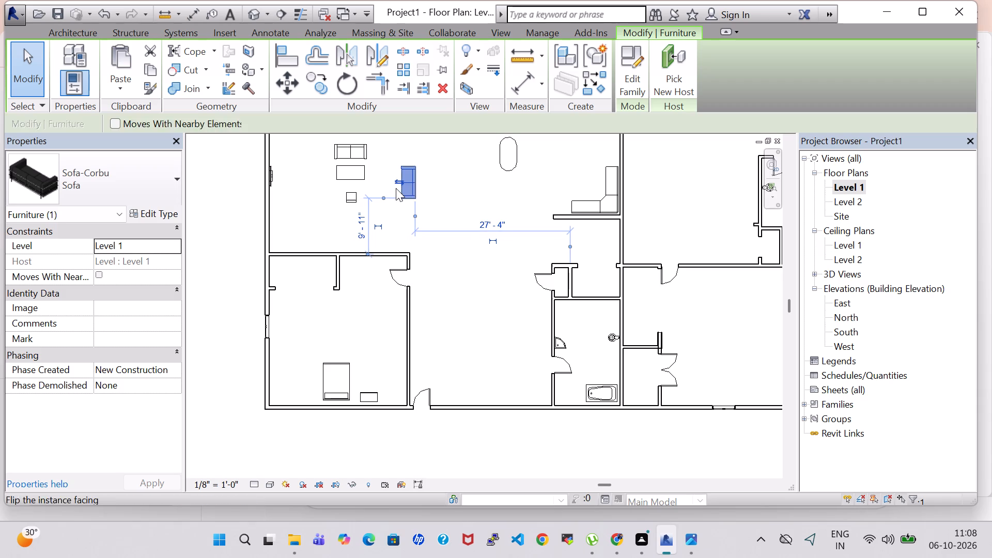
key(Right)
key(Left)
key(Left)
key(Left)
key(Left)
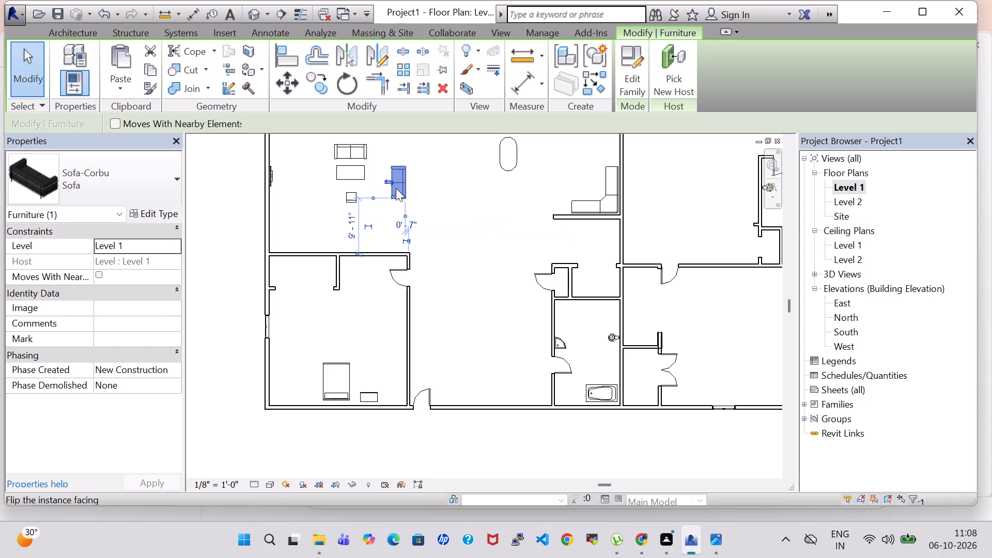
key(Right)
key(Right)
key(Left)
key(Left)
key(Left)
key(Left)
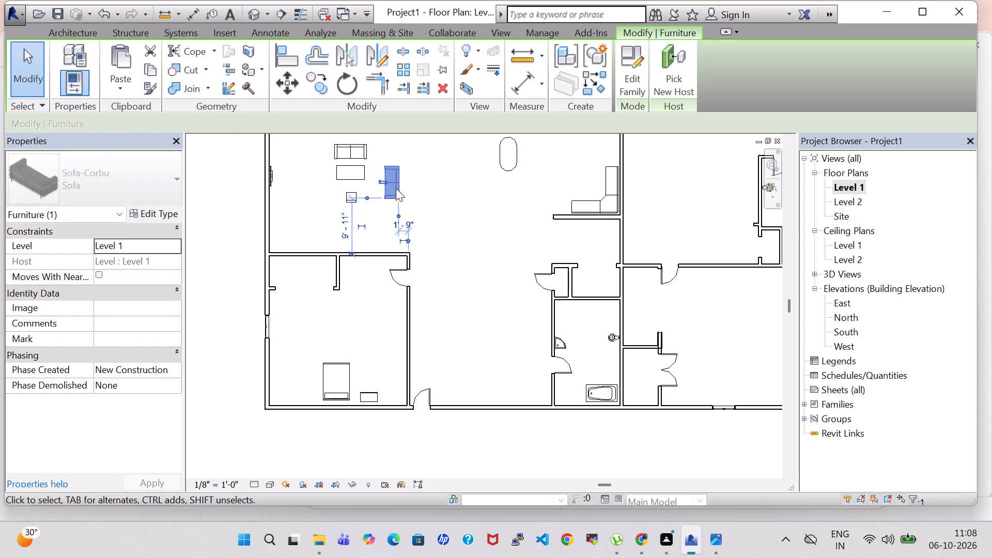
Nudge the Sofa-Corbu to about 11'-8" above the lower-left bedroom's upper wall and about 2'-4" inside that wall's kitchen-side end.
key(Left)
key(Right)
key(Right)
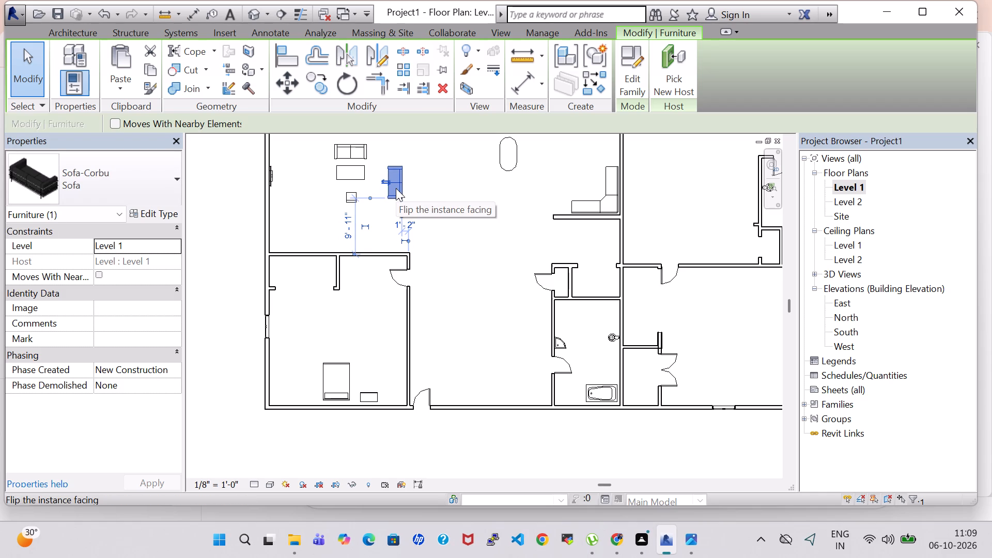
key(Right)
key(Right)
key(Left)
key(Left)
key(Left)
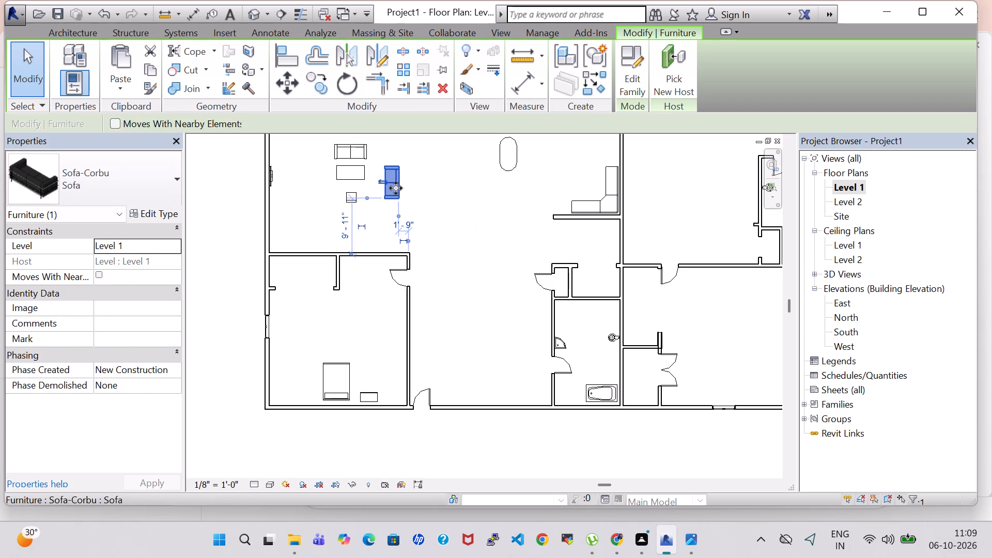
key(Left)
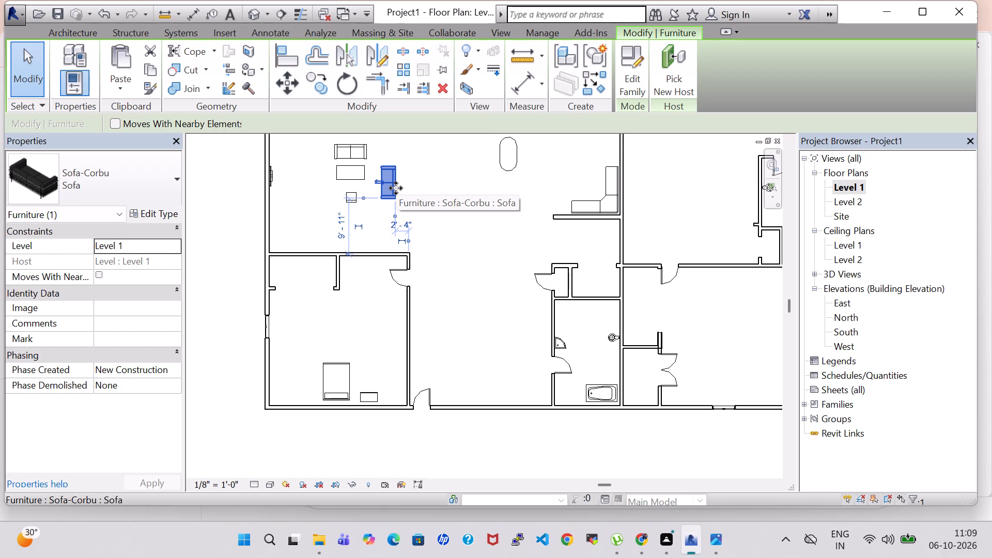
key(Right)
key(Right)
key(Up)
key(Up)
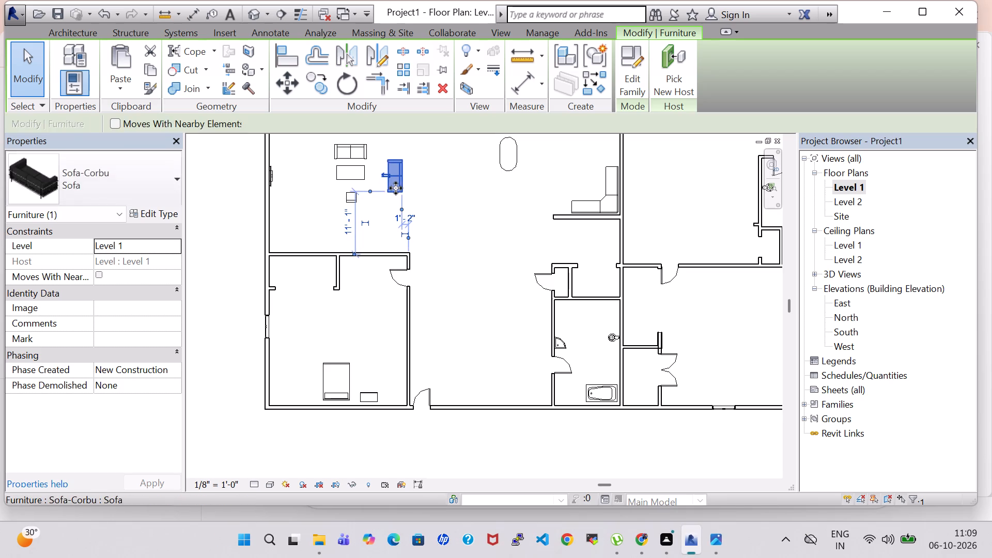
key(Up)
key(Left)
key(Left)
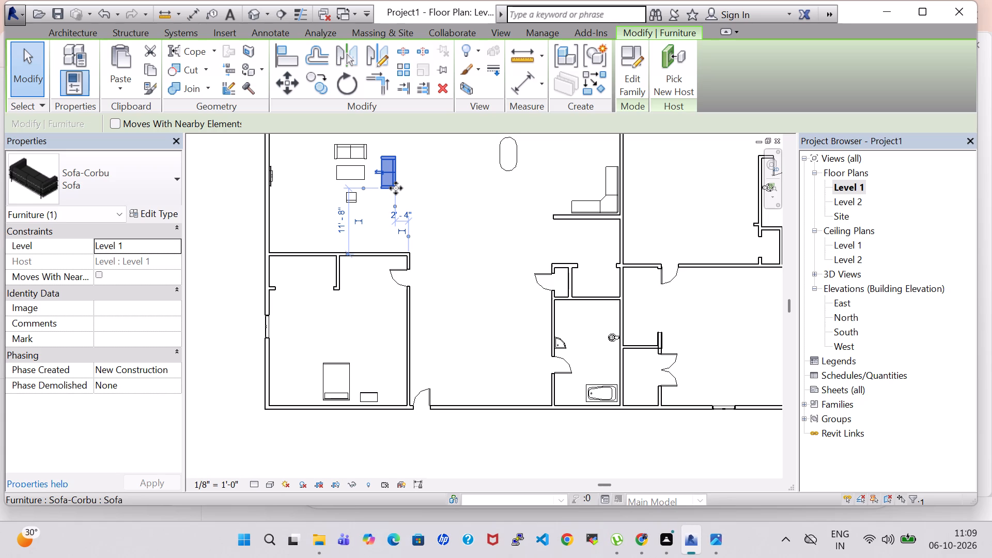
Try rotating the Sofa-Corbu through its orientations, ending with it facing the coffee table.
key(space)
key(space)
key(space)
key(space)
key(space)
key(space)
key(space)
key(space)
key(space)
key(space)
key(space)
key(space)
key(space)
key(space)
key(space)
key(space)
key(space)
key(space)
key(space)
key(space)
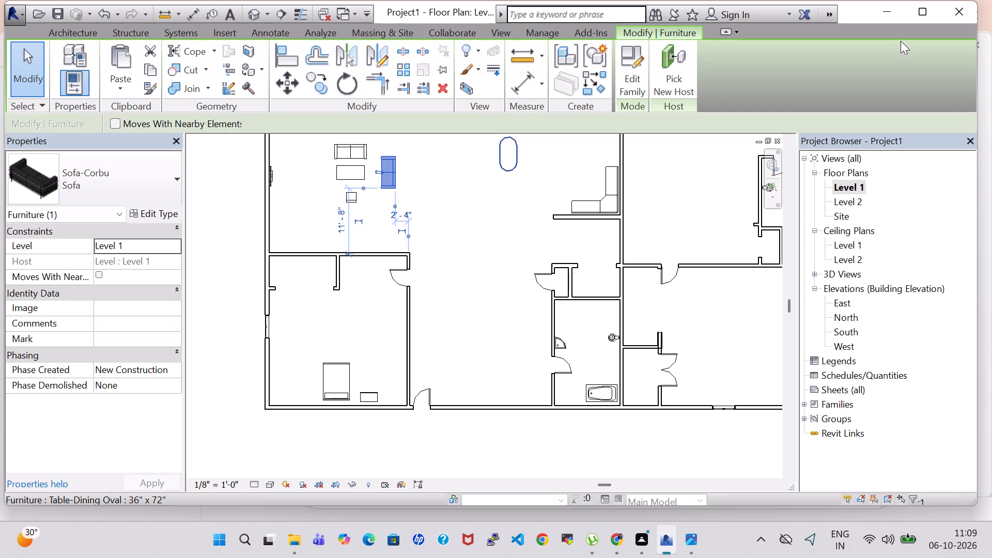
Inspect the round dining table's placement relative to the living area, the kitchen and the oval dining table.
click(493, 358)
scroll(505, 244, up, 1)
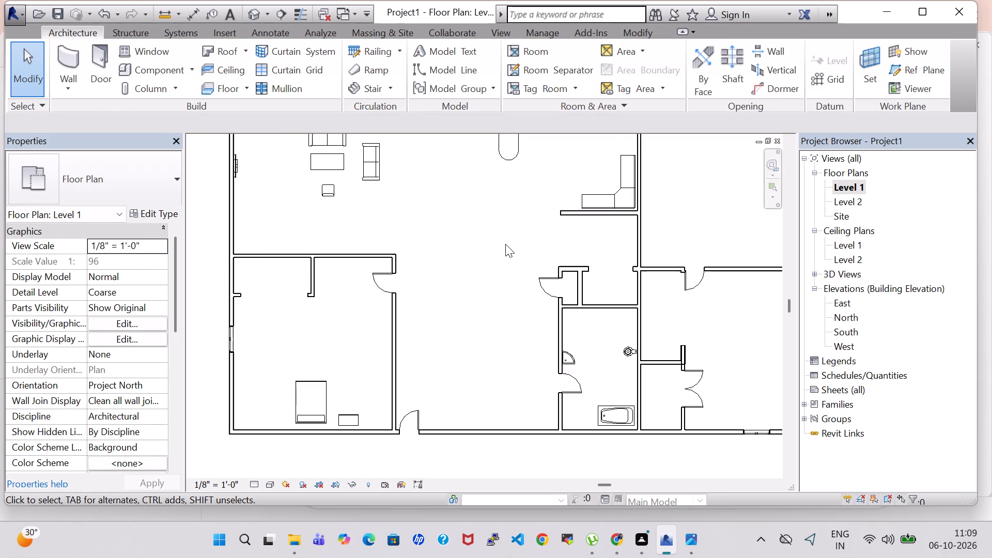
scroll(505, 244, down, 3)
middle_drag(494, 240, 504, 345)
scroll(504, 345, up, 1)
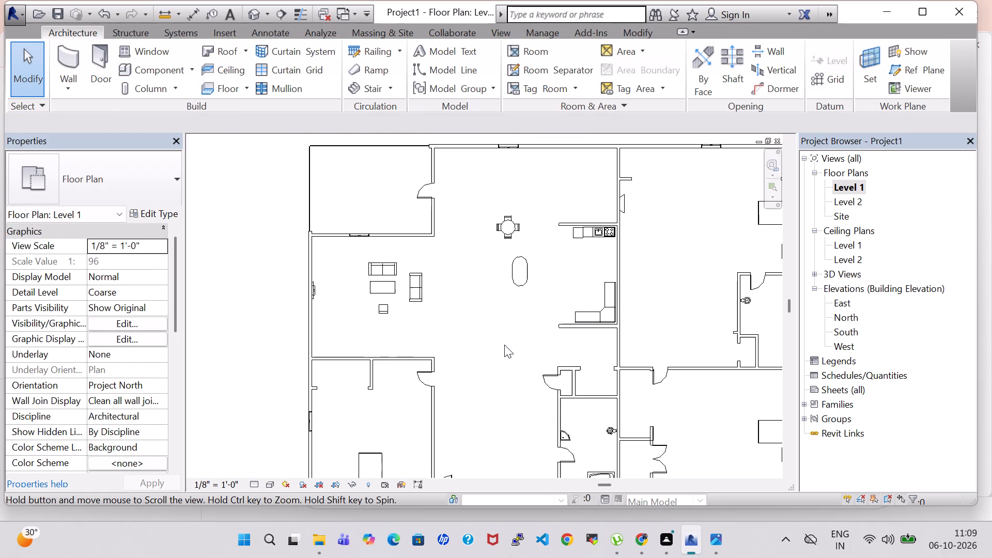
click(515, 229)
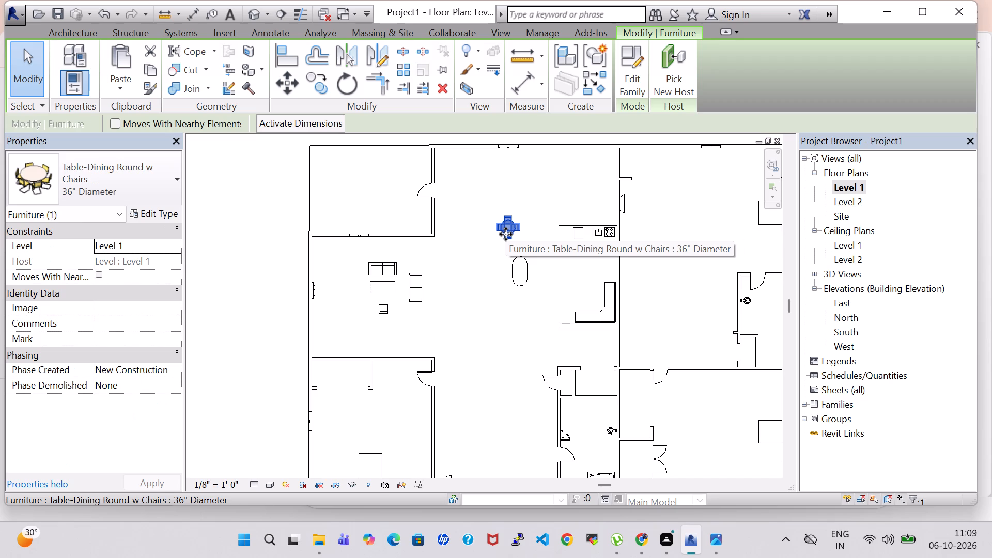
scroll(506, 234, down, 3)
scroll(506, 234, up, 1)
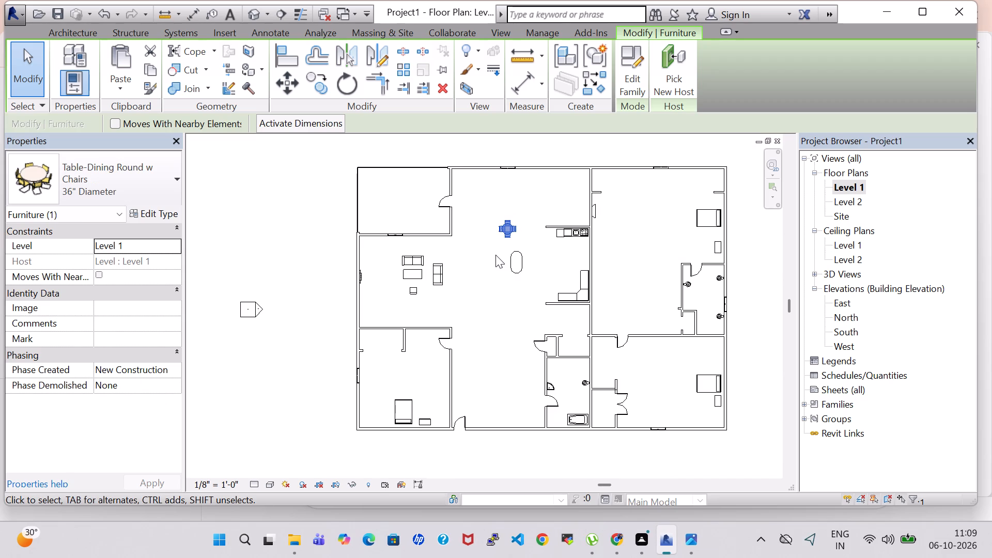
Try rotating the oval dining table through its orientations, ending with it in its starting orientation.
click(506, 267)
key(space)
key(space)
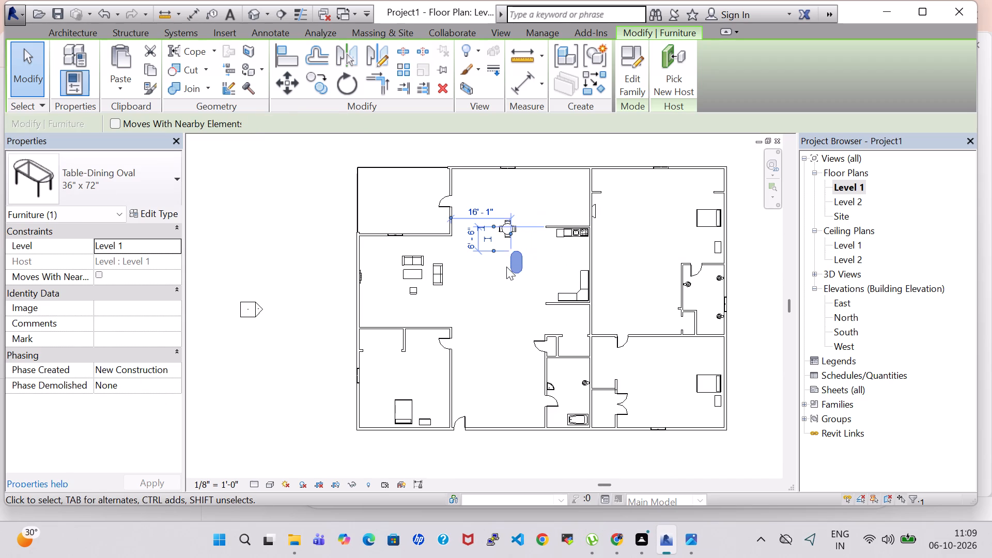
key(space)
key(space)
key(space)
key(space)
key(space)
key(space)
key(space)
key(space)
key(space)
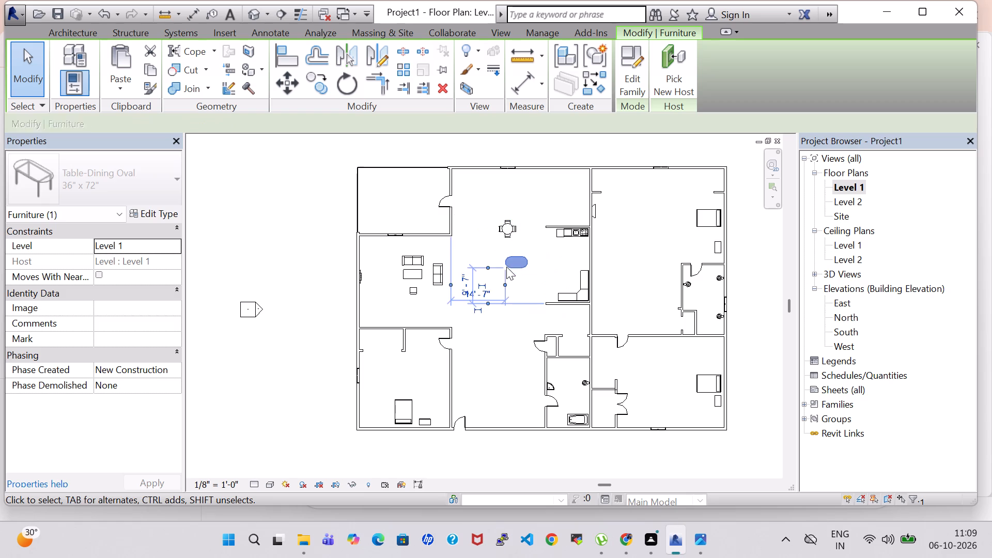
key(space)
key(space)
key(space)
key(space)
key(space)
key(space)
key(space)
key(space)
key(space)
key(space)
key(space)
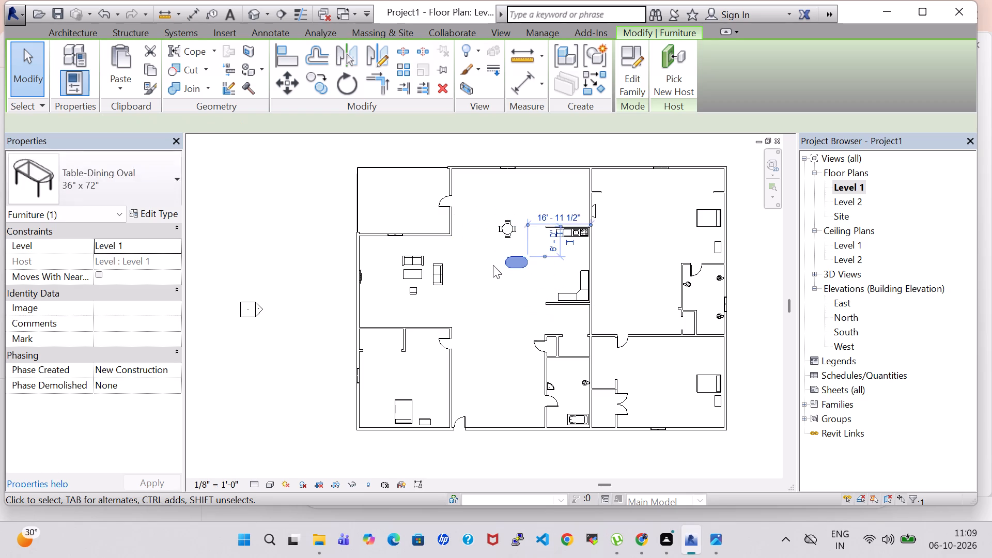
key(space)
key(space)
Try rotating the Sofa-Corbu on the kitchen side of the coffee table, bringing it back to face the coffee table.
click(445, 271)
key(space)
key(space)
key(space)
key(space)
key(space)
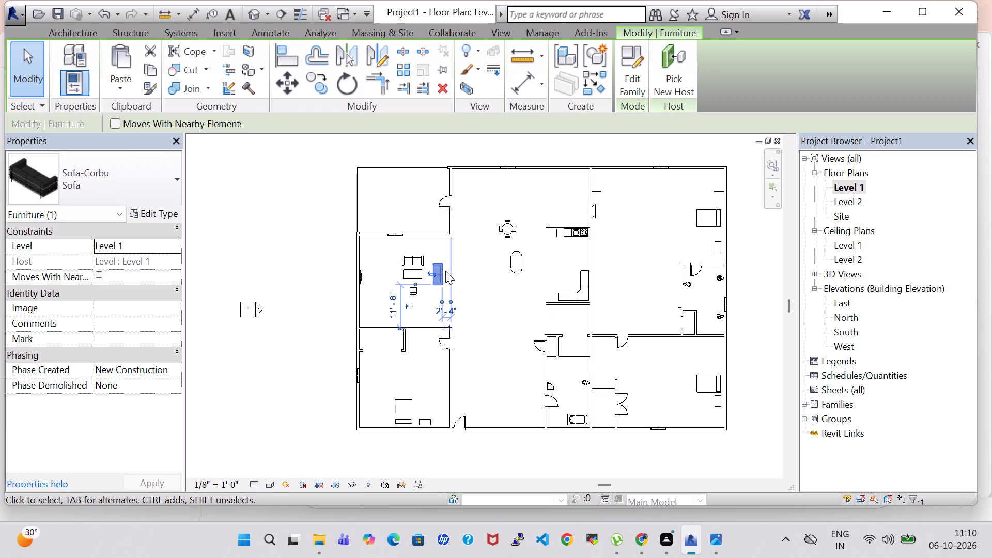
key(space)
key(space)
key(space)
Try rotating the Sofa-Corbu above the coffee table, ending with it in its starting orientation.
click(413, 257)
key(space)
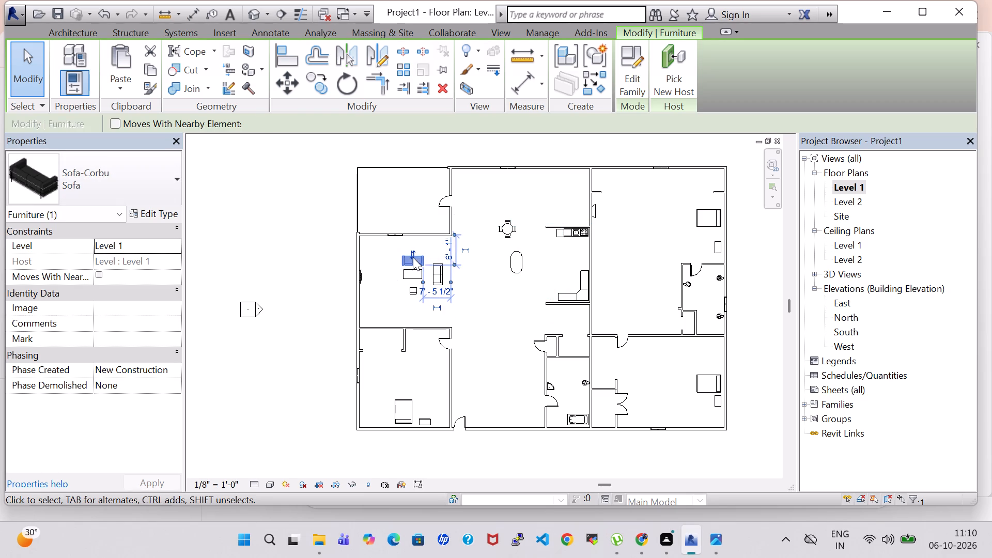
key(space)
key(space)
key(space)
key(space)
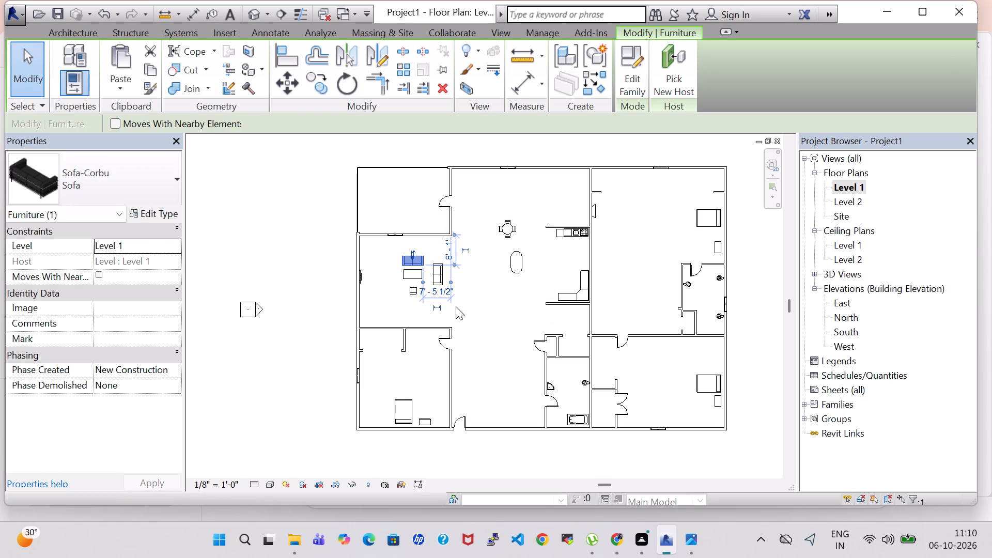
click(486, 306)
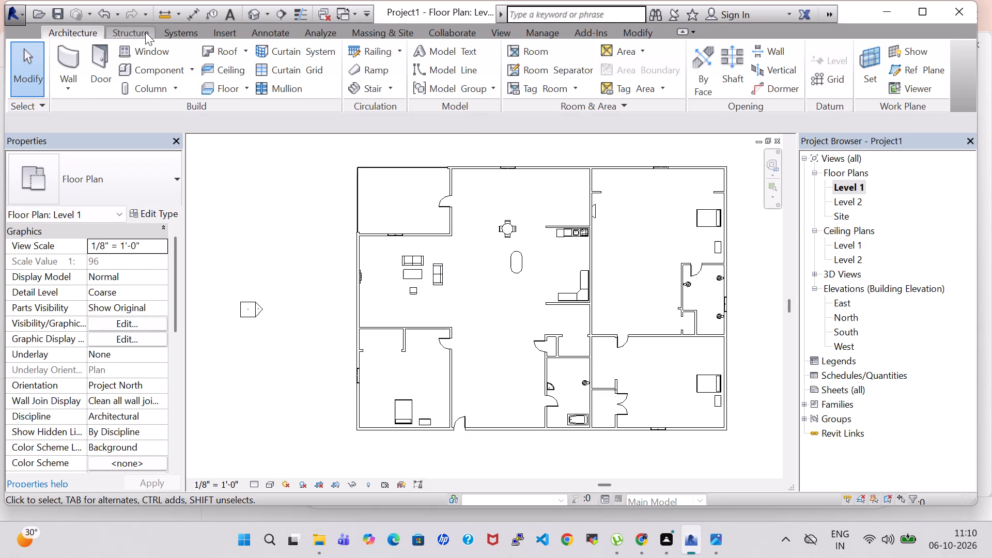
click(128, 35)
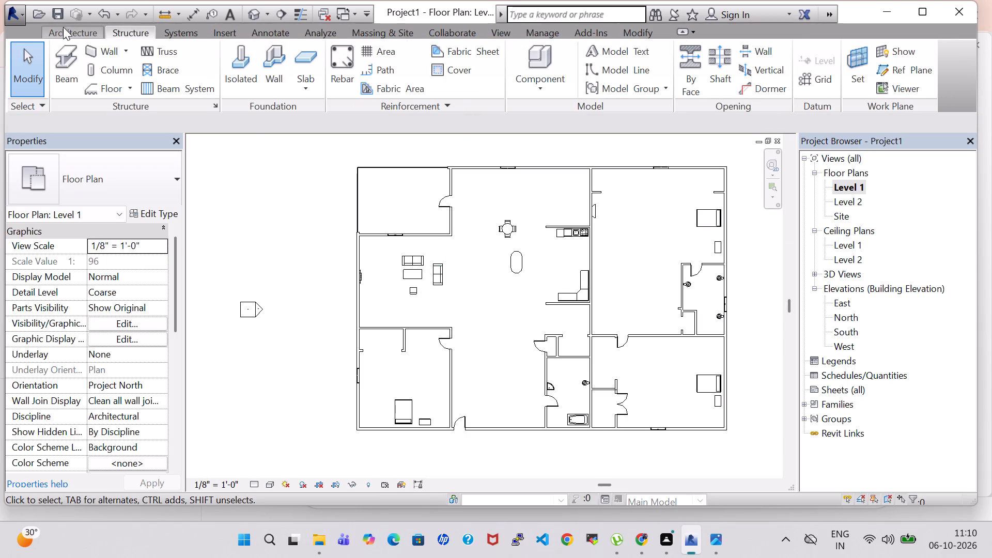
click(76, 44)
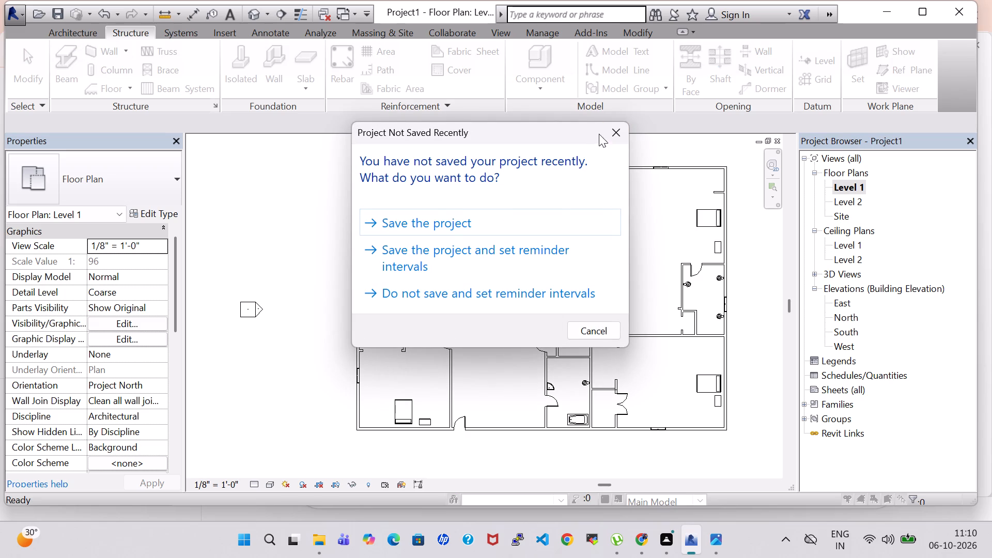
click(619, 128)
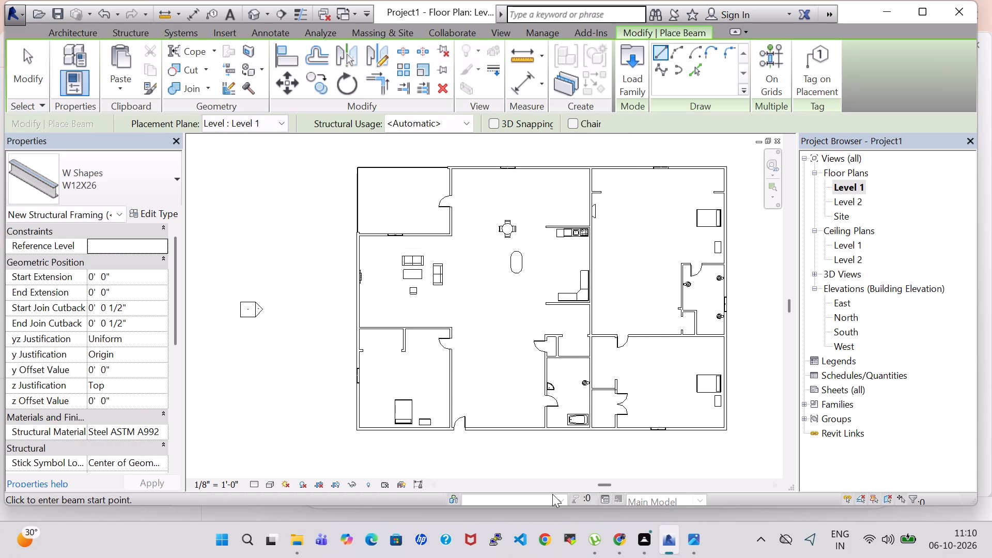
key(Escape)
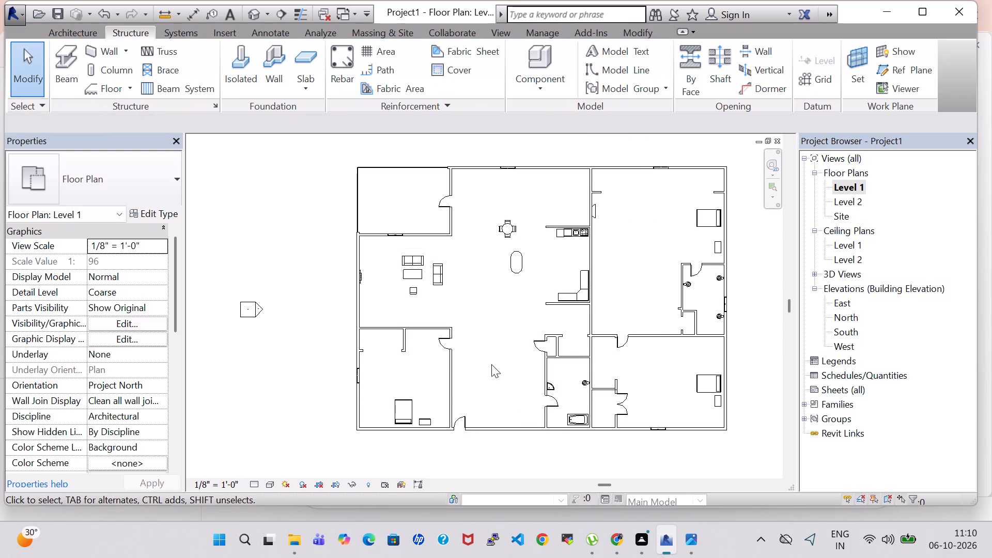
Load the Chair-Task Arms family from the US Imperial library's Furniture > Seating folder as the component for placement.
click(80, 24)
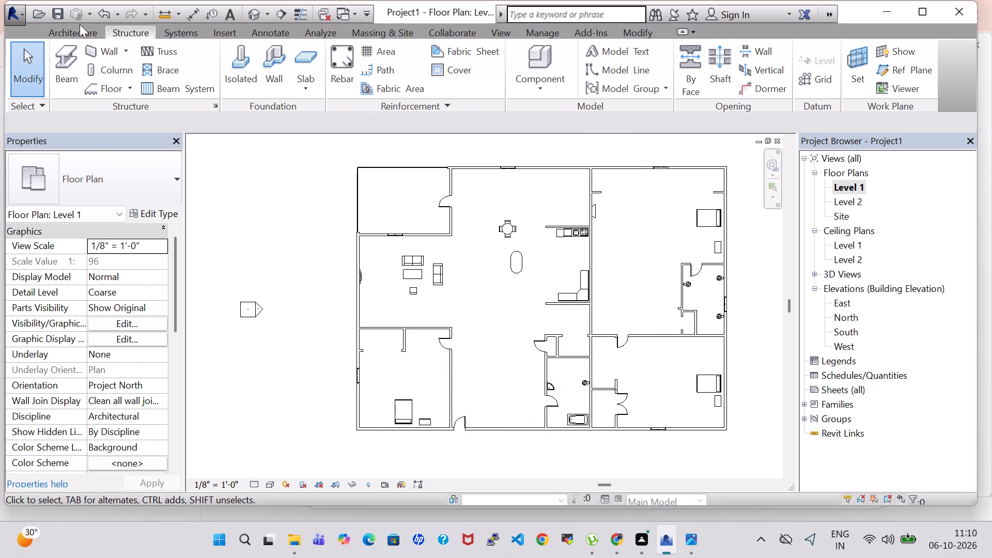
click(74, 31)
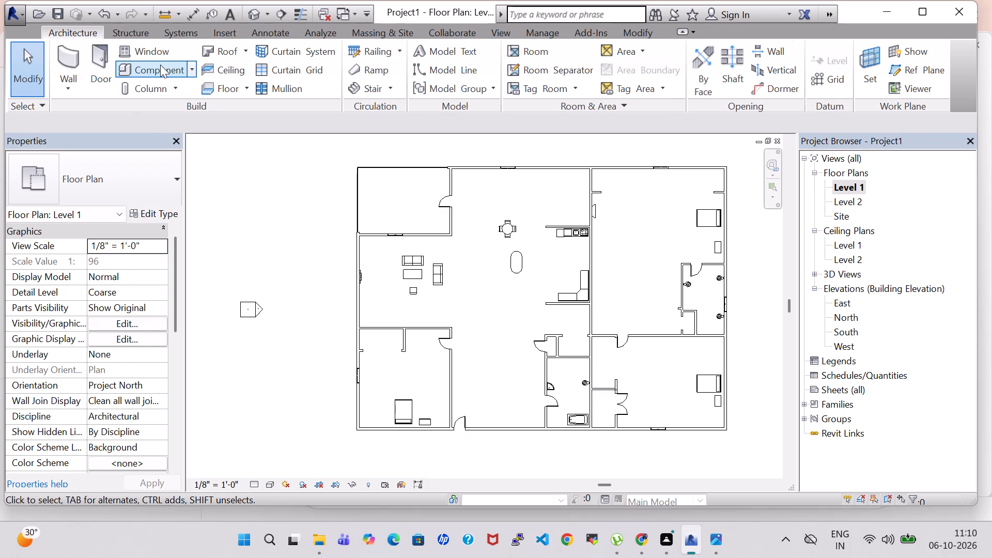
click(161, 77)
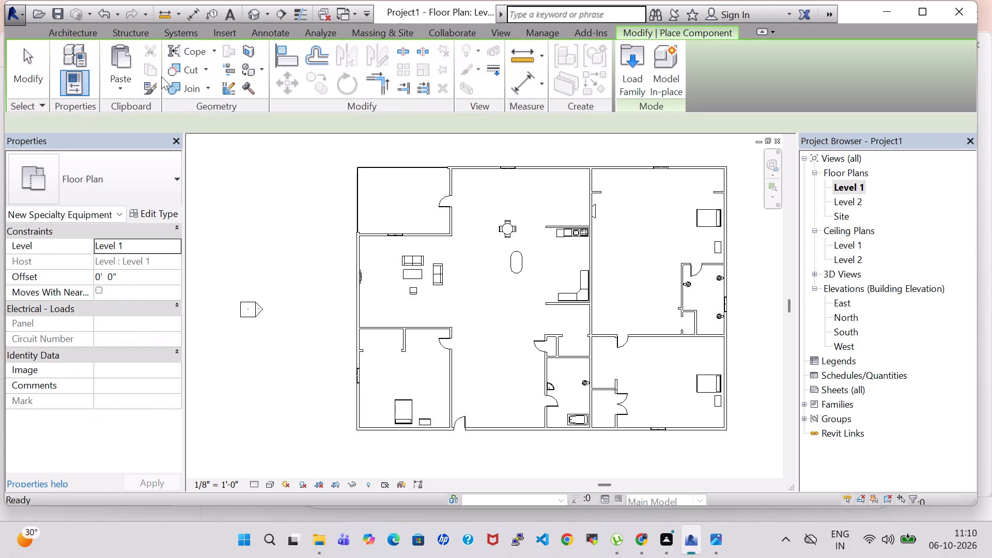
click(624, 51)
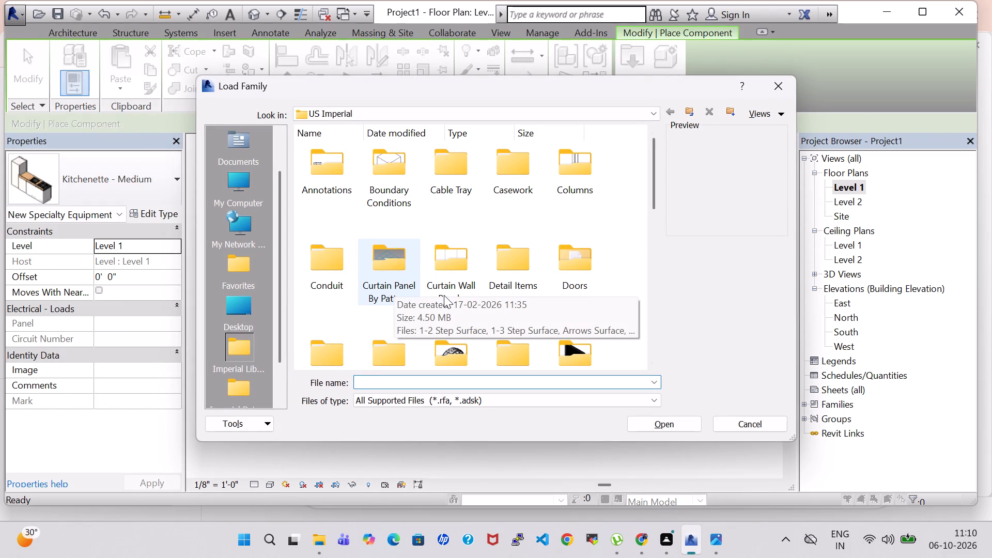
scroll(444, 296, down, 1)
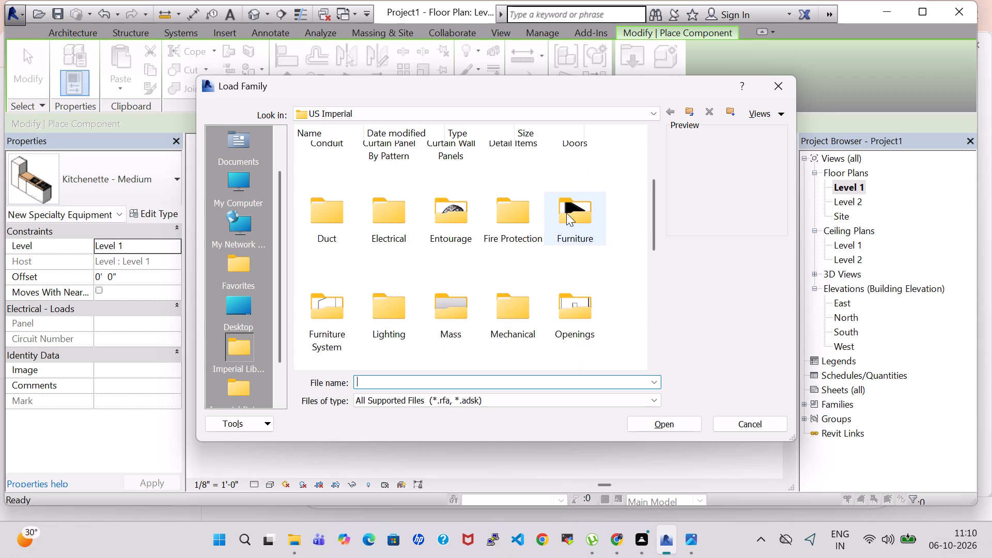
double_click(574, 217)
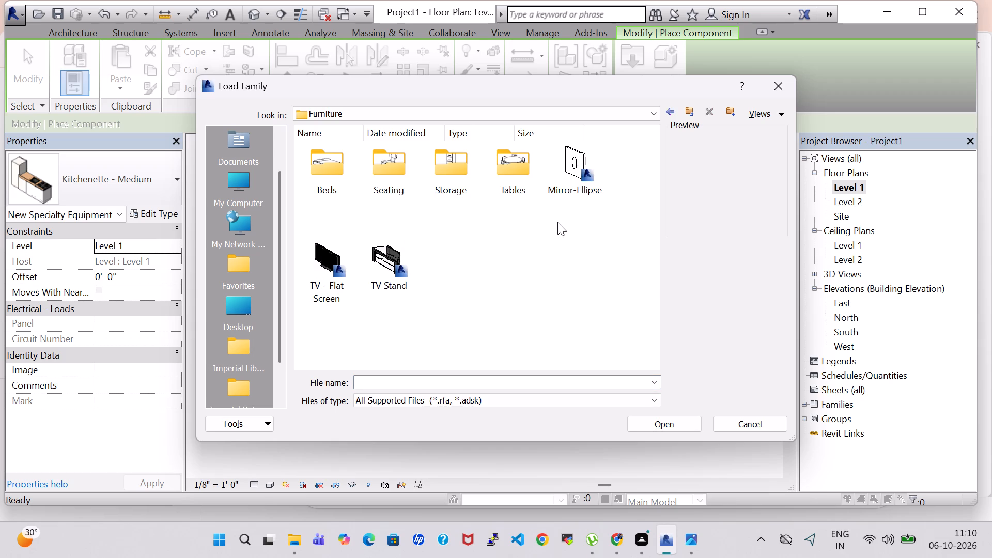
double_click(400, 179)
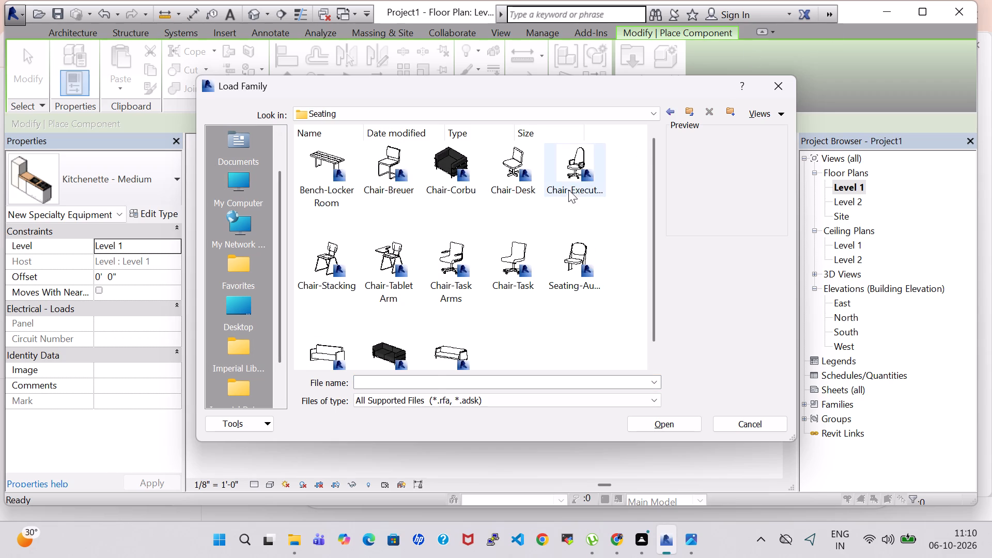
click(467, 256)
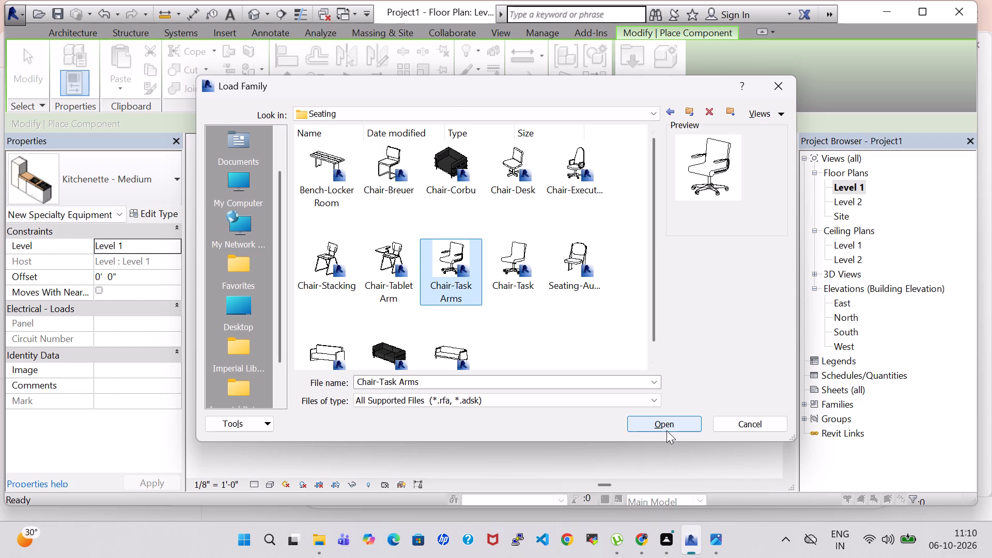
click(667, 430)
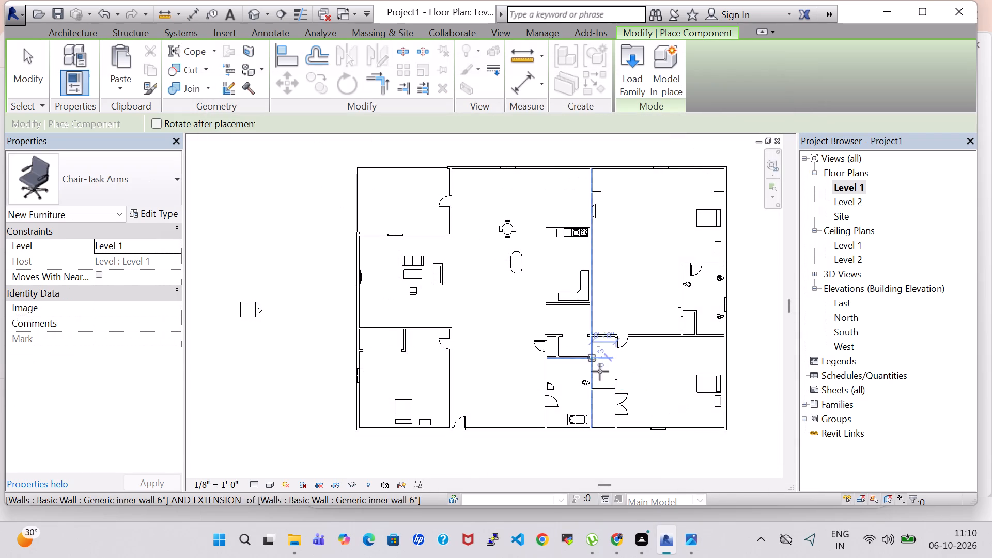
Place a Chair-Task Arms near the lower-right bedroom's bottom wall, about 13'-5" from the outer side wall and 8'-9" below the closet's upper wall.
scroll(678, 368, up, 8)
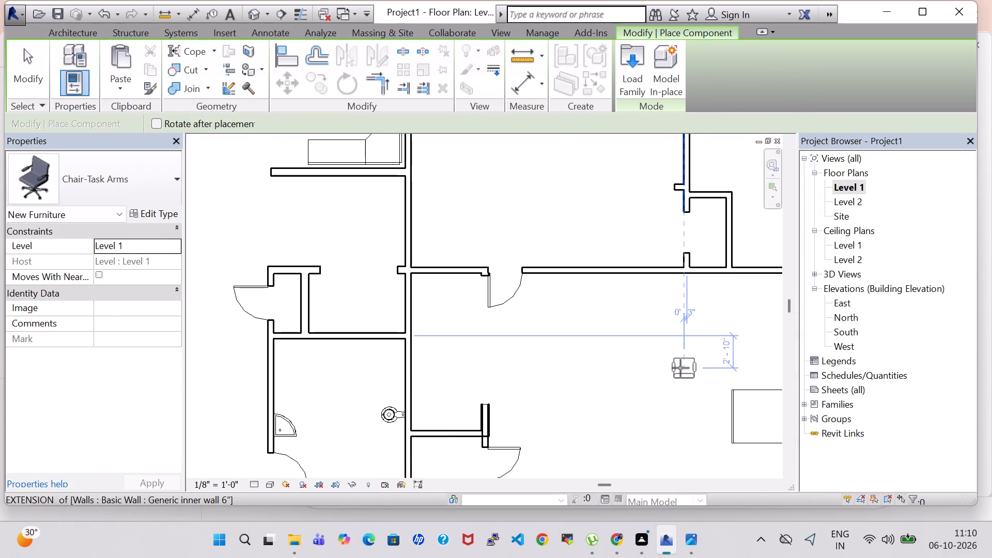
scroll(680, 368, down, 5)
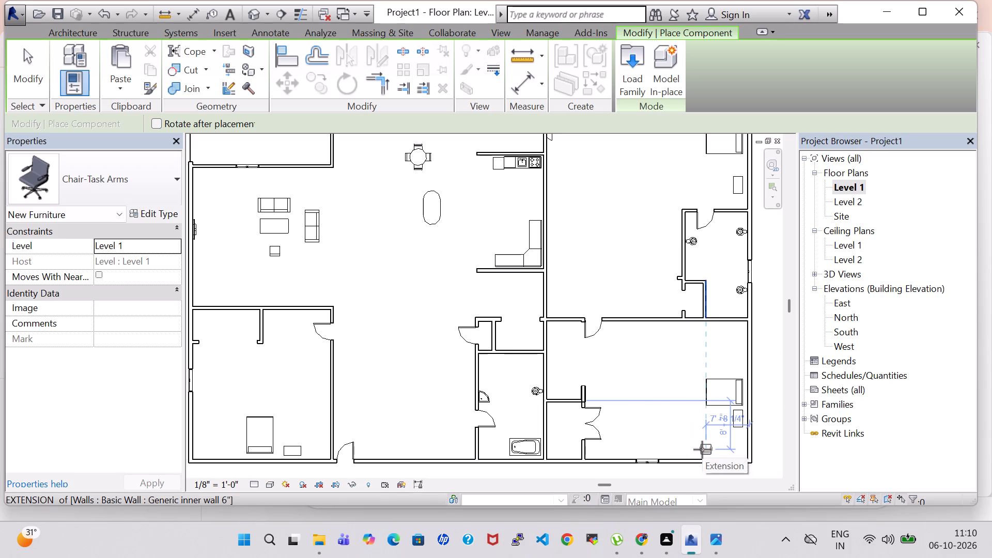
scroll(671, 448, up, 7)
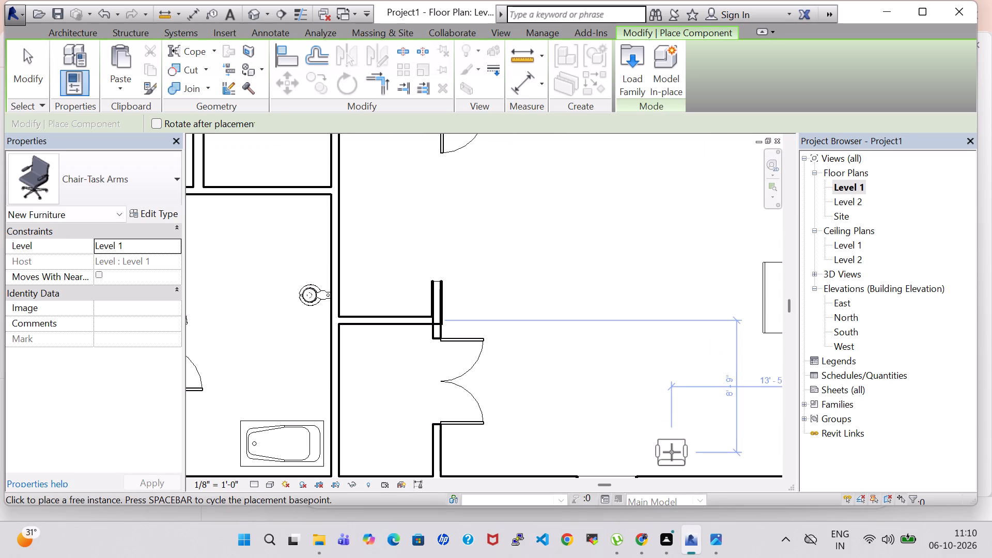
click(672, 452)
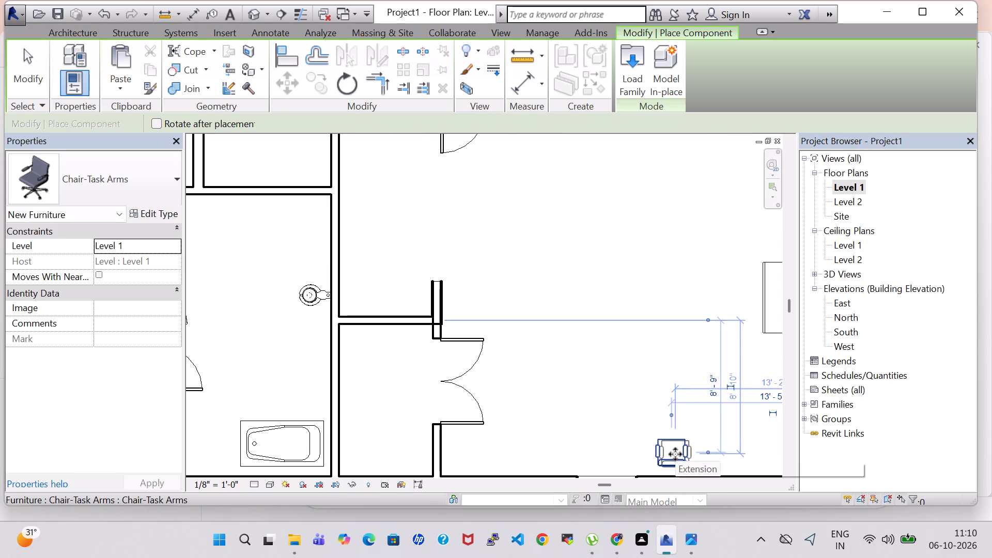
Place a Chair-Task Arms by the lower-left bedroom's window wall, about 10'-4" below the closet opening and 10'-7" from the closet's inner side wall.
scroll(675, 454, down, 4)
scroll(472, 411, down, 7)
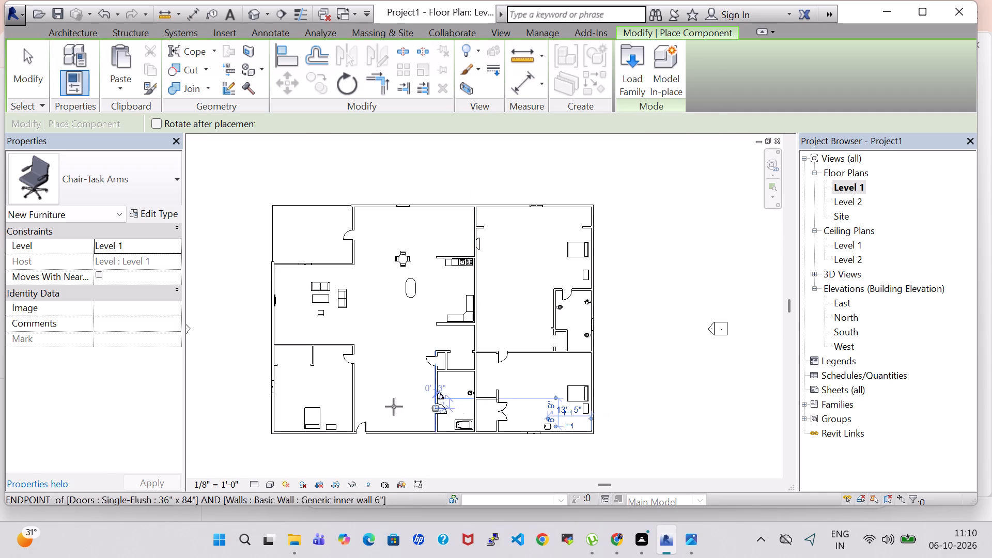
scroll(283, 375, up, 13)
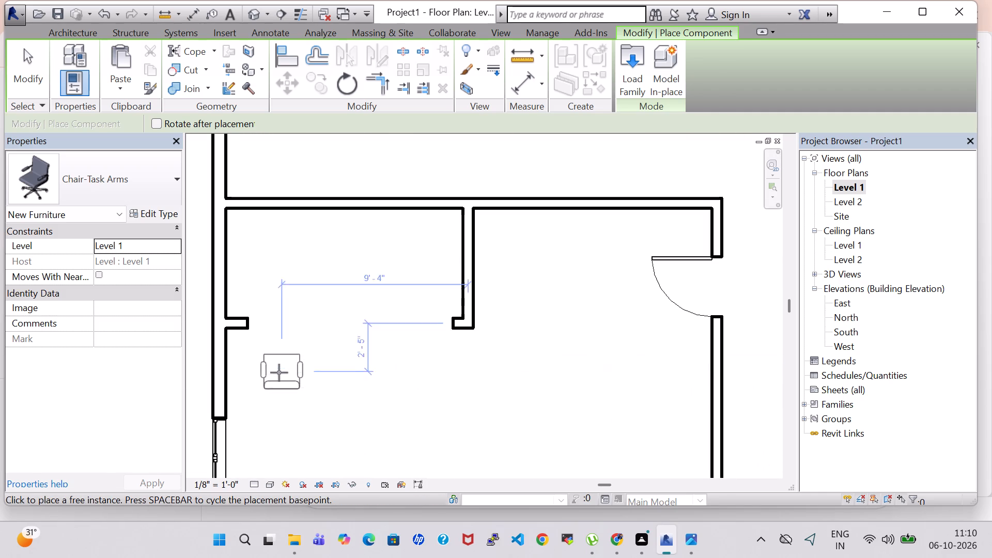
scroll(252, 435, down, 5)
middle_drag(254, 456, 273, 421)
scroll(255, 456, up, 1)
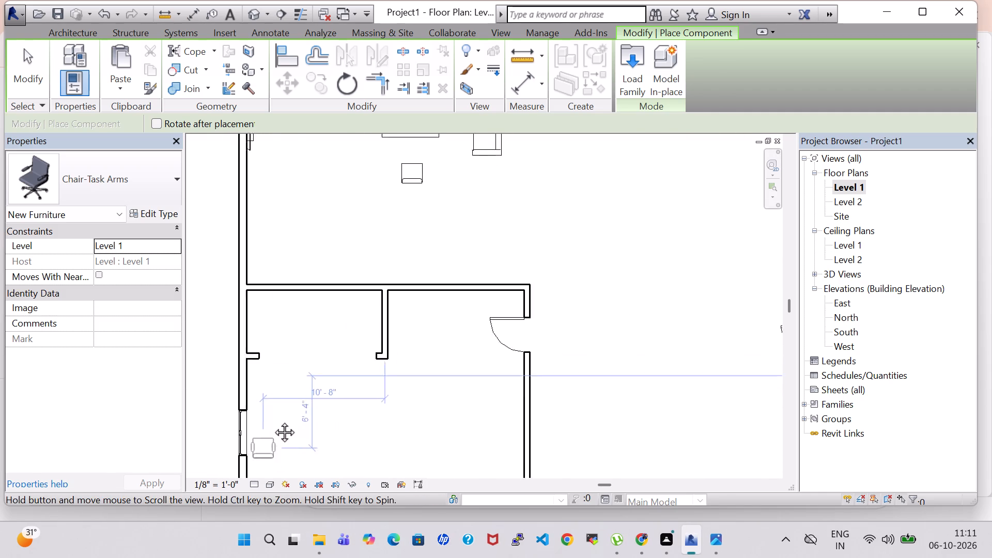
middle_drag(273, 421, 315, 311)
click(316, 337)
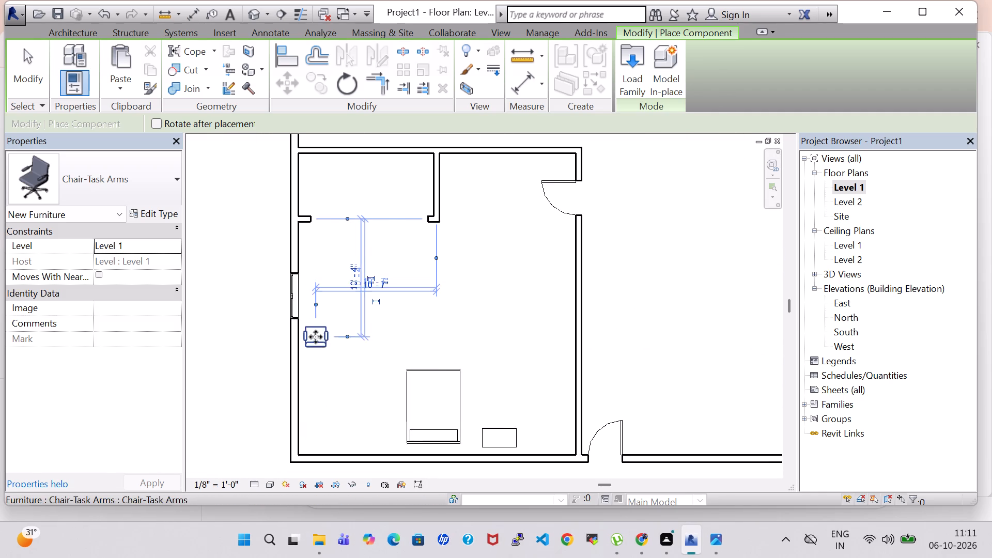
Place a Chair-Task Arms between the upper-right bedroom's bed and the short wall stub, about 1'-7" from the side wall and 2'-7" below the stub.
scroll(354, 337, down, 3)
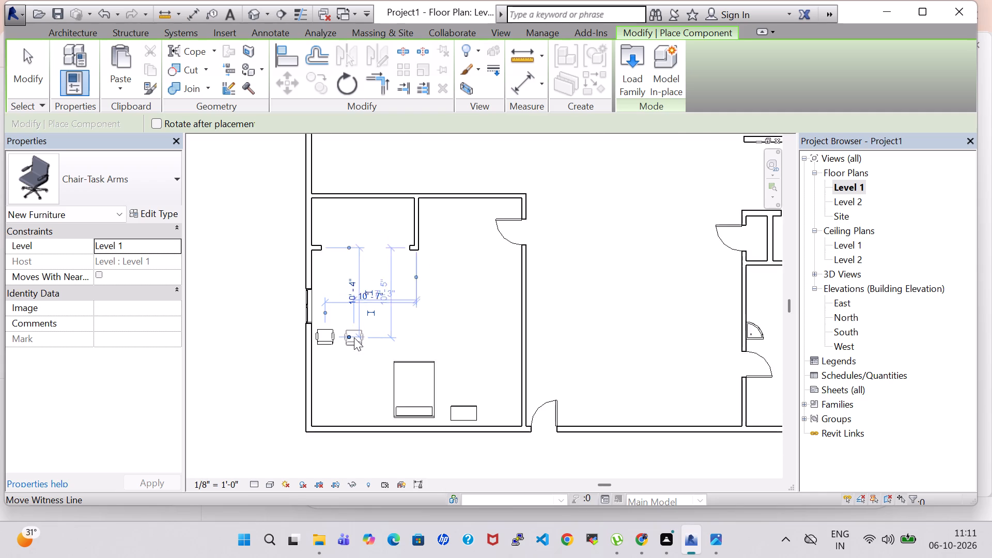
scroll(354, 337, down, 2)
scroll(590, 303, up, 1)
middle_drag(590, 303, 371, 430)
middle_drag(583, 334, 565, 361)
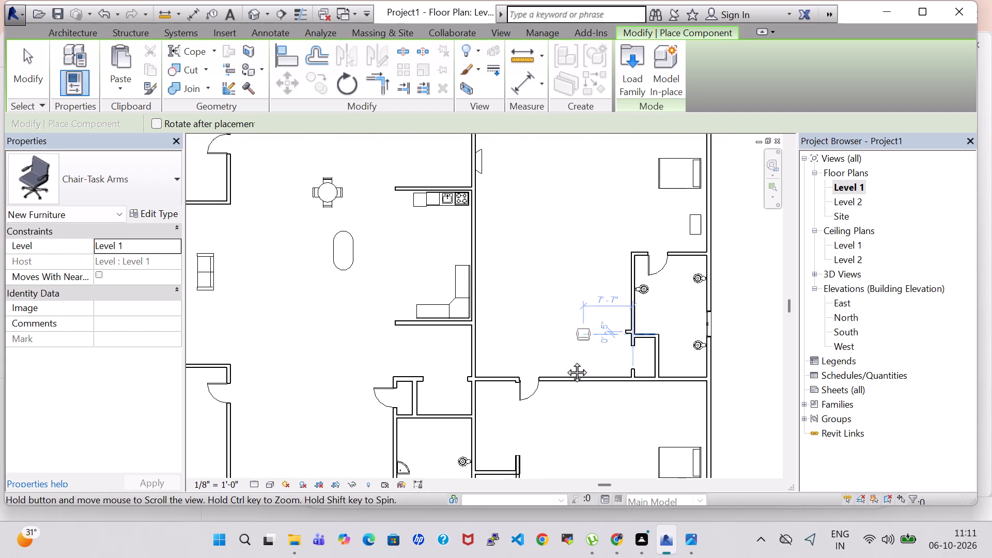
middle_drag(565, 361, 487, 448)
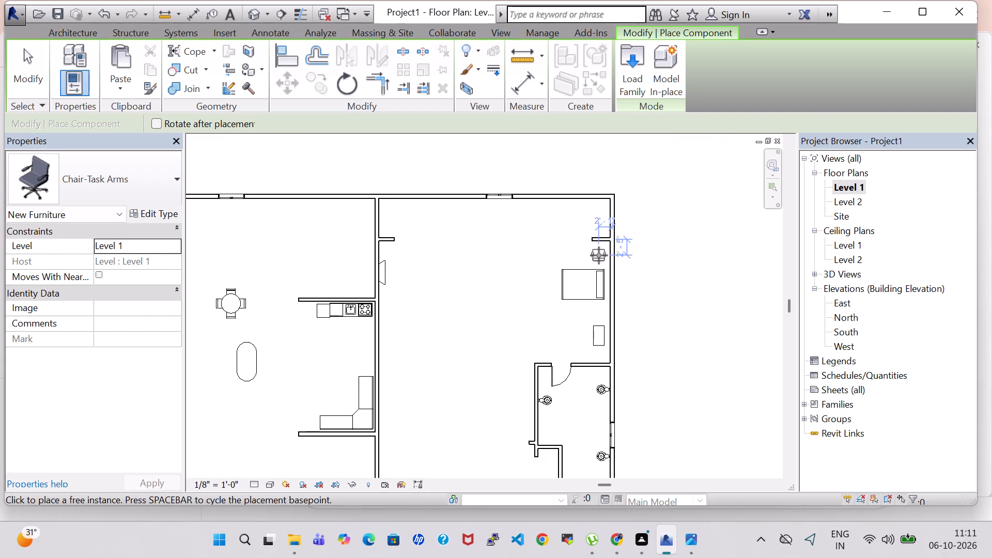
scroll(599, 255, up, 5)
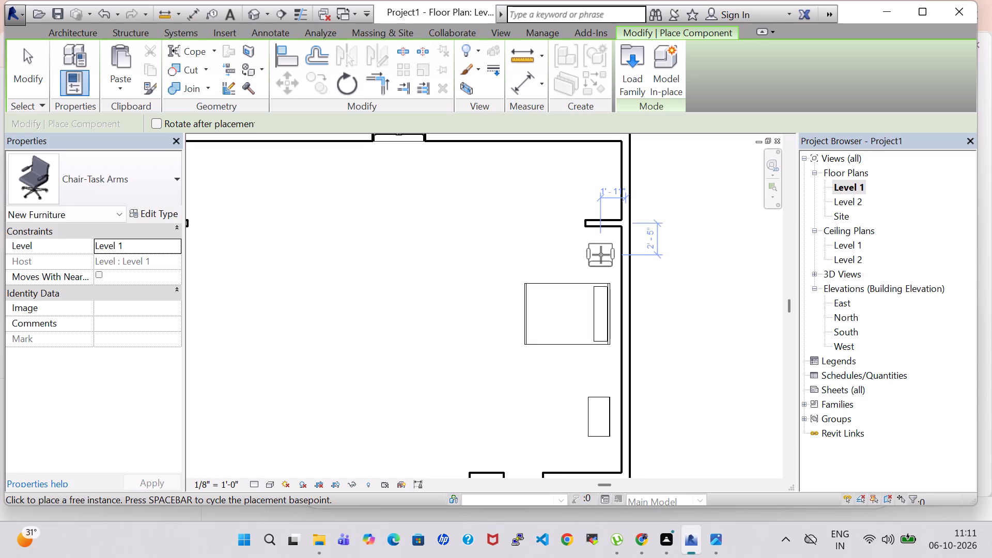
click(605, 257)
key(Escape)
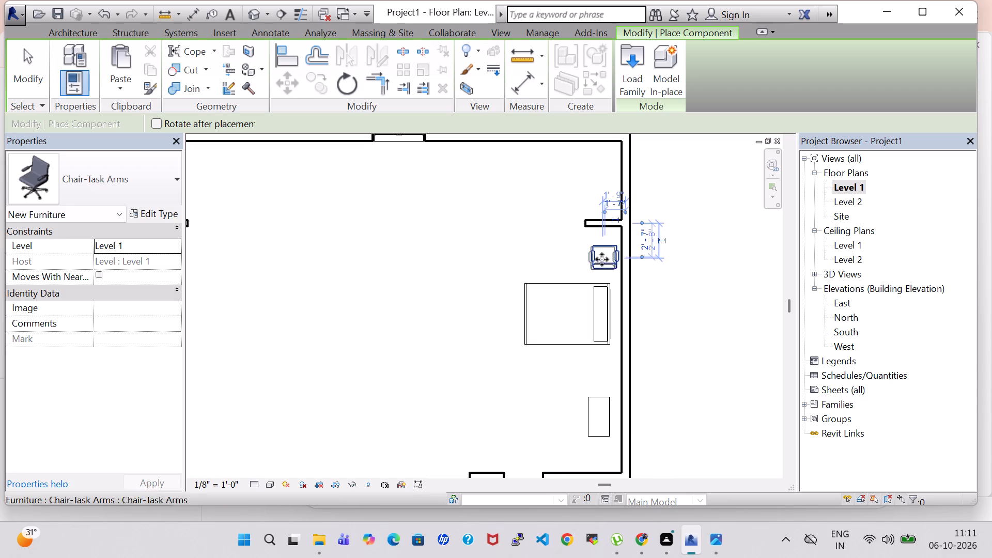
key(Escape)
key(Escape)
click(602, 259)
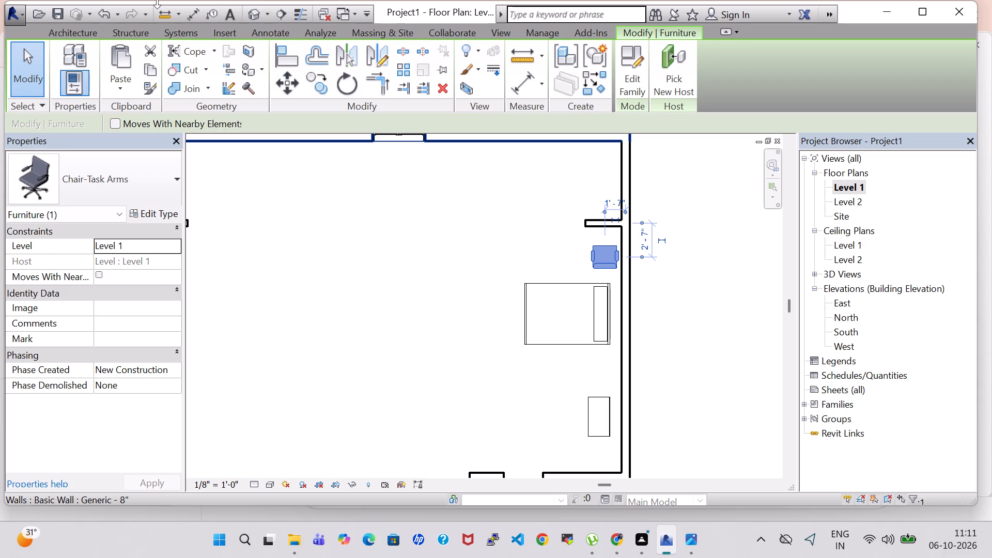
Examine the furnished house in the 3D view, checking the living and dining furniture and the task chairs in the bedrooms.
click(251, 7)
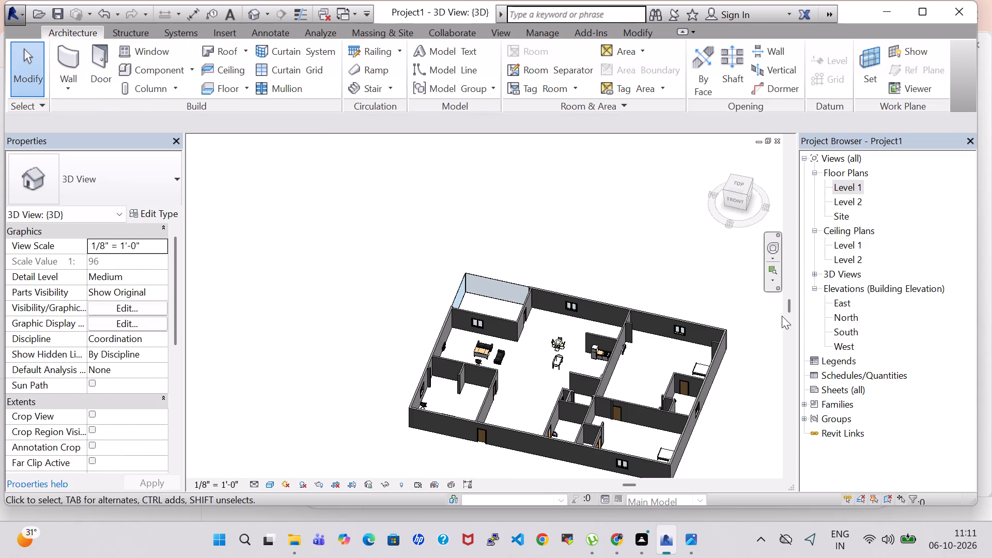
scroll(724, 344, up, 6)
middle_drag(535, 380, 638, 280)
scroll(535, 380, up, 1)
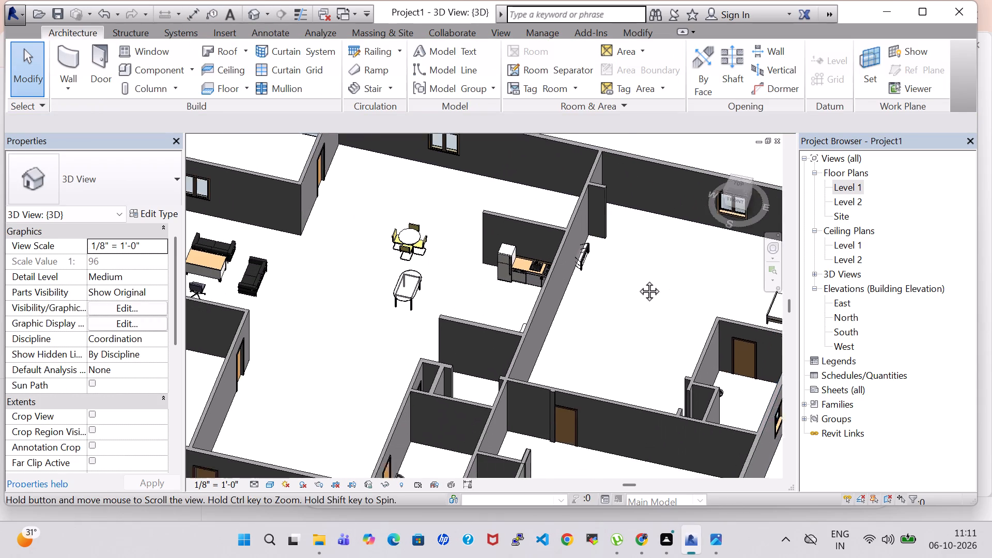
middle_drag(638, 280, 653, 271)
scroll(359, 314, up, 1)
middle_drag(359, 314, 388, 313)
scroll(368, 326, up, 1)
middle_drag(368, 326, 384, 326)
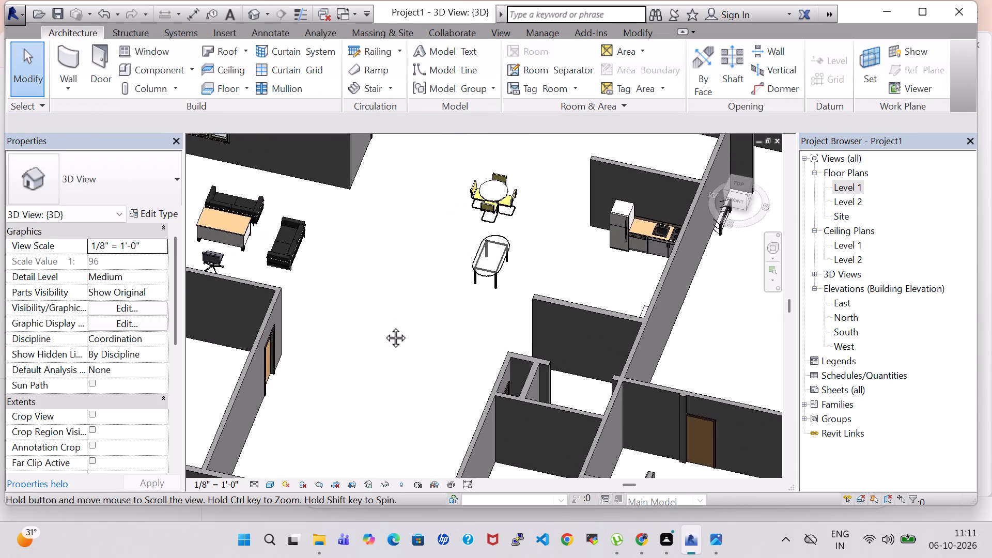
middle_drag(384, 326, 591, 287)
middle_click(314, 353)
scroll(314, 353, up, 1)
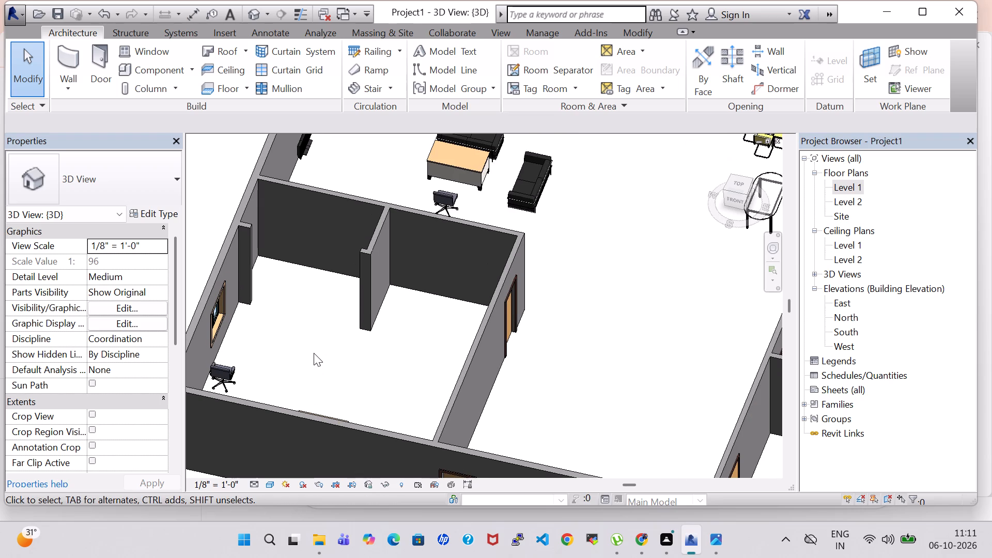
shift+middle_drag(314, 353, 450, 354)
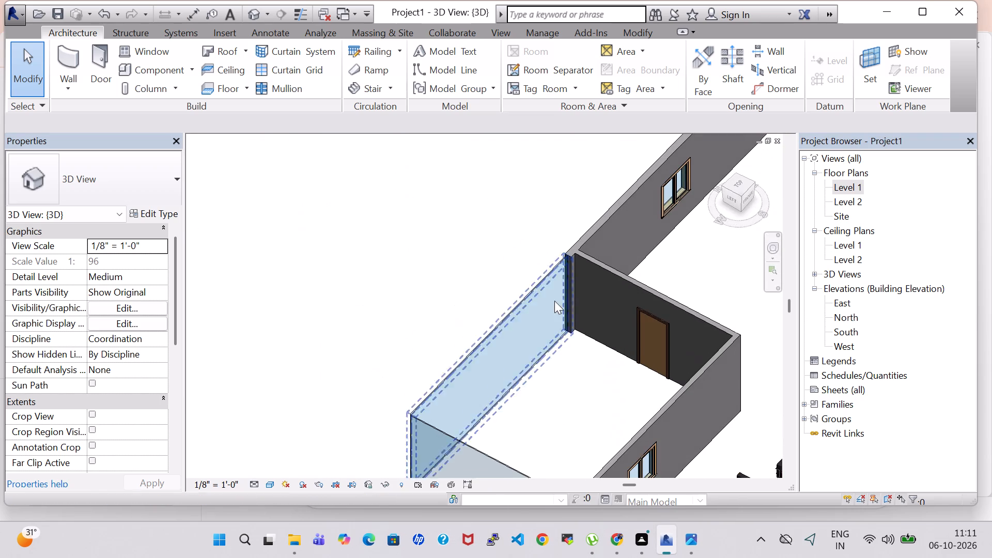
scroll(774, 408, up, 1)
scroll(752, 426, down, 4)
shift+middle_drag(751, 426, 640, 399)
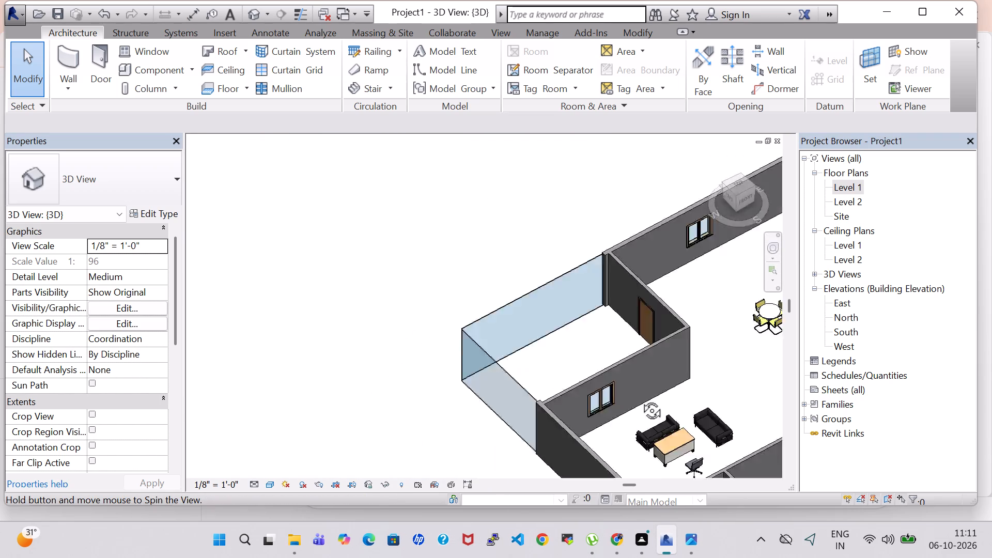
shift+middle_drag(640, 399, 516, 307)
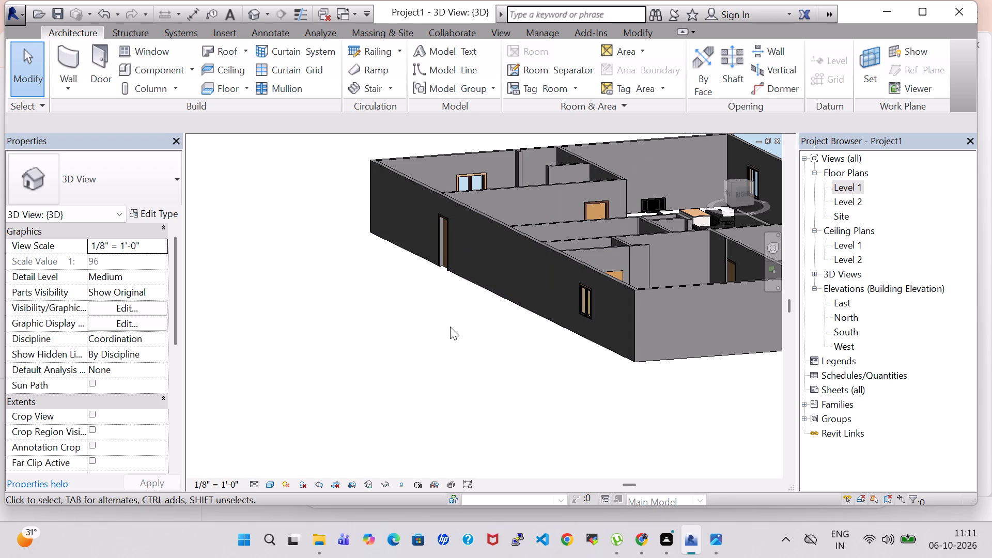
shift+middle_drag(450, 327, 443, 338)
shift+scroll(413, 386, up, 1)
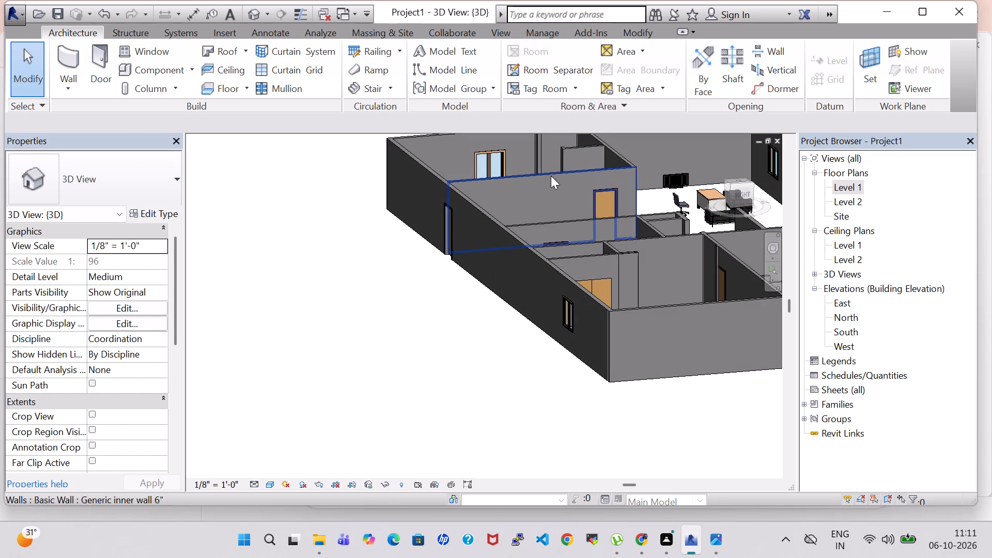
shift+middle_drag(445, 255, 443, 313)
shift+scroll(445, 255, up, 1)
shift+middle_click(443, 313)
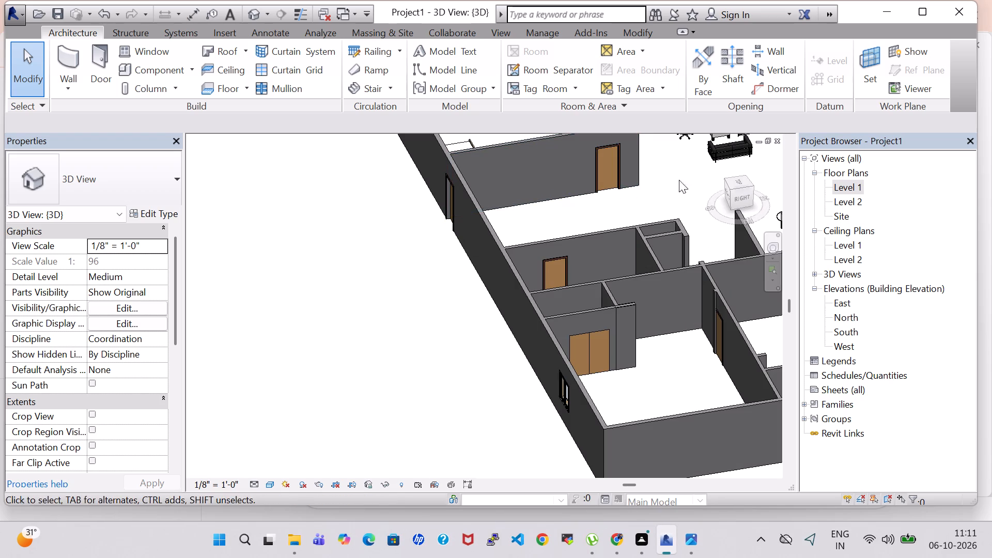
shift+middle_drag(688, 180, 661, 242)
shift+scroll(662, 241, up, 1)
drag(628, 485, 665, 482)
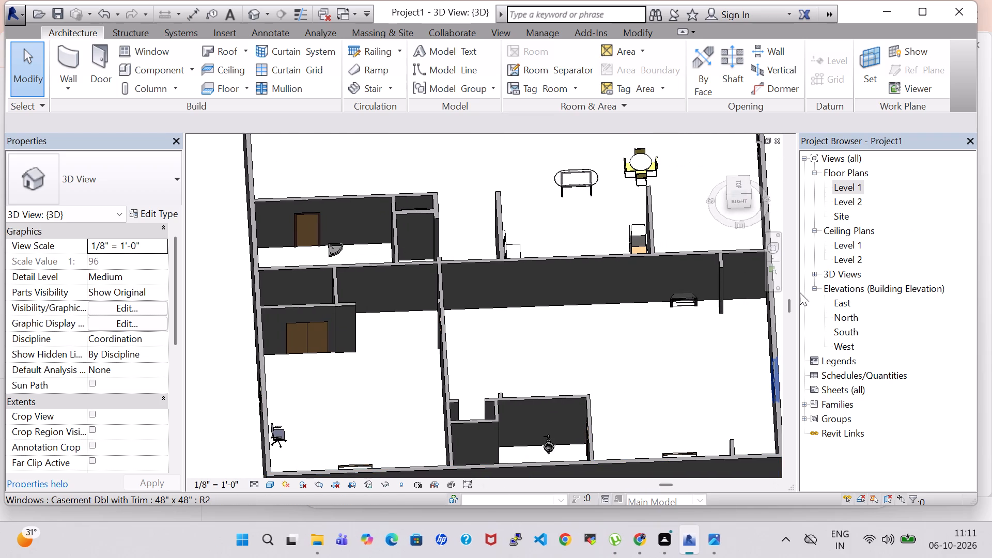
middle_drag(695, 337, 707, 451)
shift+scroll(703, 460, up, 1)
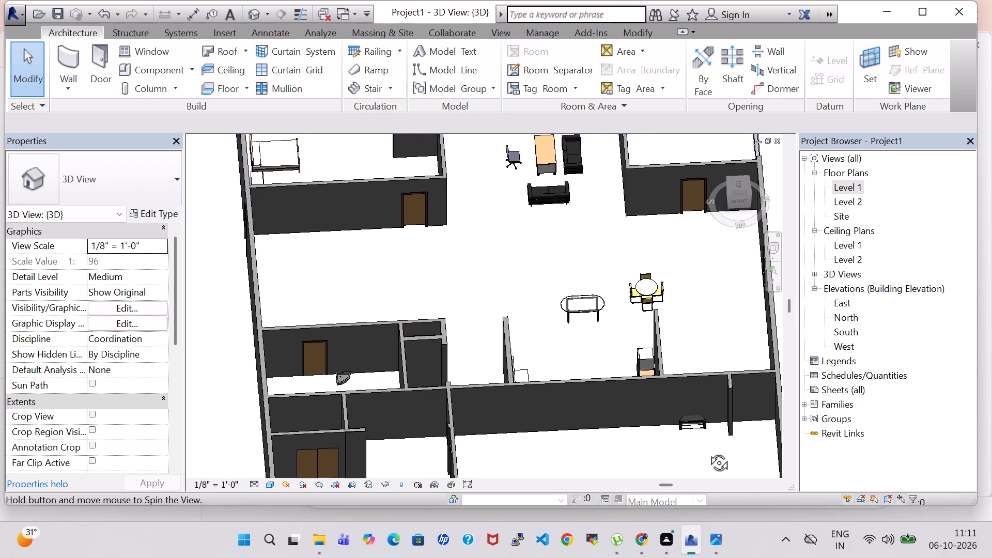
middle_drag(707, 451, 771, 432)
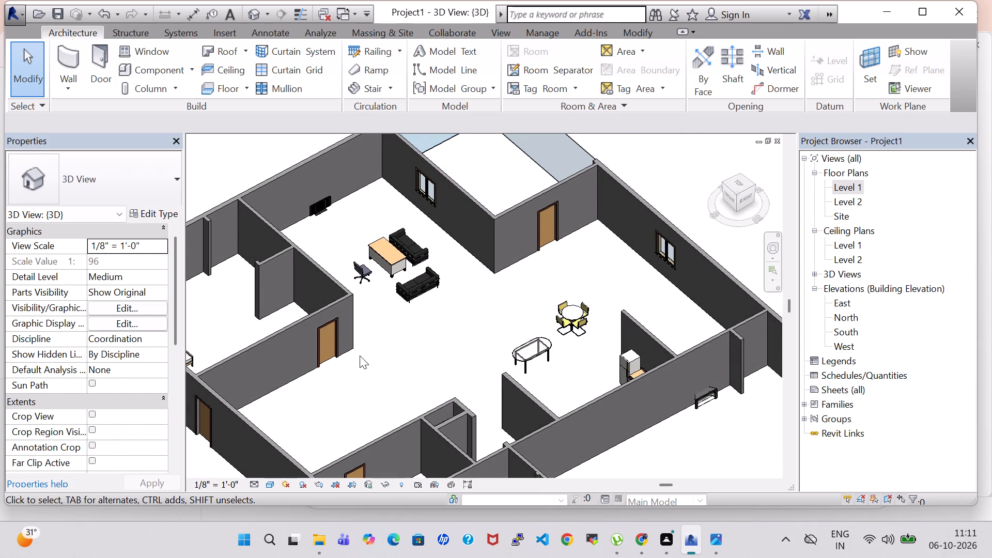
middle_drag(361, 357, 441, 388)
scroll(303, 333, up, 1)
middle_drag(303, 333, 253, 317)
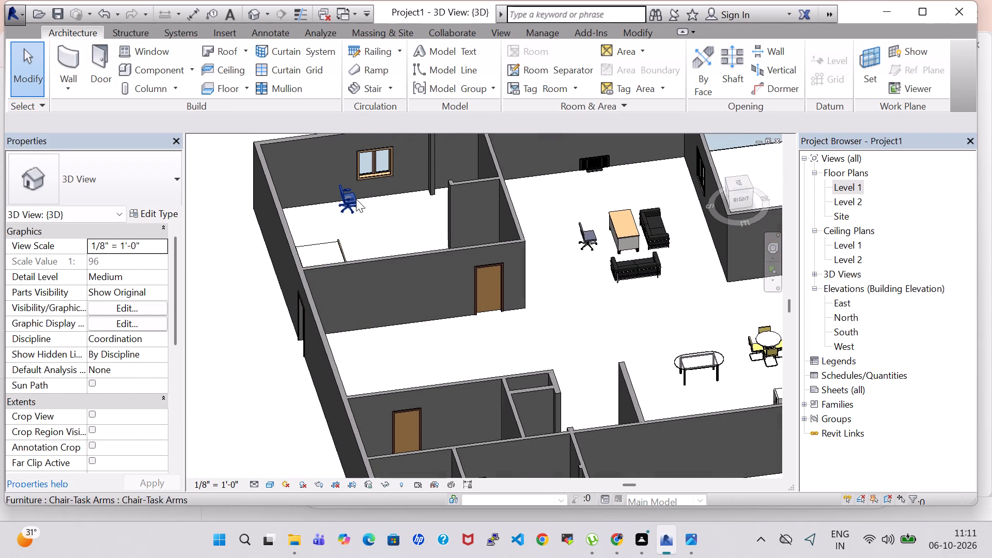
Rotate the Chair-Task Arms by the lower-left bedroom's window and shift it along the window wall toward the bed-side outer wall.
click(356, 199)
click(364, 226)
click(351, 206)
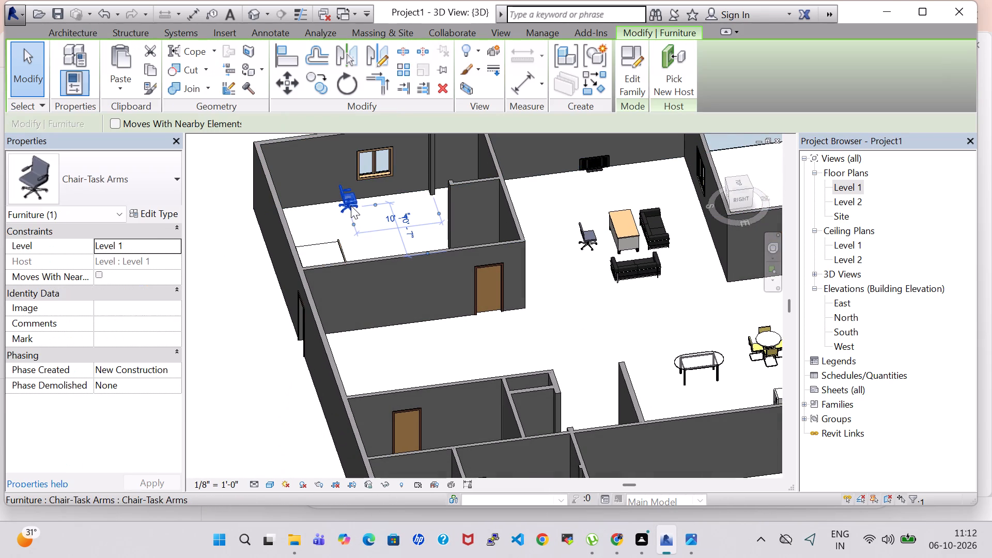
key(space)
key(space)
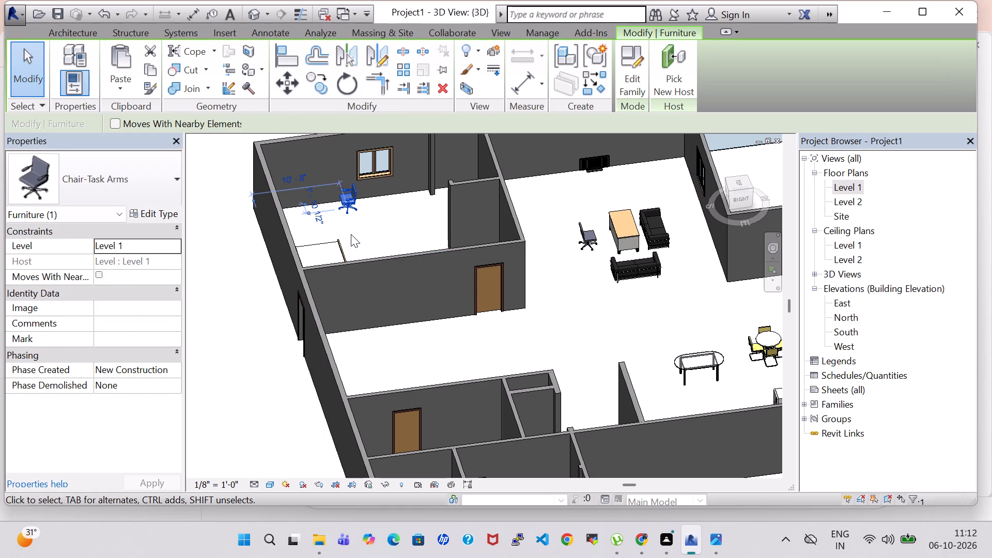
key(Left)
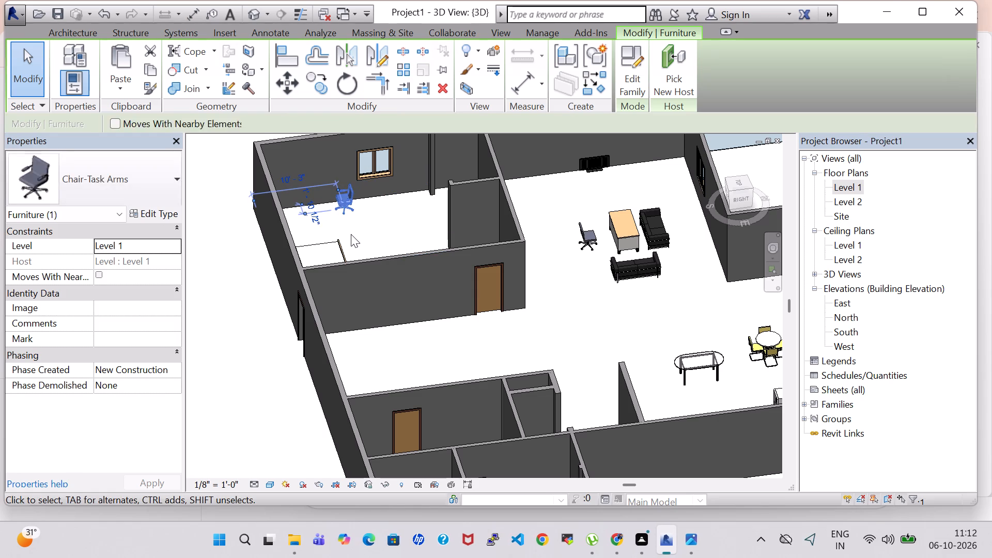
key(Left)
key(Left)
key(Left)
key(Left)
Move the window-side task chair away from the window wall to about 3'-2", and slightly closer to the bed-side outer wall.
scroll(351, 234, up, 1)
middle_drag(351, 234, 260, 251)
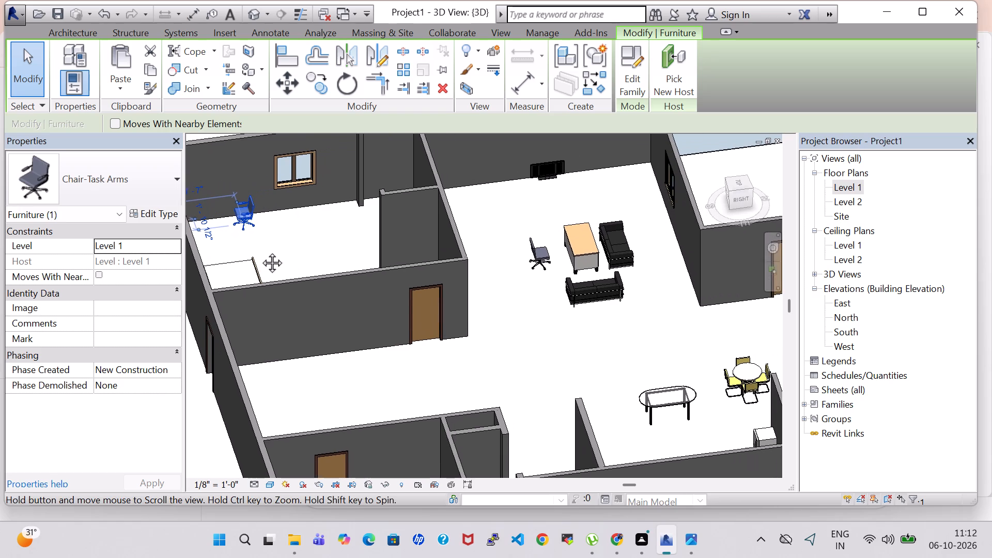
middle_drag(260, 251, 259, 252)
middle_drag(303, 241, 308, 243)
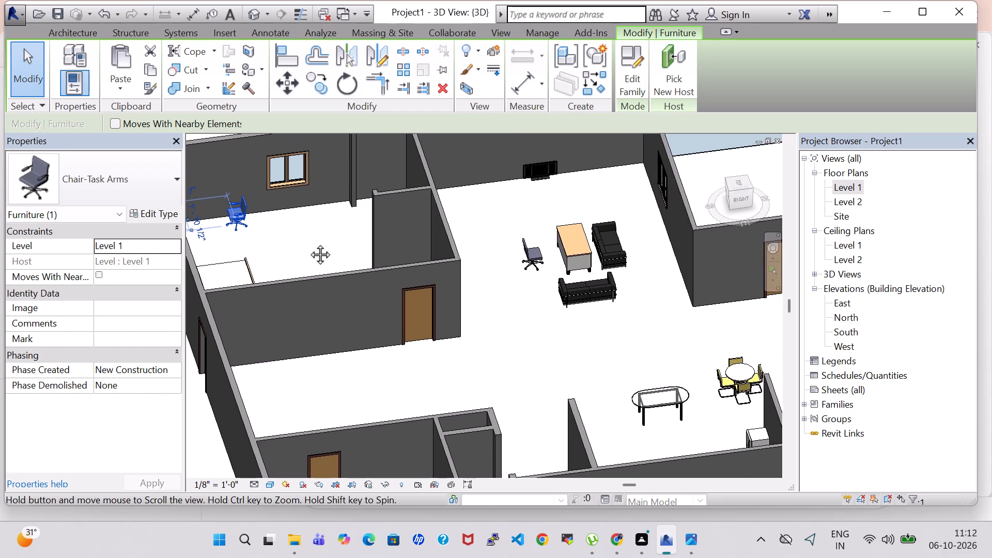
middle_drag(308, 243, 325, 260)
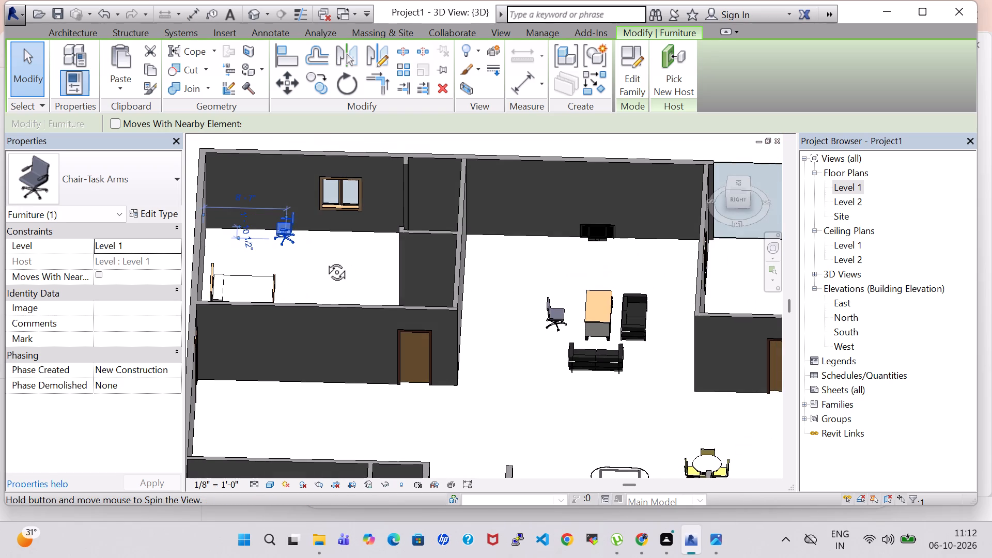
middle_drag(325, 260, 301, 265)
key(Down)
key(Down)
key(Down)
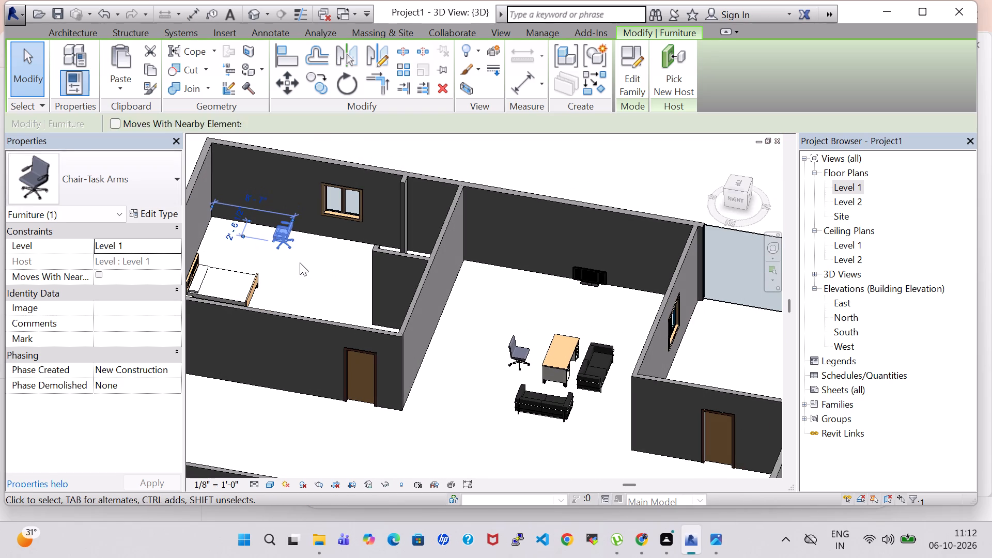
key(Down)
key(Left)
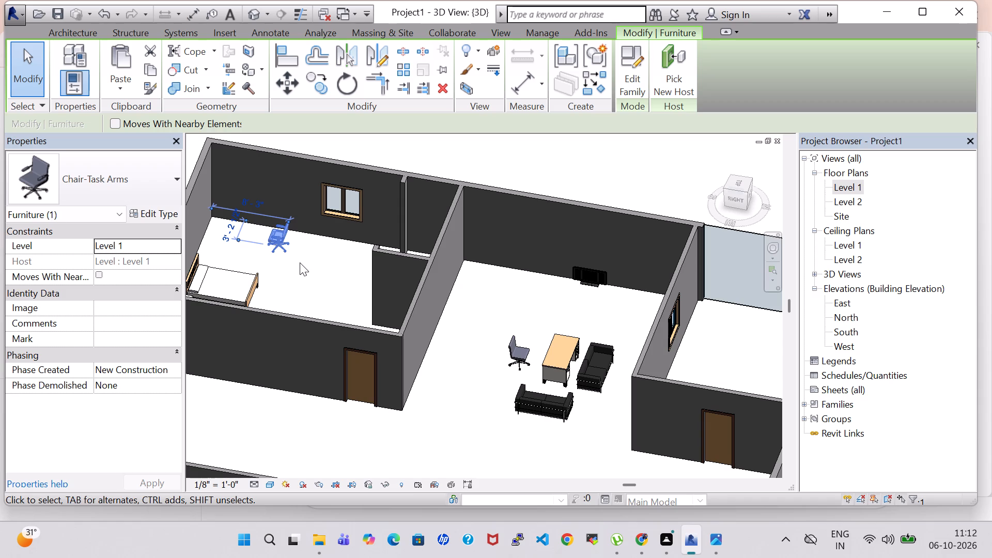
Turn the lower-left bedroom's task chair to face the window wall and shift it back along the wall toward the closet.
key(space)
key(space)
key(space)
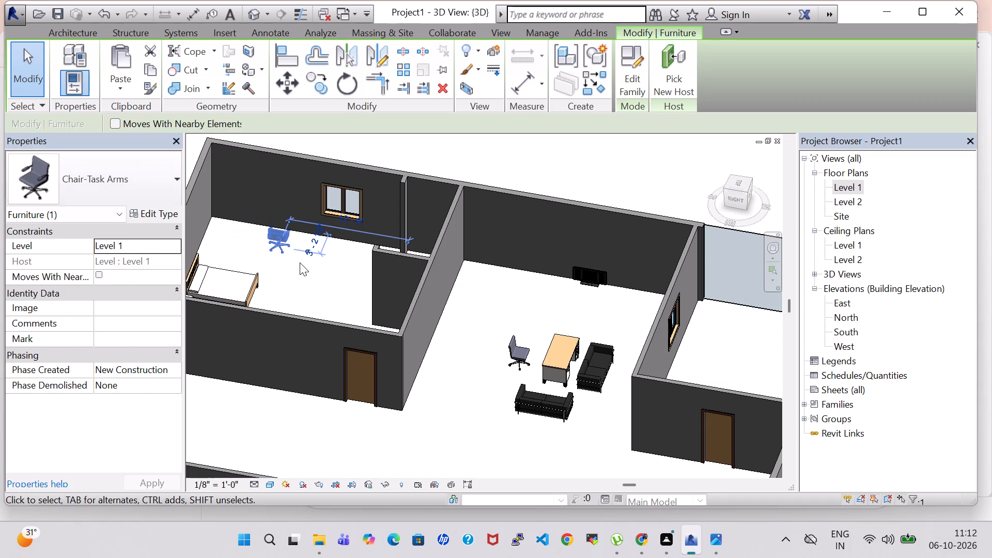
key(Right)
key(Right)
key(Right)
key(Right)
key(Right)
key(Right)
key(Right)
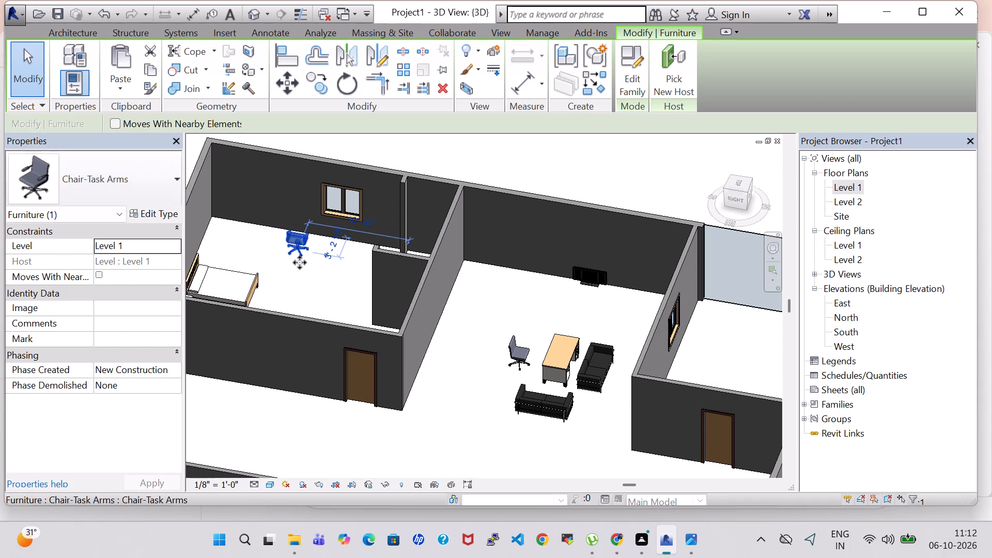
key(Right)
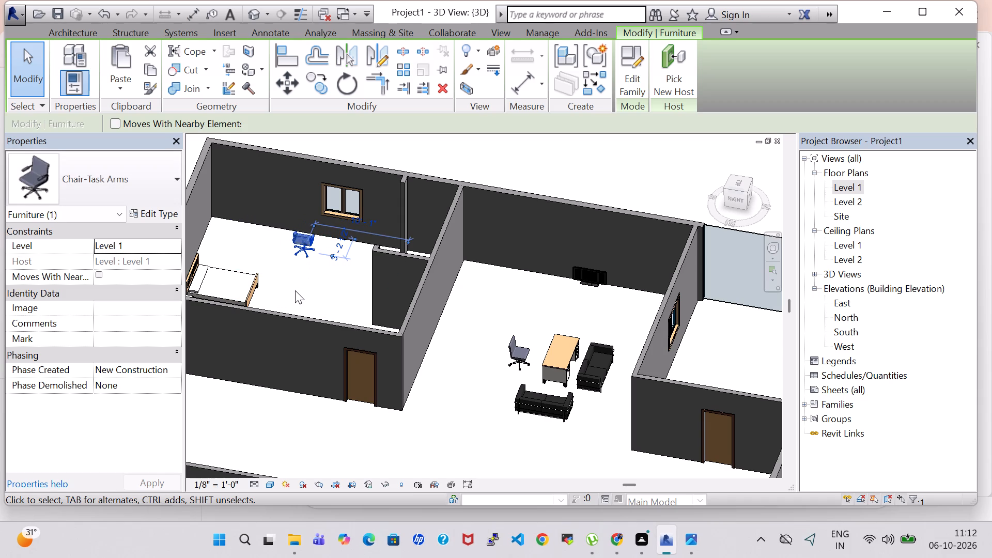
scroll(306, 267, up, 1)
middle_drag(306, 267, 308, 274)
scroll(308, 277, down, 3)
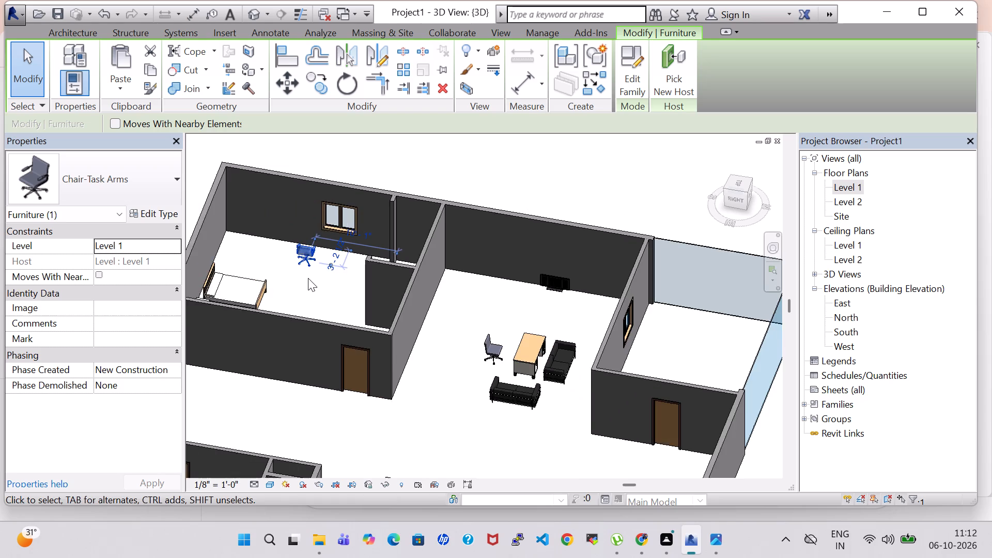
Load the Table-End family from the Tables folder of the US Imperial Furniture library.
click(59, 32)
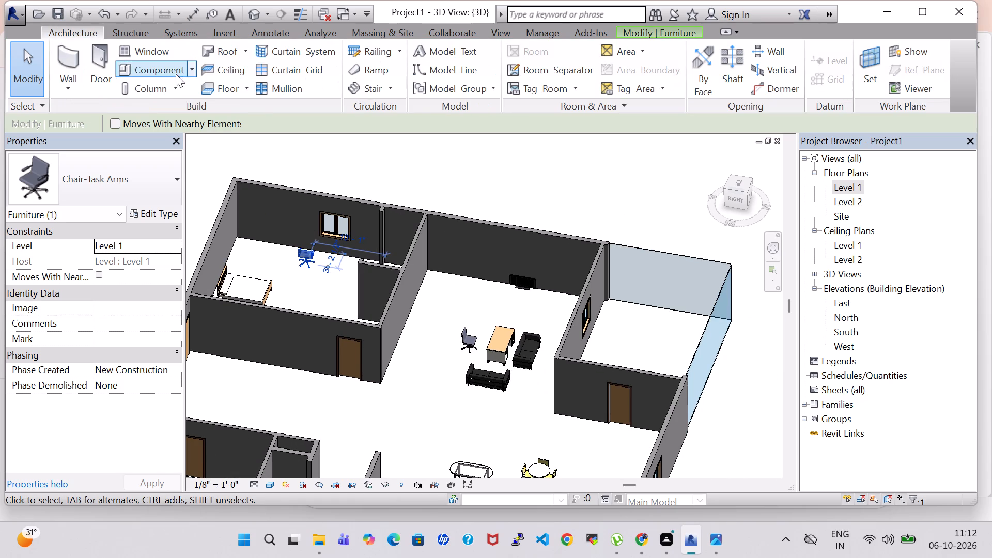
click(169, 72)
click(636, 66)
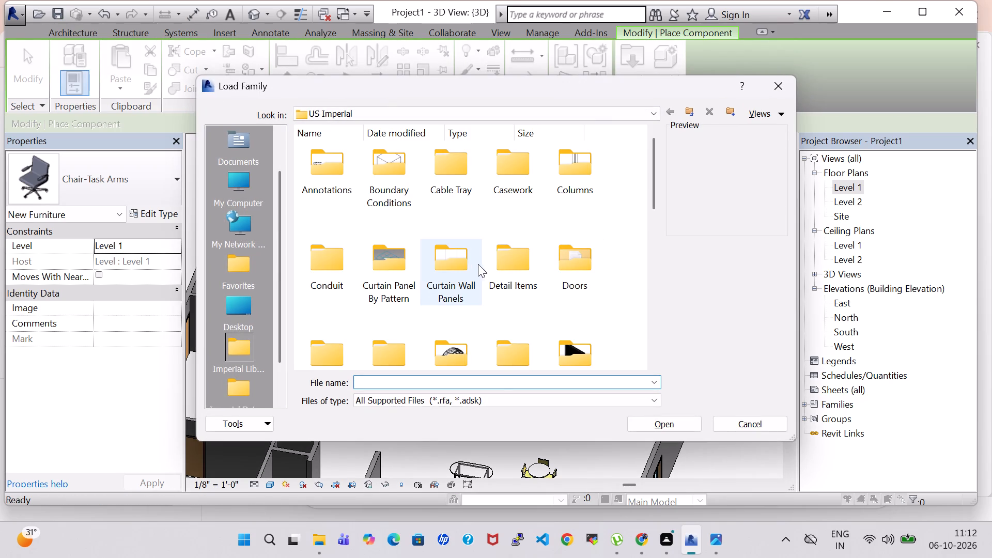
scroll(583, 258, down, 1)
double_click(561, 219)
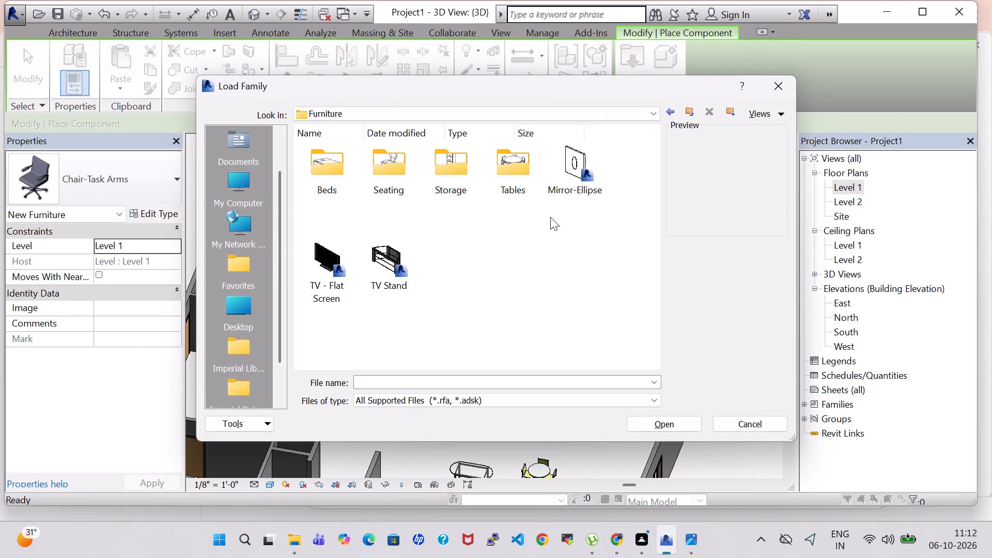
click(482, 179)
double_click(534, 176)
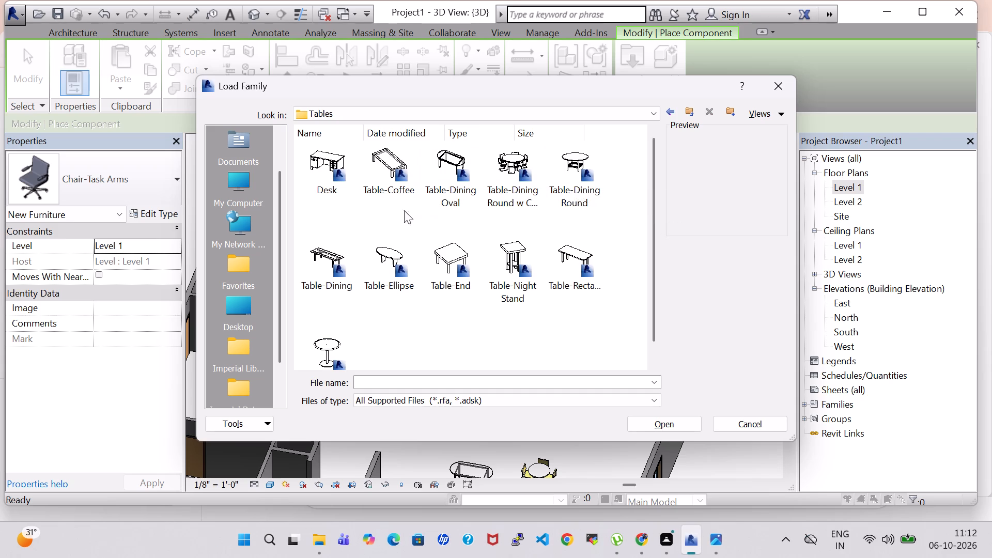
click(458, 258)
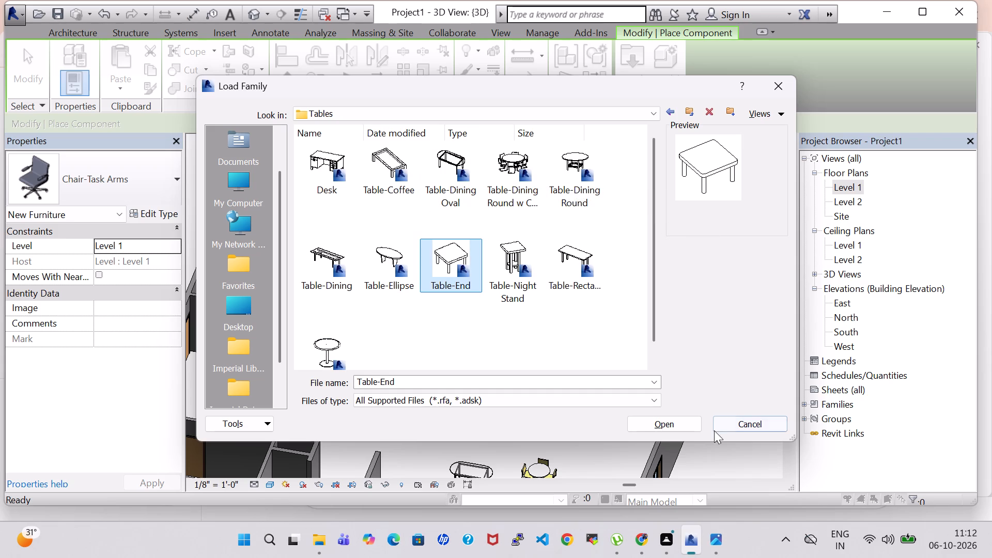
click(679, 427)
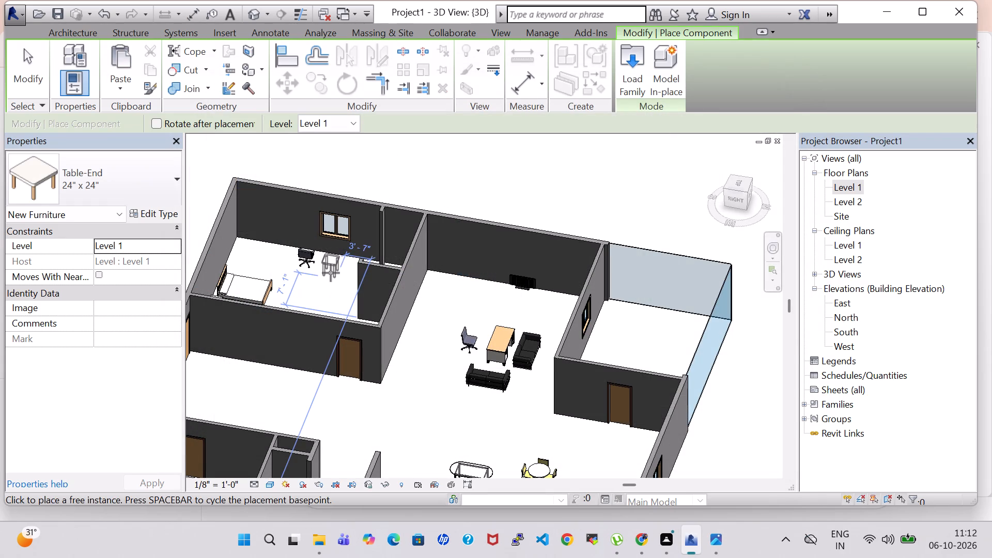
Place one 24" x 24" Table-End in the lower-left bedroom, on the closet side of the task chair.
click(331, 273)
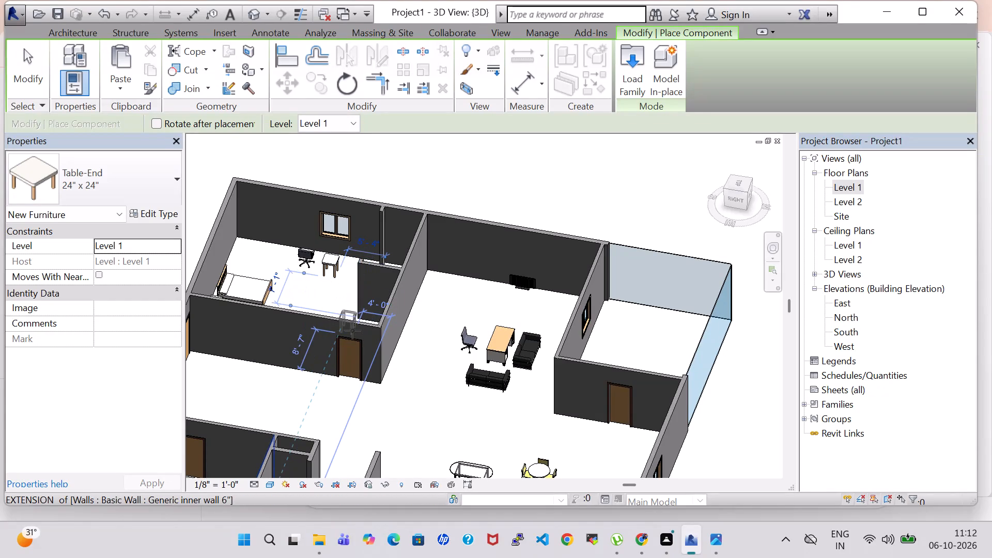
key(Escape)
key(Escape)
Move the lower-left bedroom's task chair away from the window wall to about 4'-11 1/2".
scroll(309, 293, up, 5)
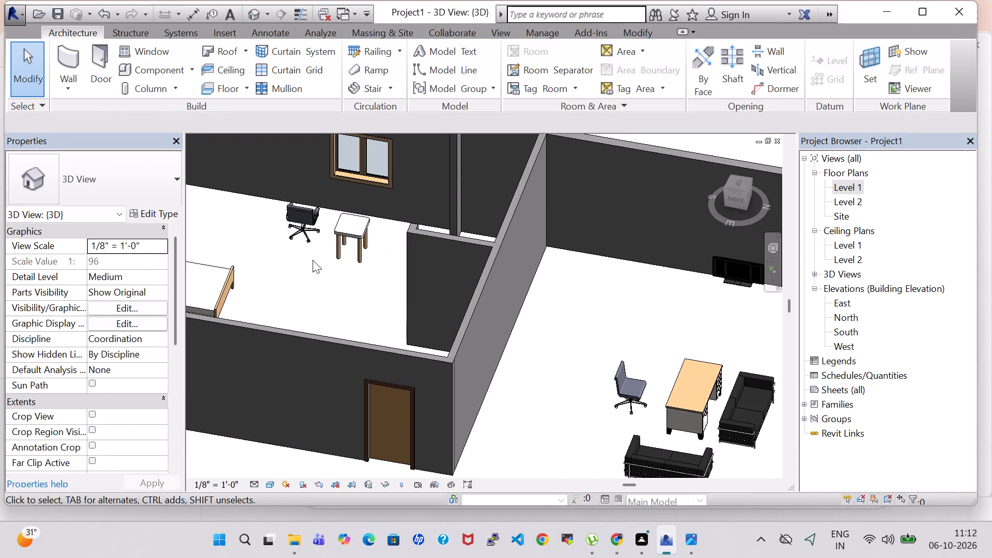
click(293, 224)
key(Down)
key(Down)
key(Down)
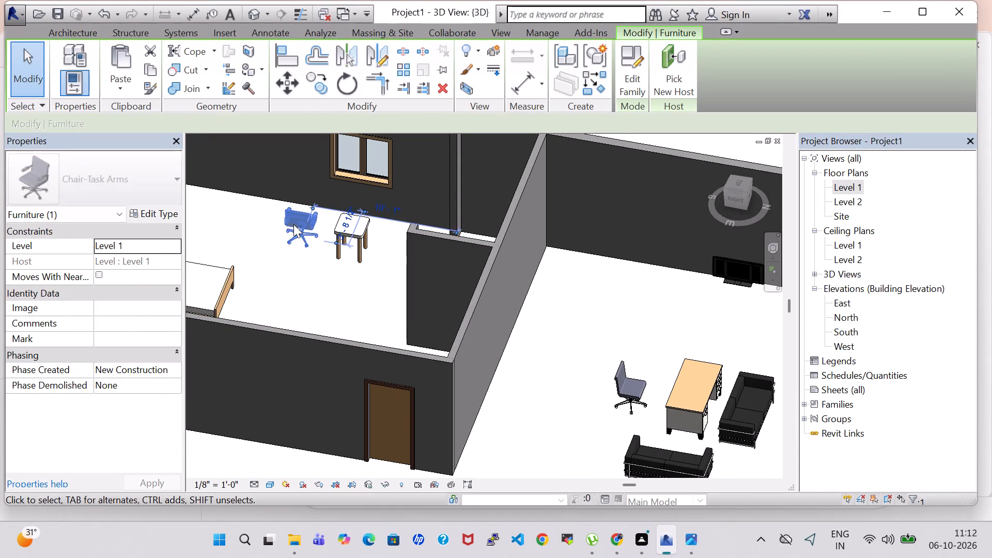
key(Down)
key(Down)
key(Down)
key(Down)
click(347, 226)
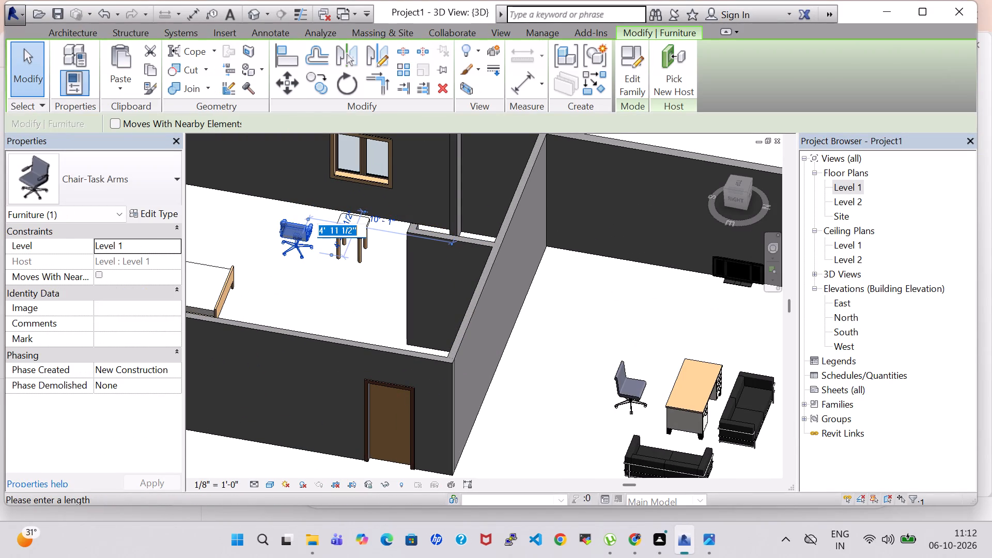
click(347, 271)
Move the end table toward the window wall, to about 9'-4" from the line of the closet partition's free end.
click(357, 236)
key(Up)
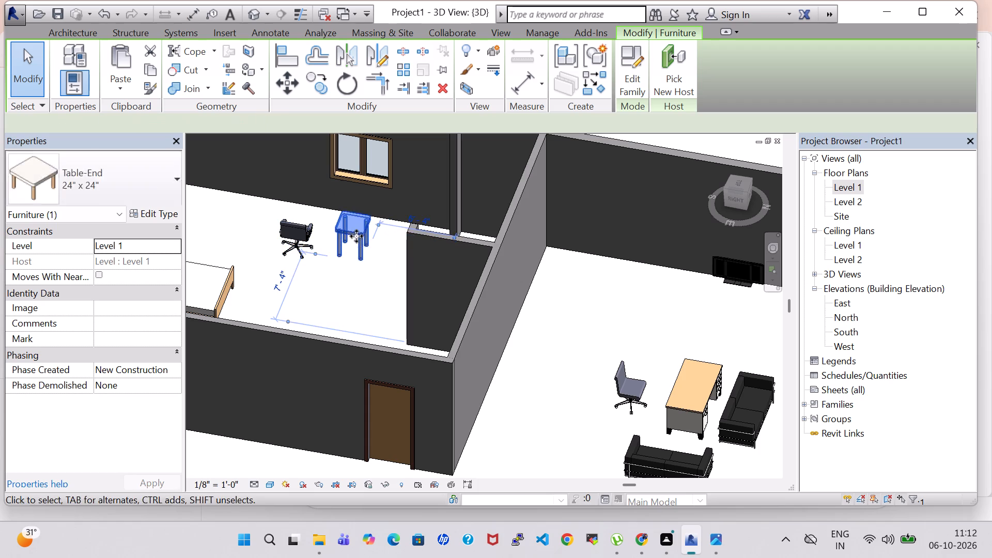
key(Up)
key(Up)
key(Up)
key(Up)
key(Up)
key(Up)
key(Up)
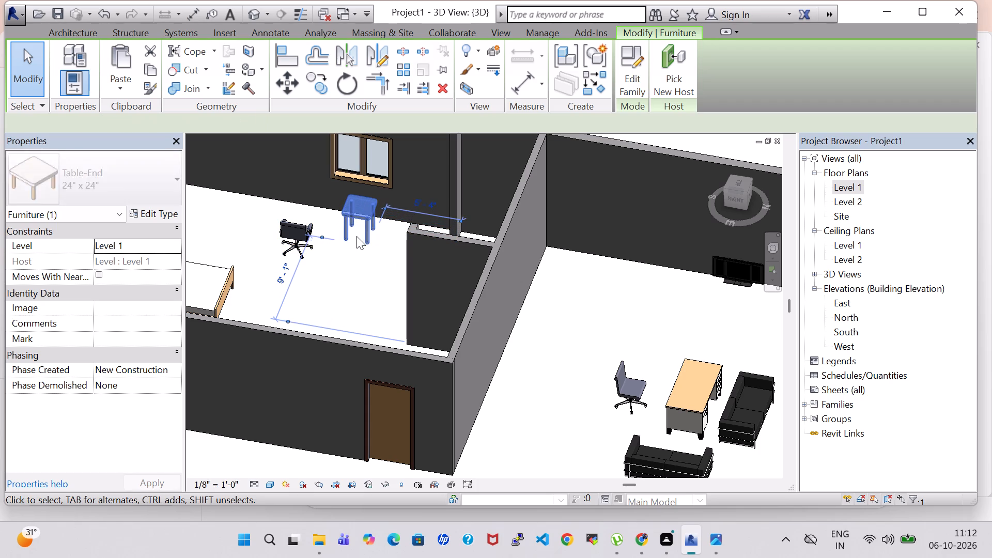
key(Up)
Shift the end table along the window wall toward the bed-side outer wall until it stands in front of the task chair.
key(Left)
key(Left)
key(Left)
key(Left)
key(Left)
key(Left)
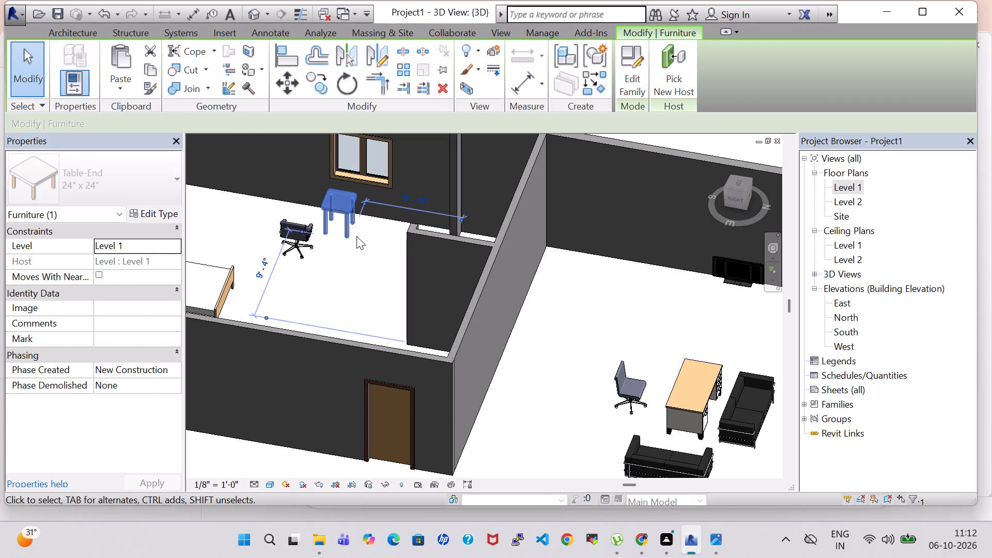
key(Left)
key(Left)
key(Left)
key(Left)
key(Left)
key(Left)
key(Left)
key(Left)
key(Left)
key(Left)
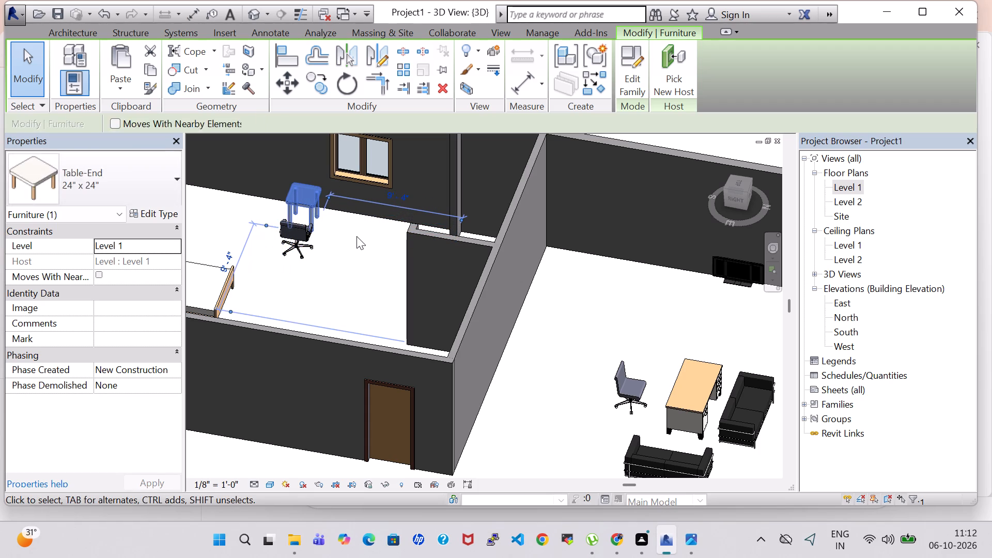
key(Left)
key(Left)
key(Down)
key(Down)
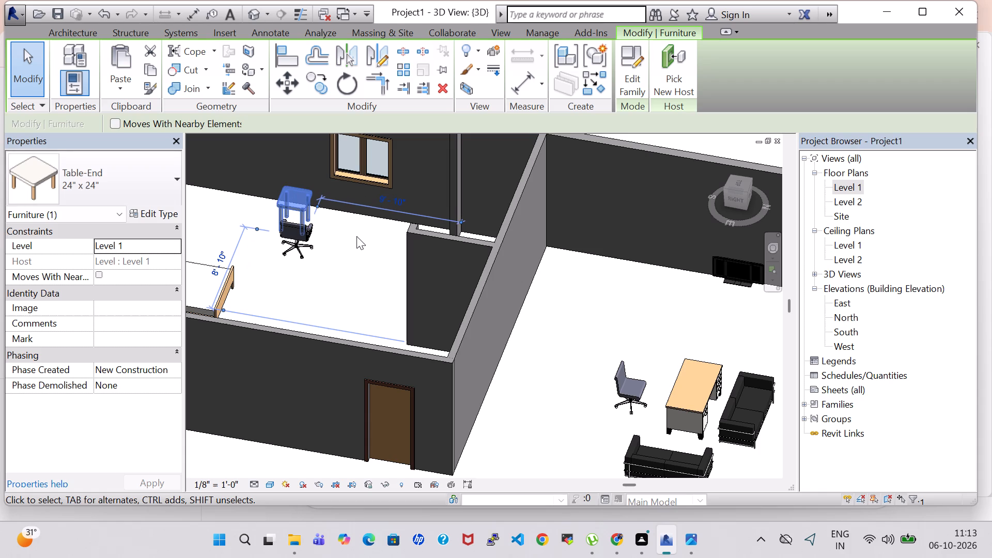
key(Up)
key(Up)
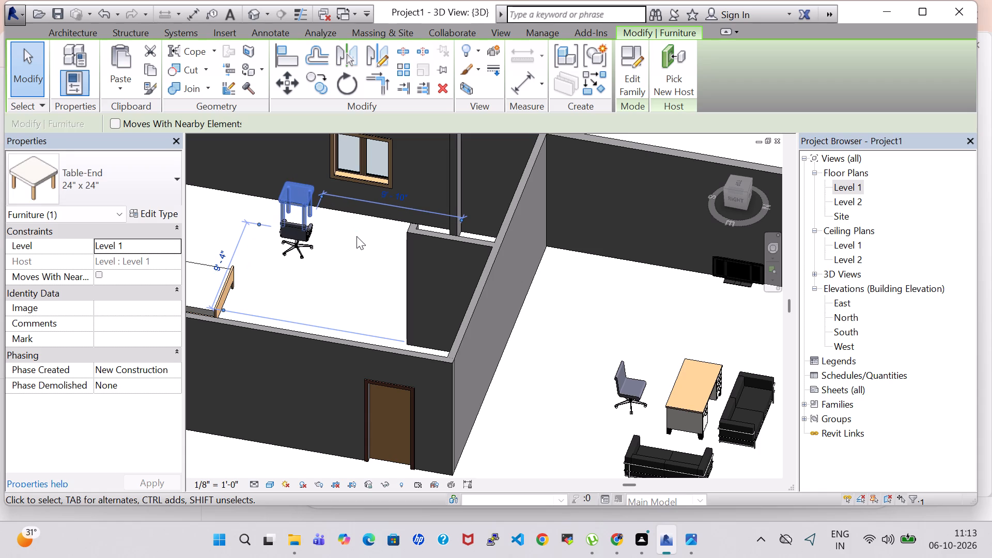
click(362, 282)
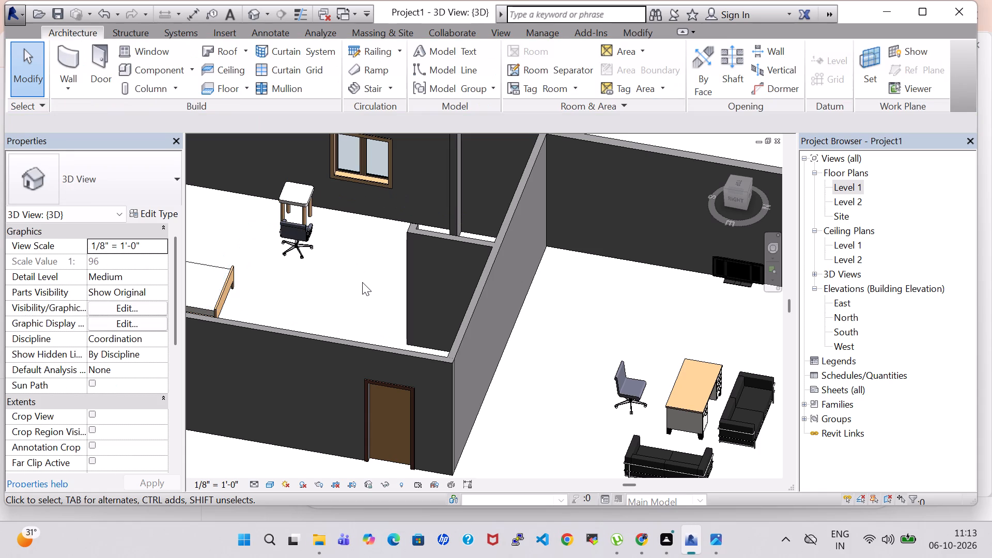
Move the task chair back from the end table, to about 5'-11 1/2" from the window wall.
key(Down)
key(Down)
key(Down)
key(Down)
key(Down)
click(289, 232)
key(Down)
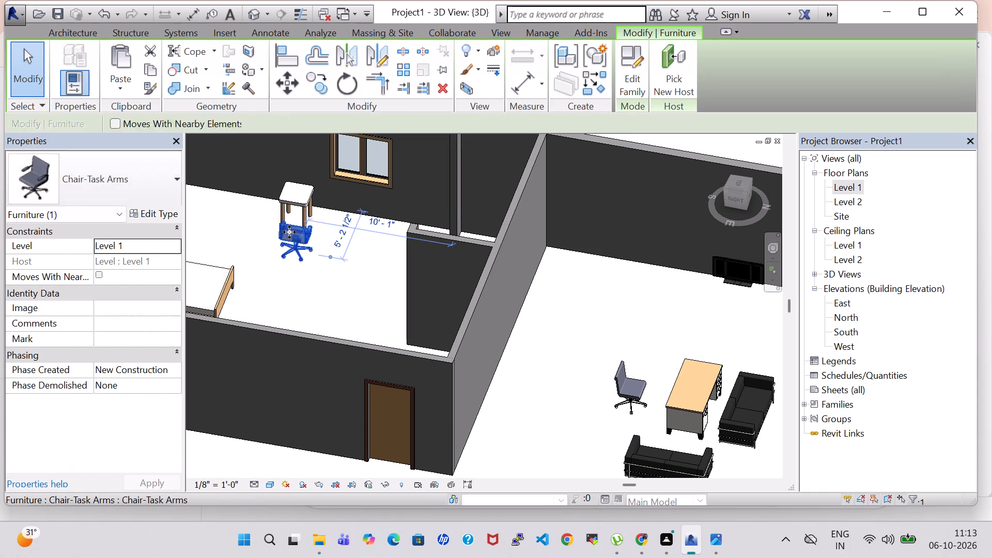
key(Down)
key(Down)
key(Down)
click(255, 12)
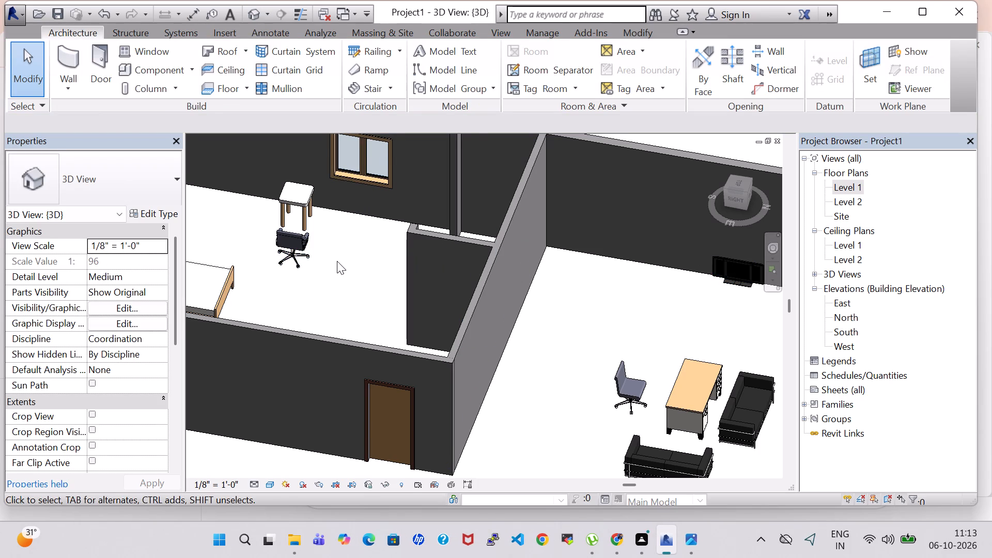
Line the task chair up with the end table by shifting it toward the bed-side outer wall, then about 5'-7 1/2" from the window wall.
scroll(337, 261, up, 1)
shift+middle_drag(337, 261, 505, 252)
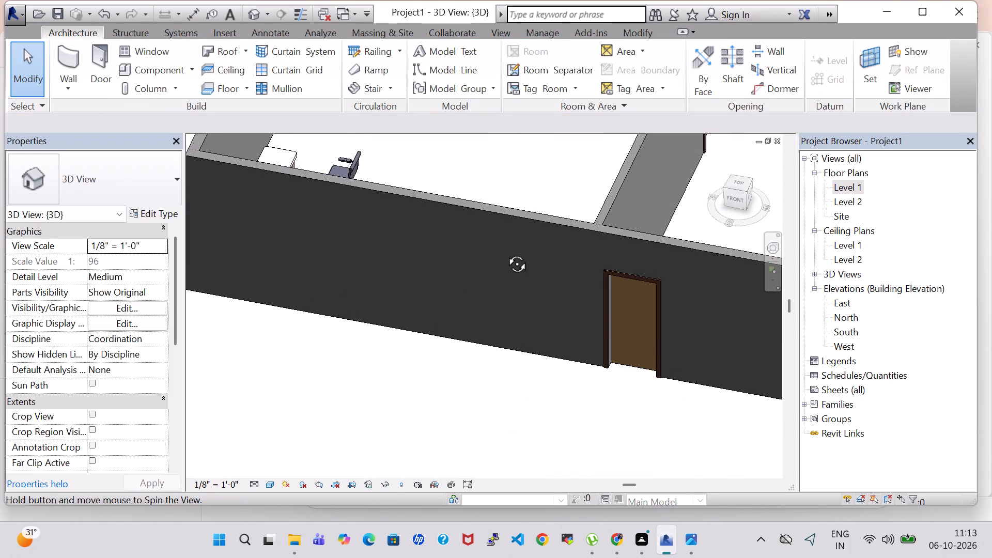
shift+middle_drag(505, 252, 512, 276)
click(334, 169)
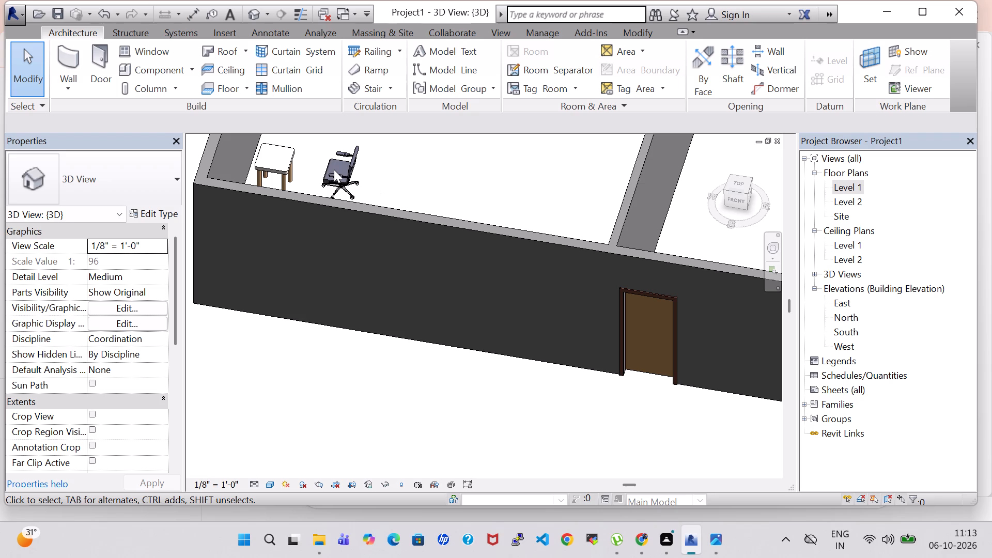
click(334, 169)
click(337, 171)
scroll(381, 157, up, 1)
middle_drag(381, 157, 384, 192)
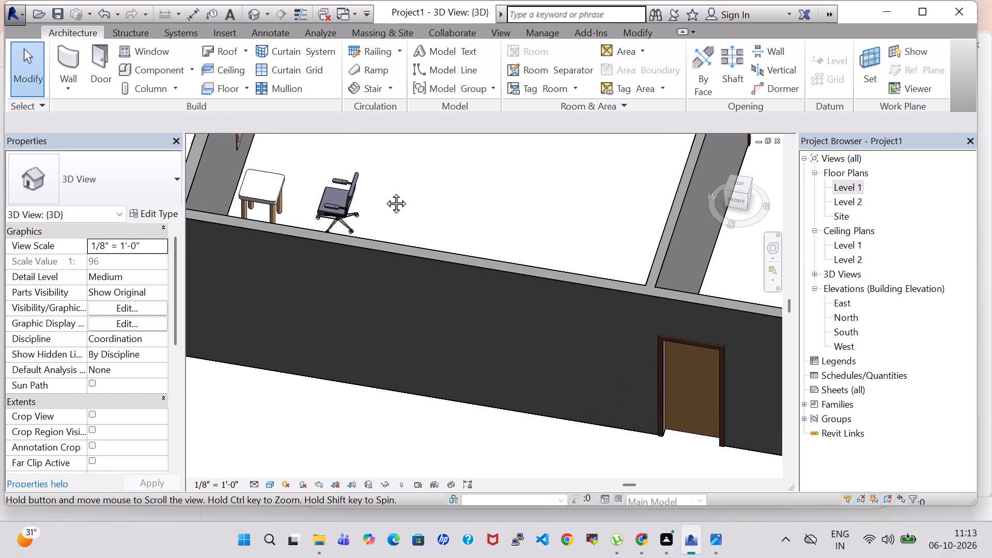
middle_drag(384, 192, 392, 299)
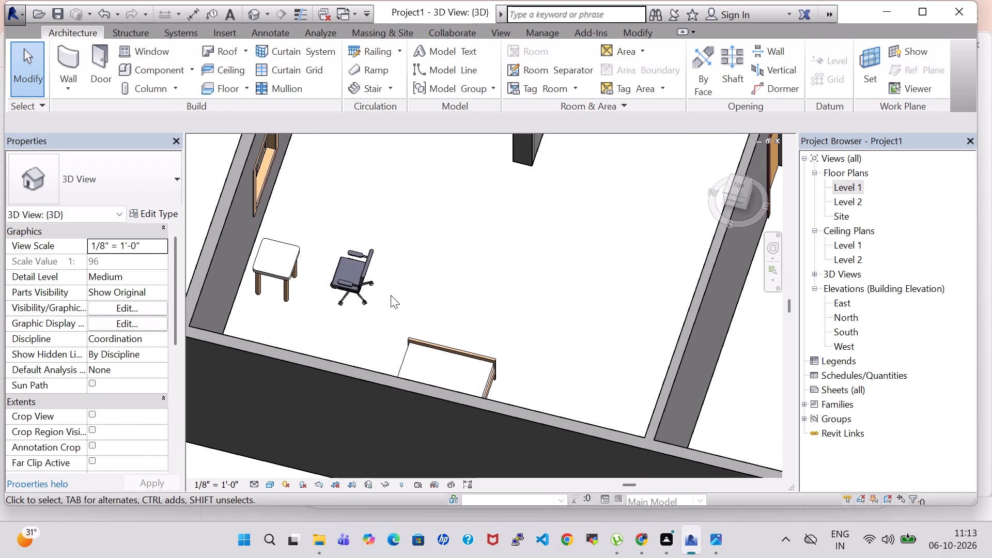
click(368, 269)
key(Down)
key(Down)
key(Down)
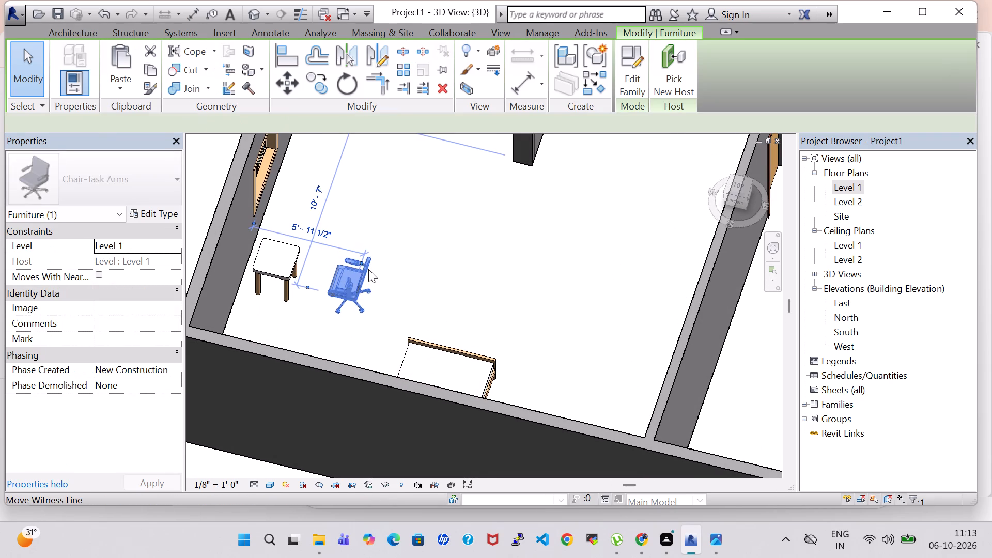
key(Down)
key(Down)
key(Down)
key(Down)
key(Left)
key(Left)
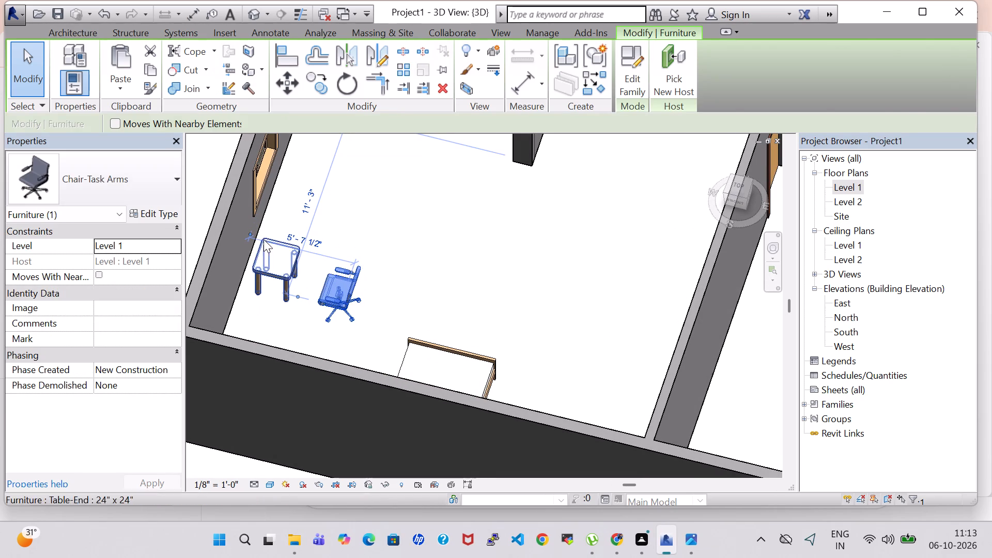
Nudge the end table closer to the window wall, to about 9'-6" from the line of the closet partition's free end.
click(271, 249)
click(271, 260)
click(273, 278)
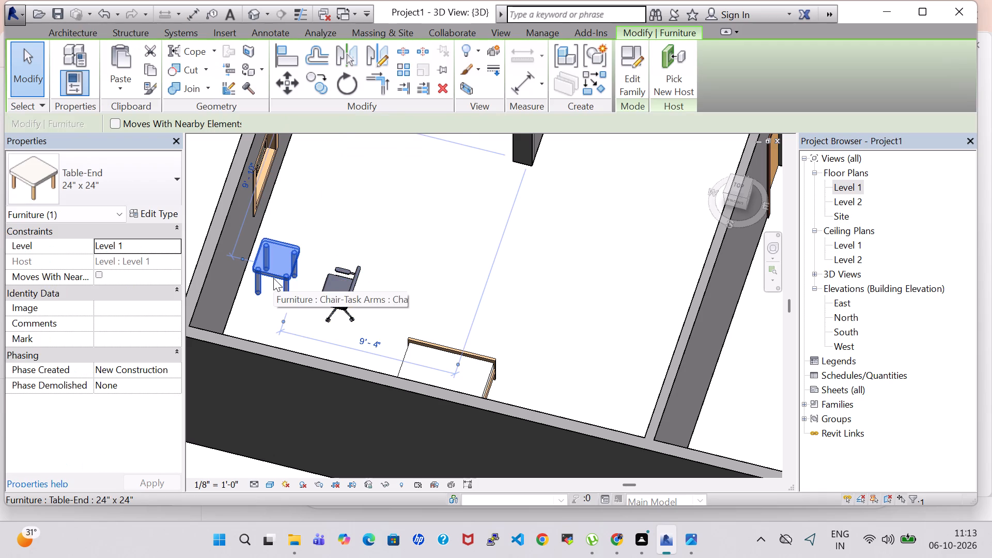
key(Left)
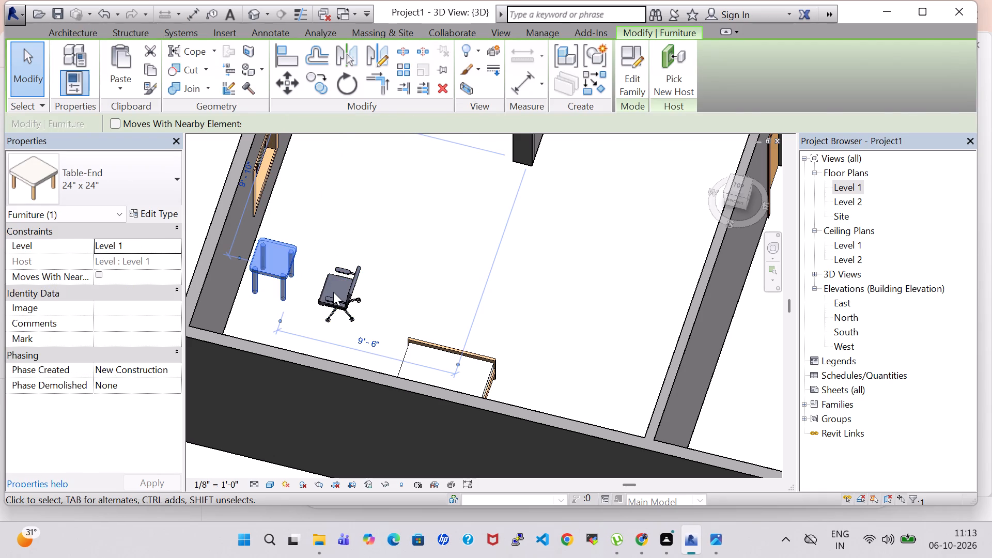
Bring the task chair closer to the end table and slightly back along the window wall toward the closet.
click(333, 292)
click(336, 281)
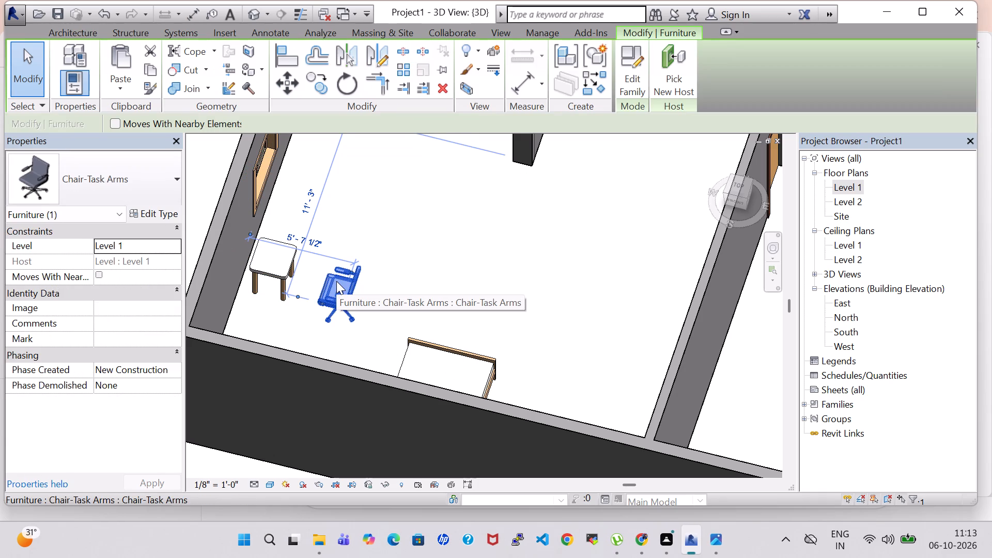
key(Up)
key(Left)
key(Left)
key(Left)
key(Left)
key(Left)
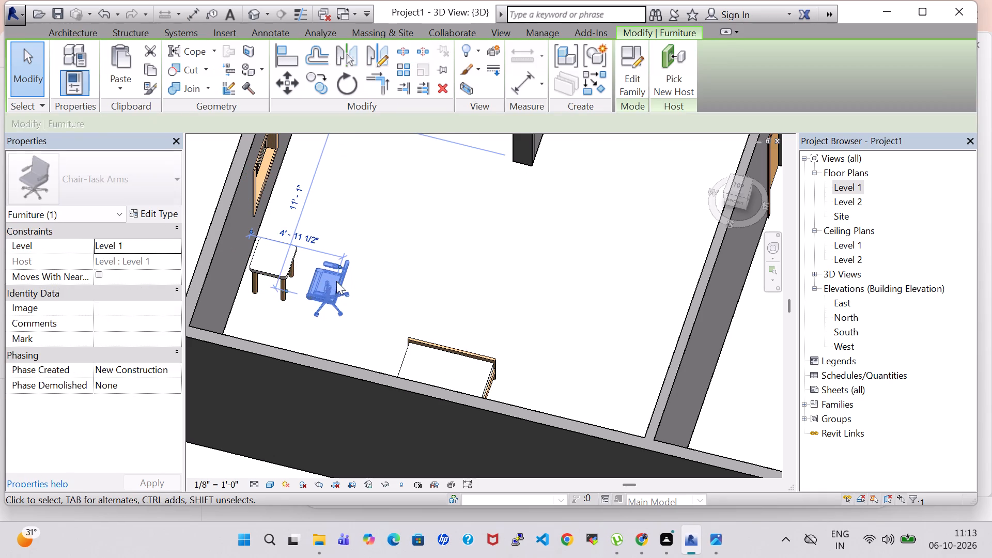
click(399, 268)
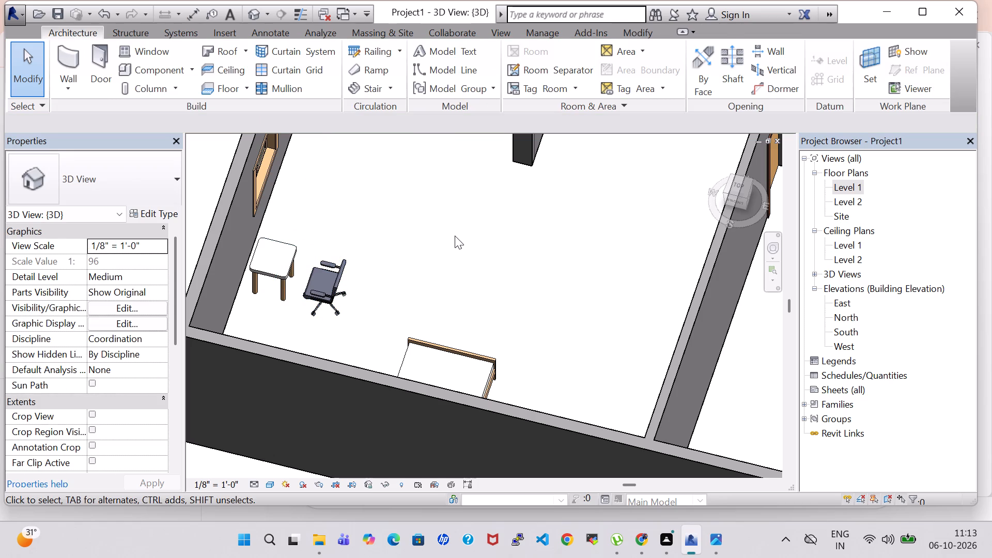
Examine the bedroom's end table and task chair and the surrounding rooms from several sides in the 3D view.
scroll(455, 236, down, 7)
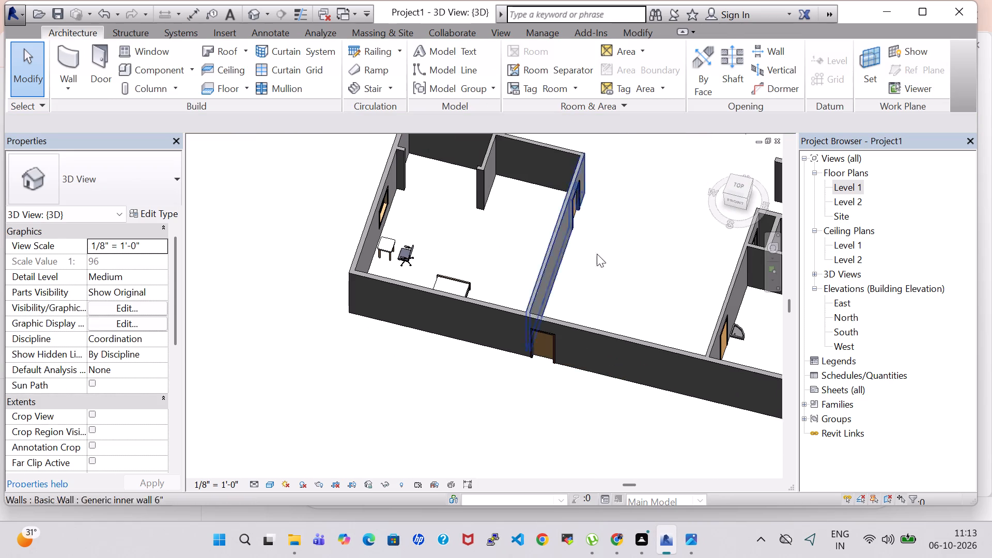
scroll(676, 269, up, 1)
shift+middle_drag(668, 274, 646, 278)
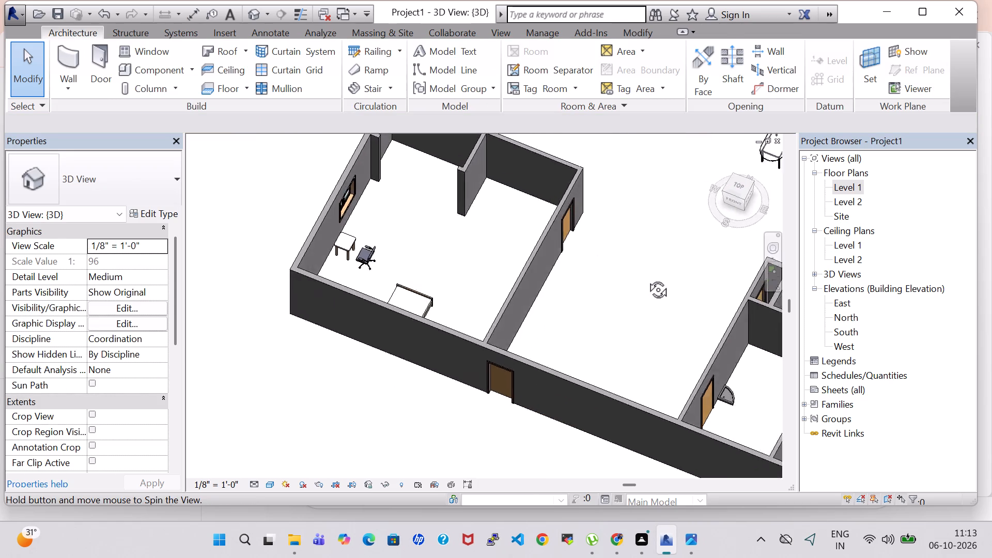
shift+middle_drag(646, 278, 366, 260)
shift+scroll(365, 294, up, 1)
shift+middle_drag(230, 294, 324, 289)
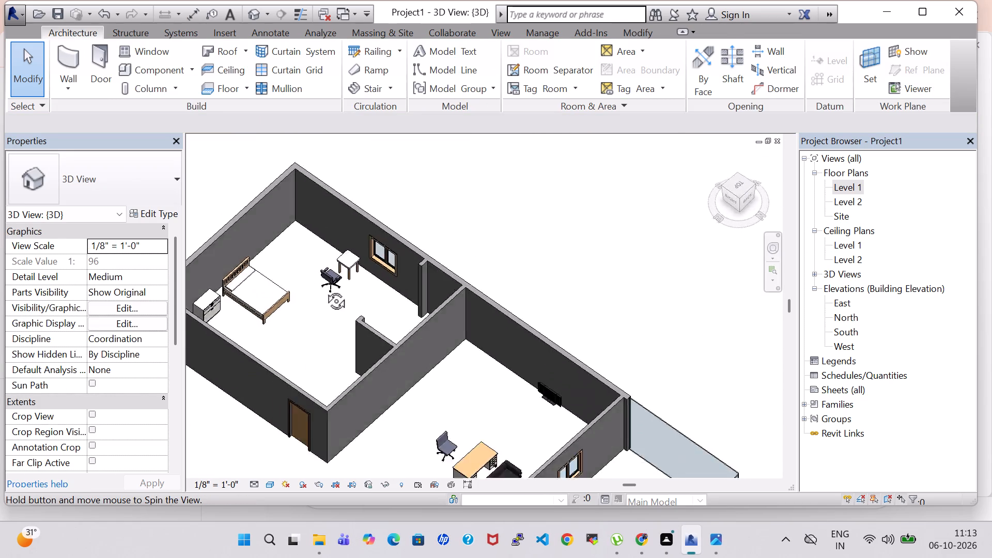
shift+middle_drag(324, 289, 382, 281)
shift+scroll(382, 281, up, 1)
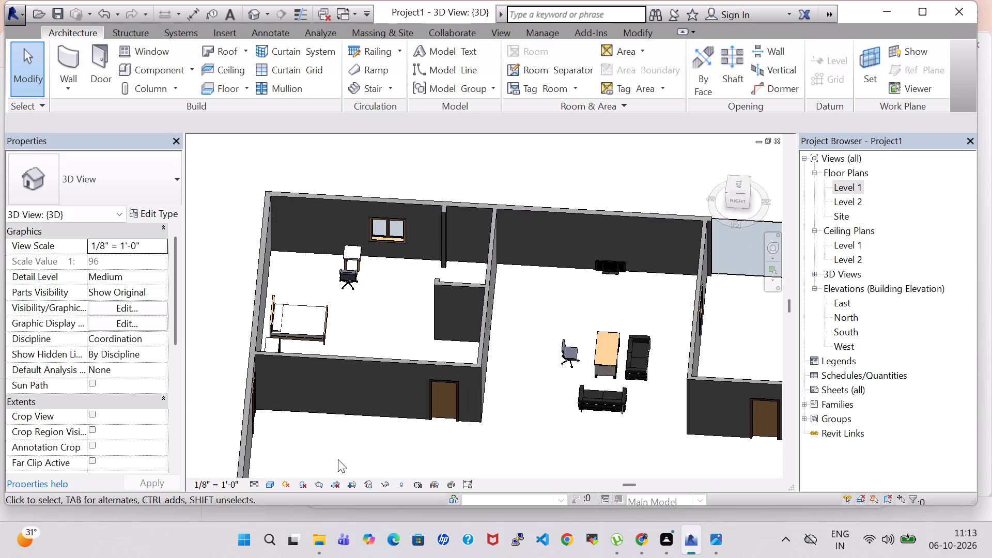
shift+middle_drag(337, 452, 553, 426)
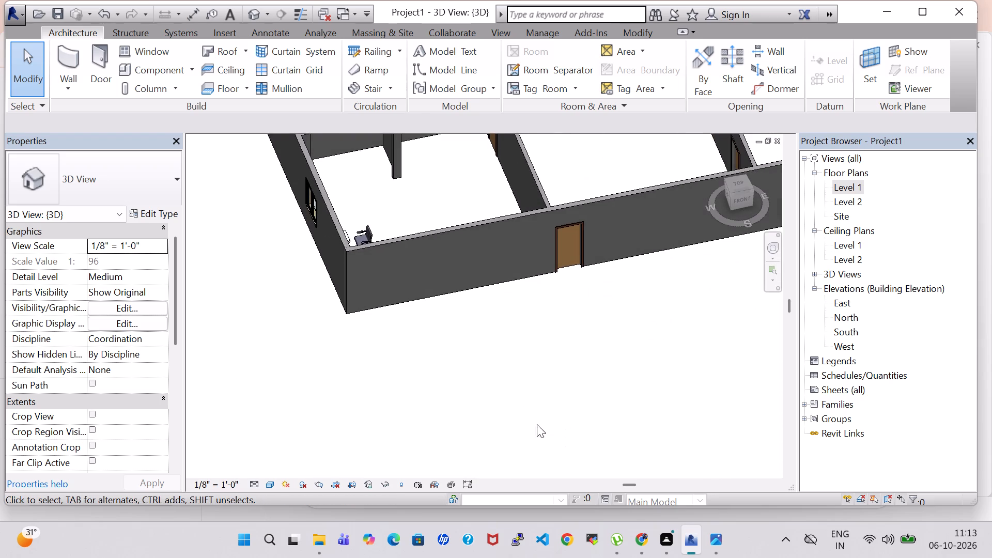
Examine the house's rooms and bedroom furniture from several sides in the 3D view.
scroll(574, 325, down, 2)
middle_drag(574, 325, 378, 482)
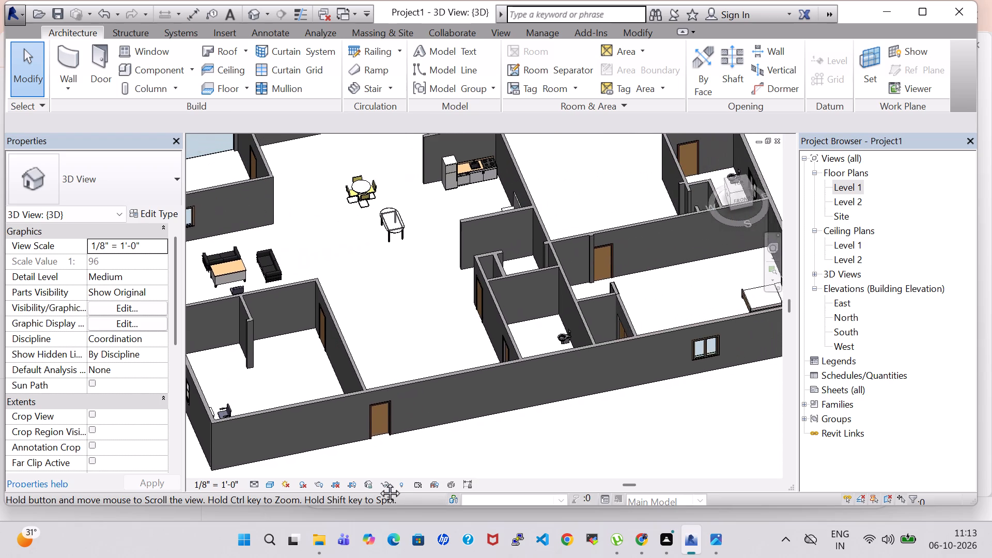
middle_drag(378, 482, 368, 485)
shift+middle_drag(639, 306, 691, 327)
shift+scroll(639, 306, up, 1)
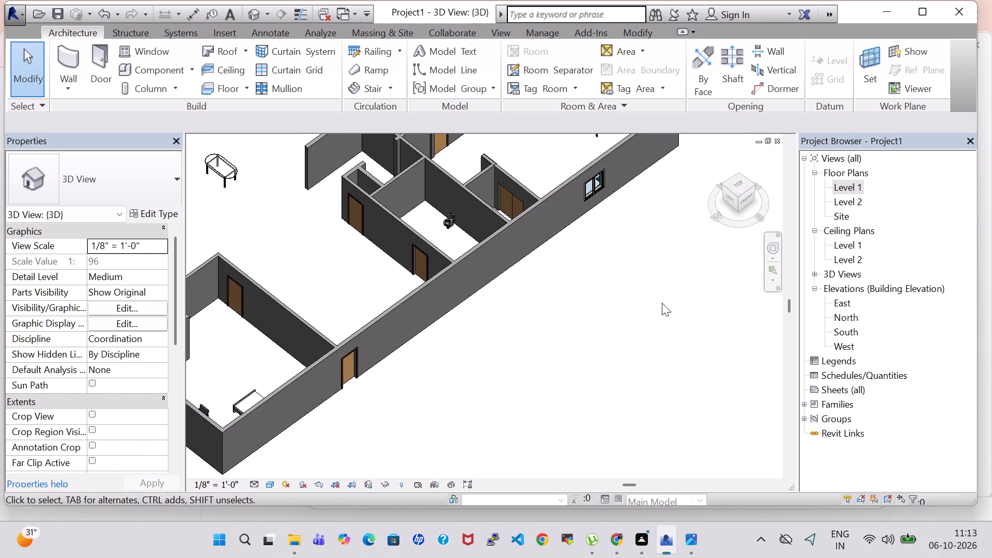
middle_drag(609, 300, 604, 378)
shift+scroll(609, 300, up, 1)
scroll(535, 141, up, 1)
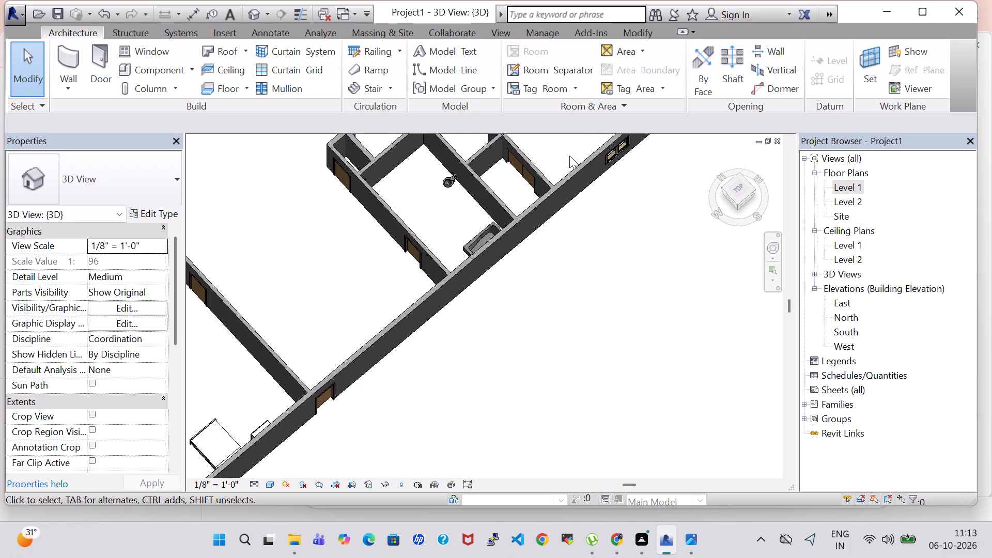
scroll(639, 232, down, 5)
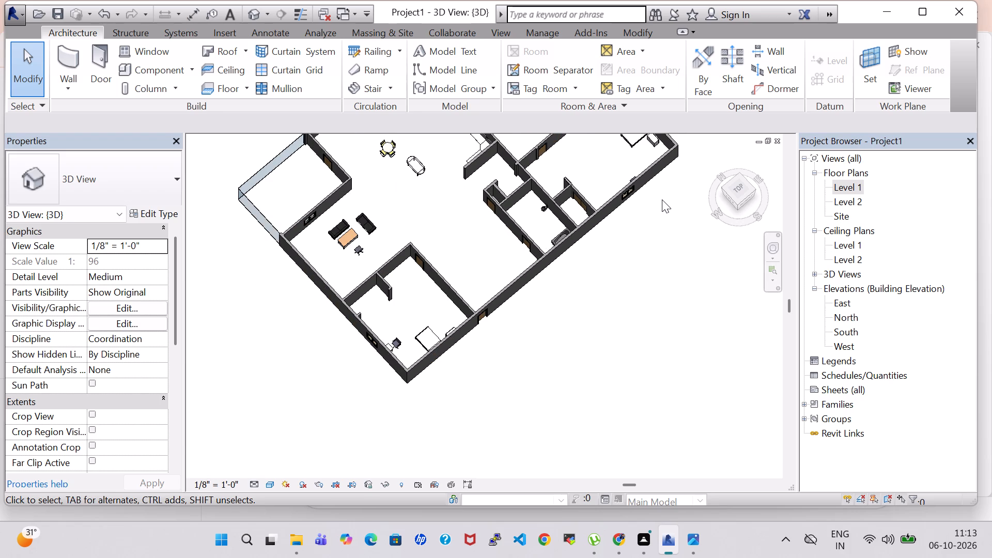
shift+middle_drag(657, 199, 657, 257)
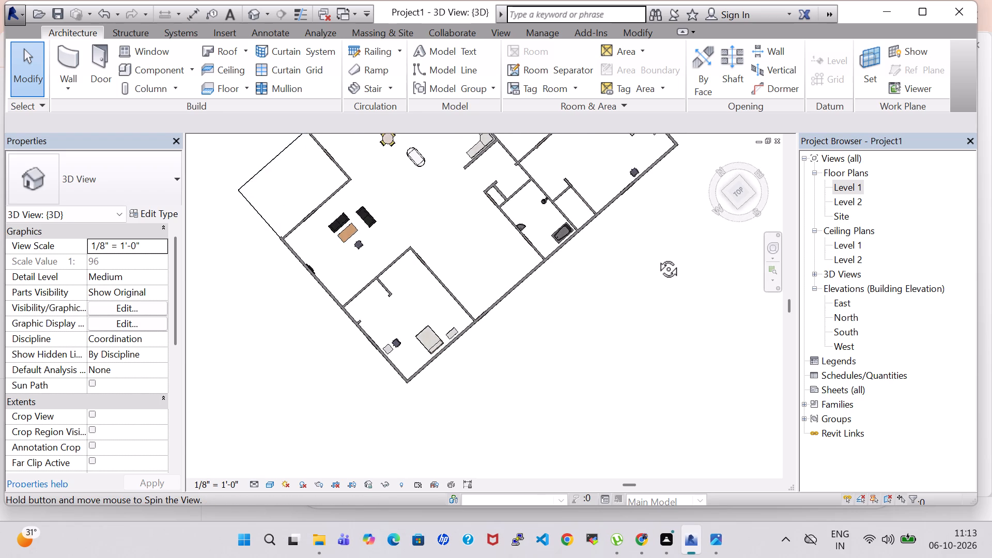
shift+middle_drag(657, 257, 684, 197)
shift+middle_click(682, 197)
shift+middle_click(678, 197)
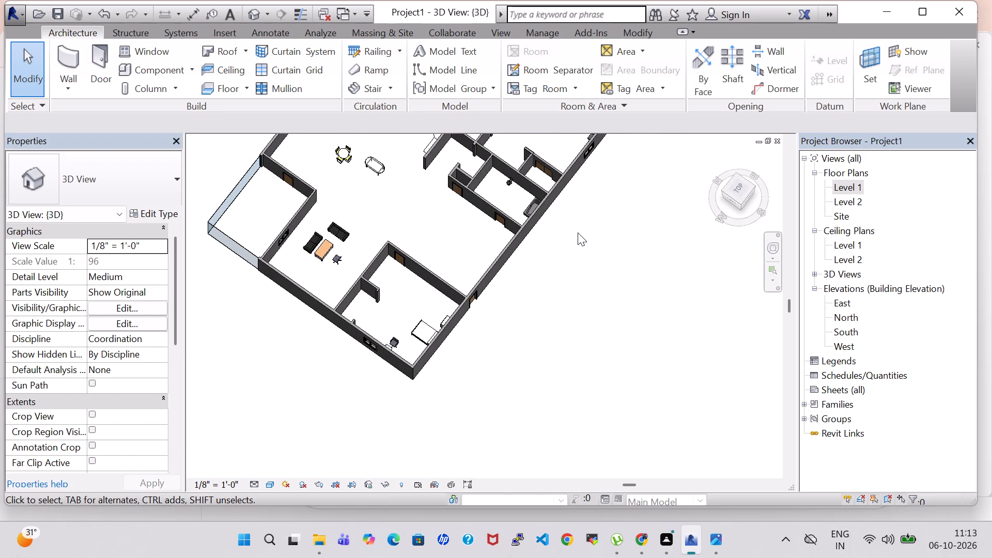
scroll(578, 233, up, 1)
middle_drag(578, 233, 585, 388)
scroll(599, 336, up, 1)
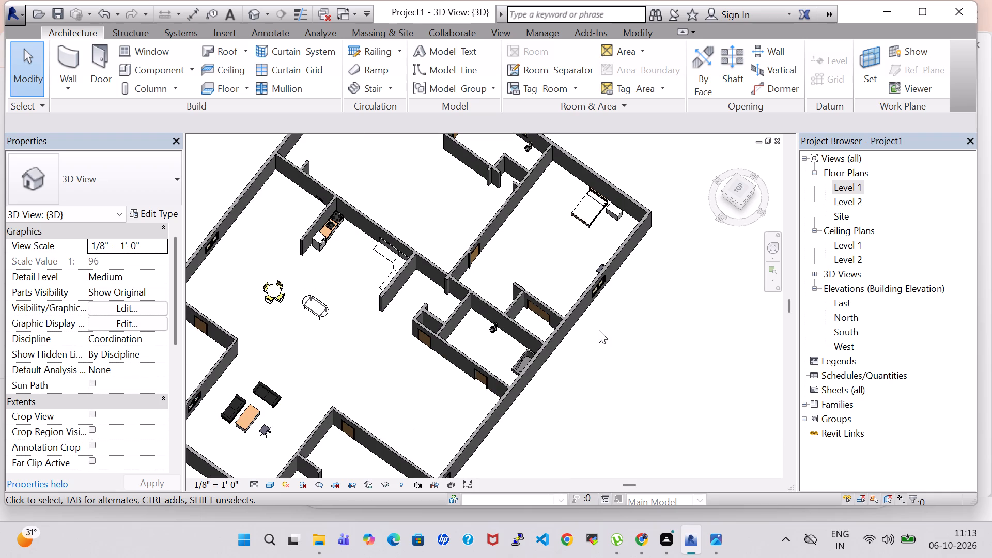
shift+middle_drag(599, 330, 662, 340)
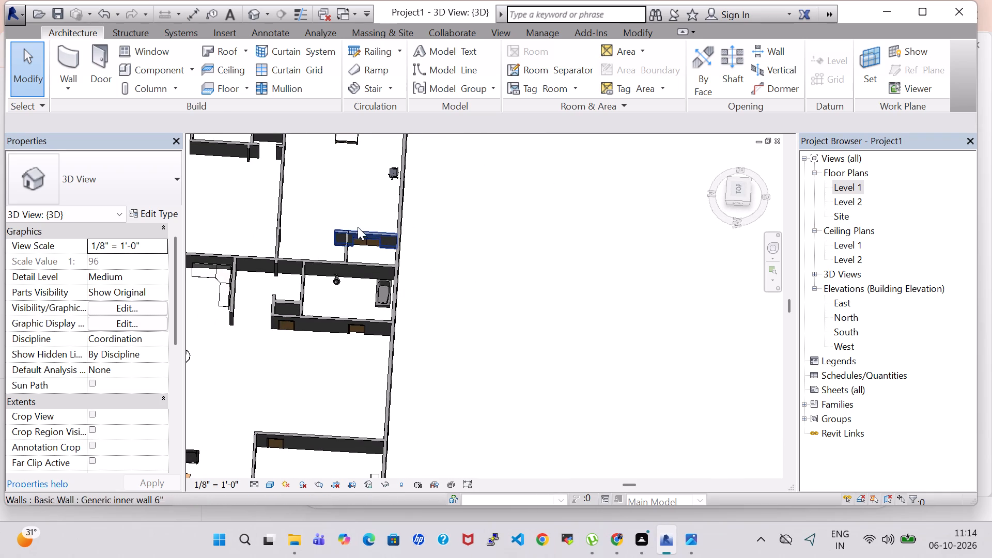
middle_drag(234, 199, 456, 268)
scroll(367, 249, up, 1)
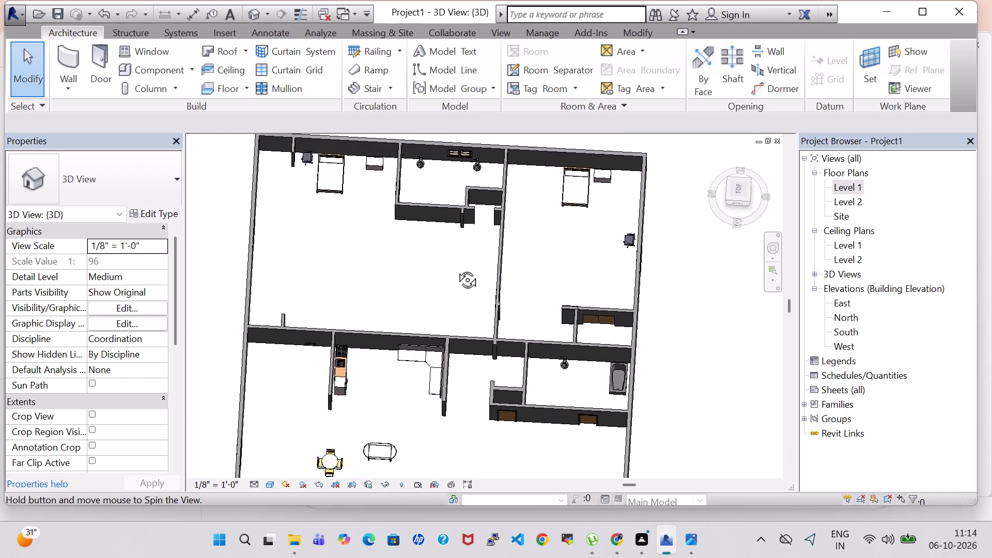
middle_drag(456, 268, 522, 230)
middle_drag(486, 332, 548, 304)
shift+scroll(534, 311, up, 1)
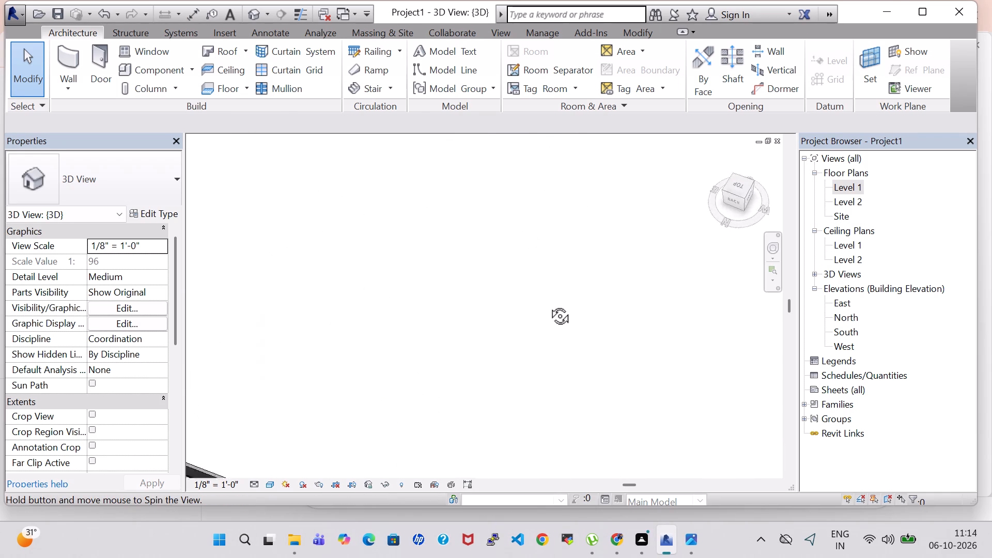
Examine the task chair beside the window in the corner bedroom with the double-door closet in the 3D view.
middle_drag(548, 304, 488, 418)
middle_drag(316, 347, 344, 335)
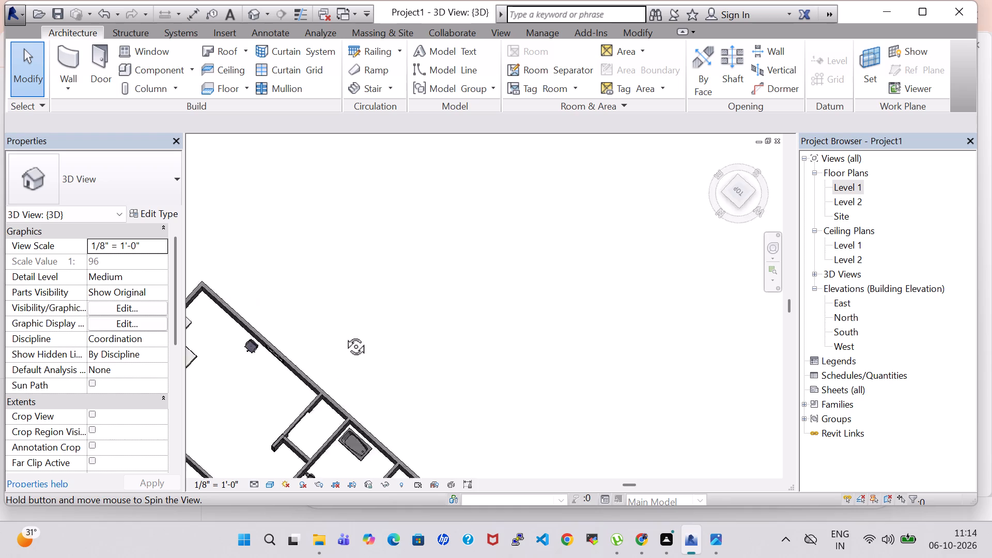
middle_drag(344, 335, 321, 402)
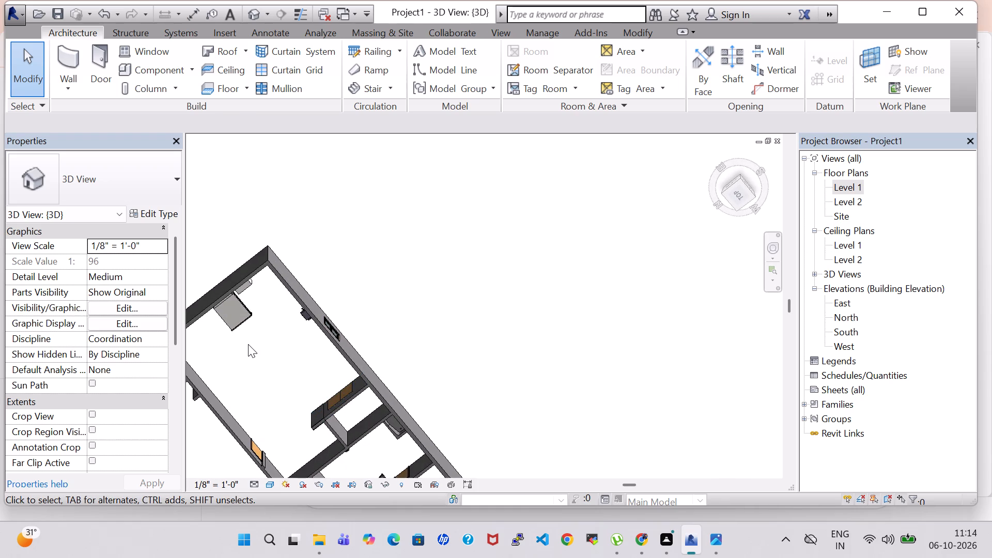
click(248, 344)
ctrl+middle_drag(272, 355, 334, 338)
ctrl+scroll(272, 355, up, 1)
ctrl+middle_drag(331, 347, 311, 355)
ctrl+click(311, 355)
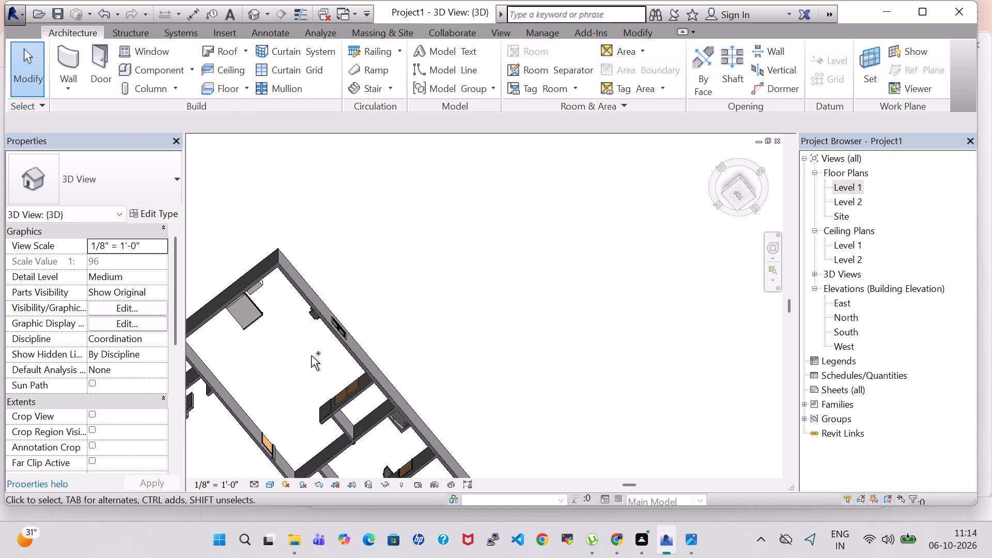
scroll(311, 355, up, 8)
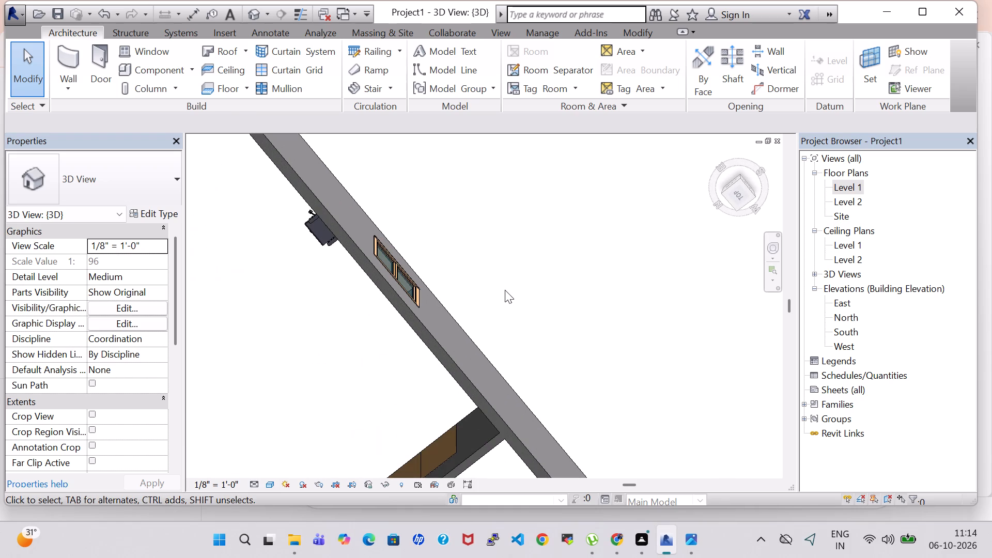
shift+middle_drag(505, 290, 526, 261)
shift+scroll(505, 290, up, 1)
shift+middle_drag(526, 261, 571, 247)
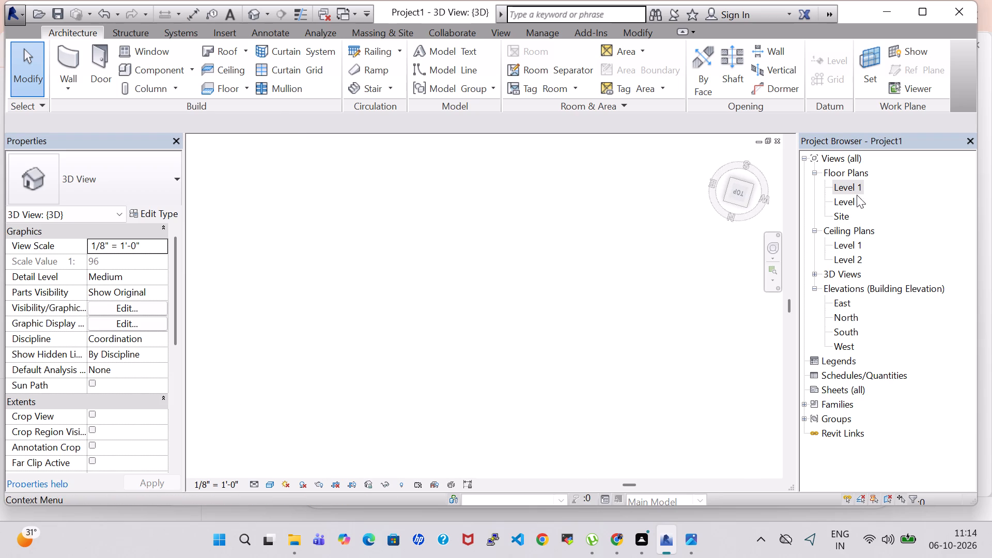
In the Level 1 floor plan, load the Table-End family from the Tables folder of the US Imperial furniture library.
double_click(853, 187)
scroll(467, 221, down, 3)
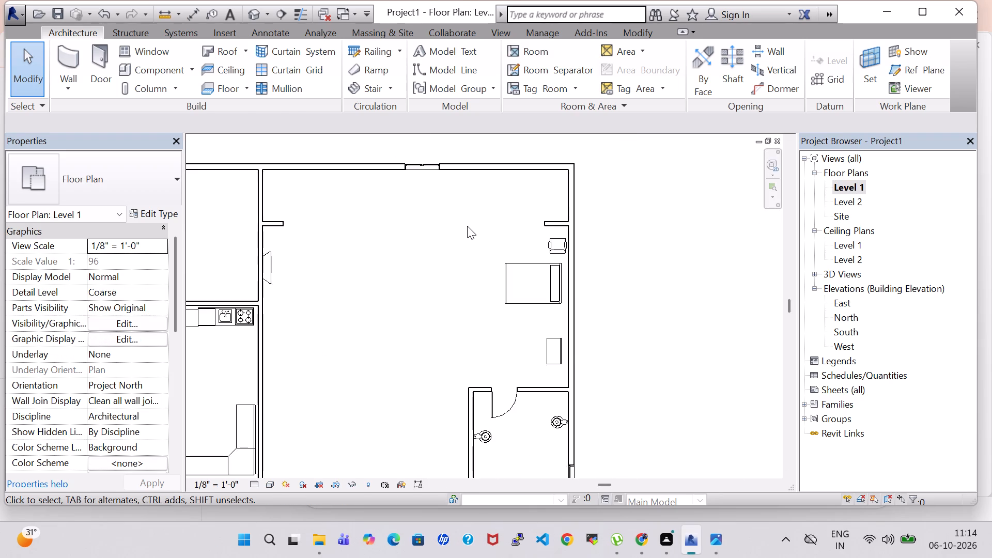
scroll(467, 226, down, 8)
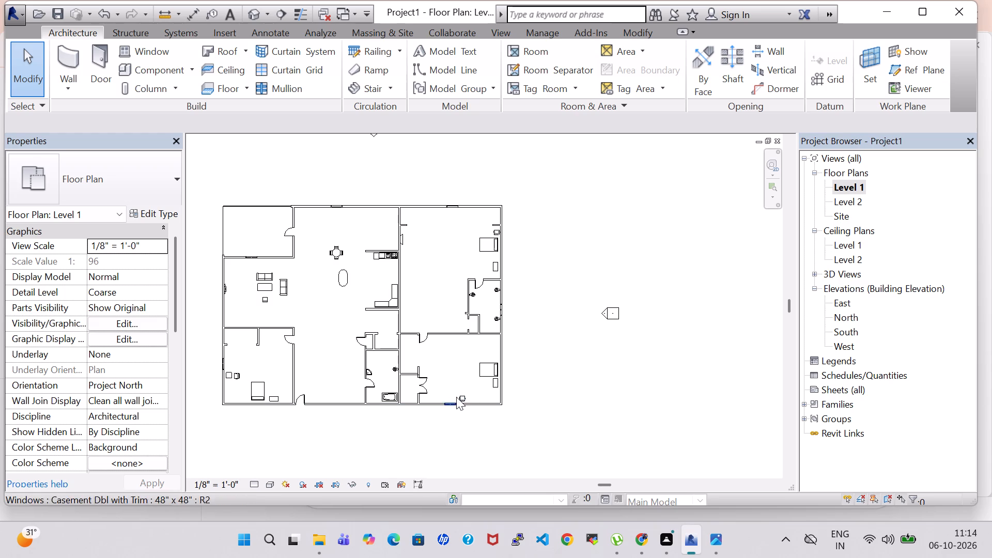
scroll(462, 397, up, 9)
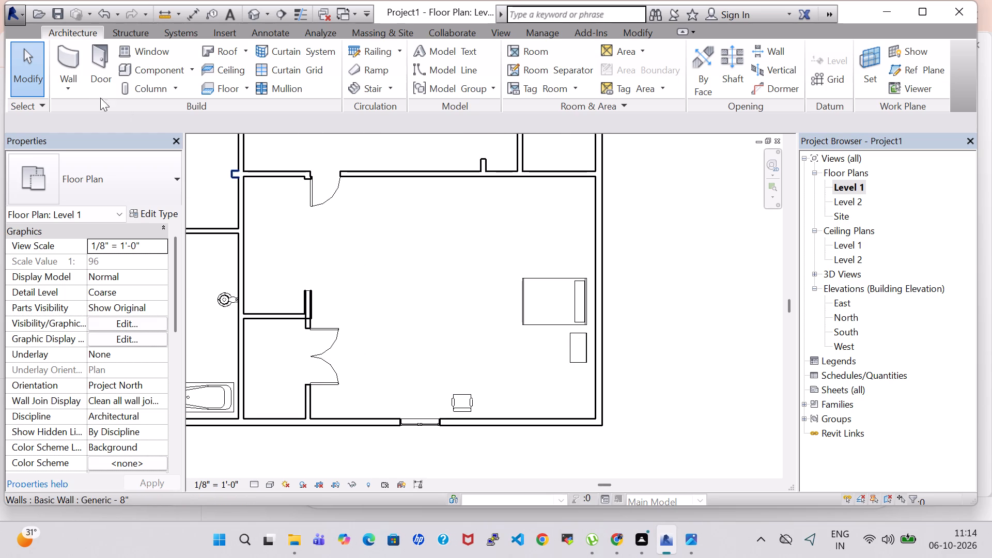
click(165, 65)
click(640, 59)
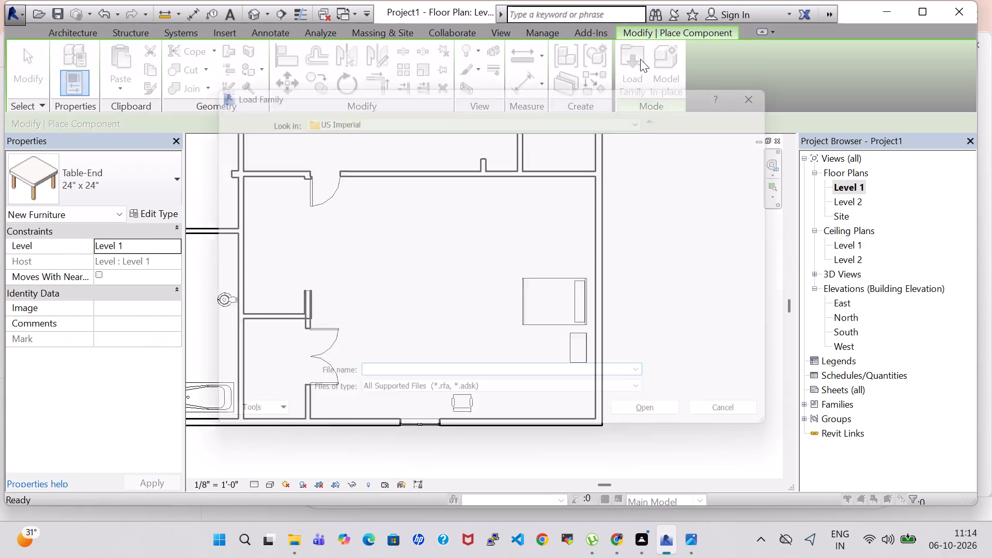
click(504, 262)
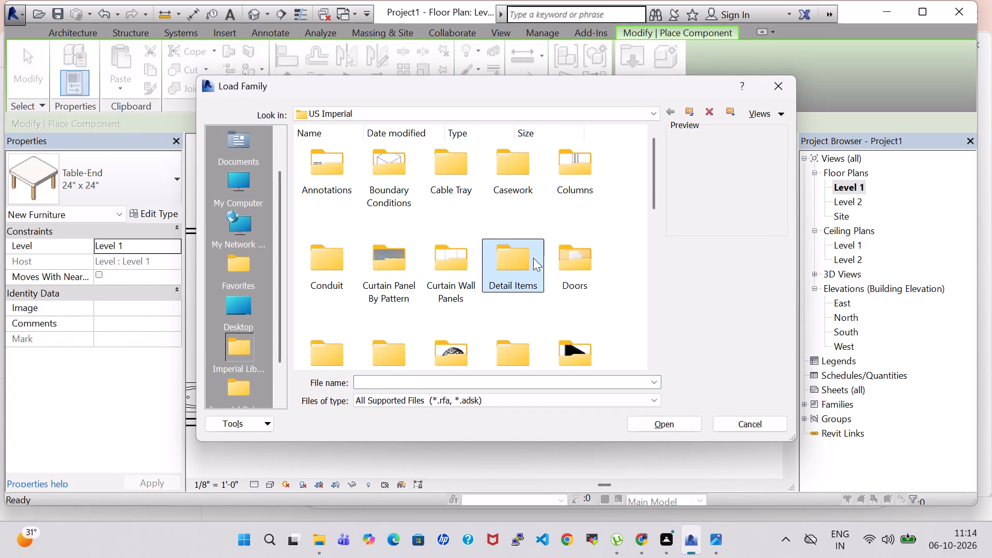
double_click(569, 262)
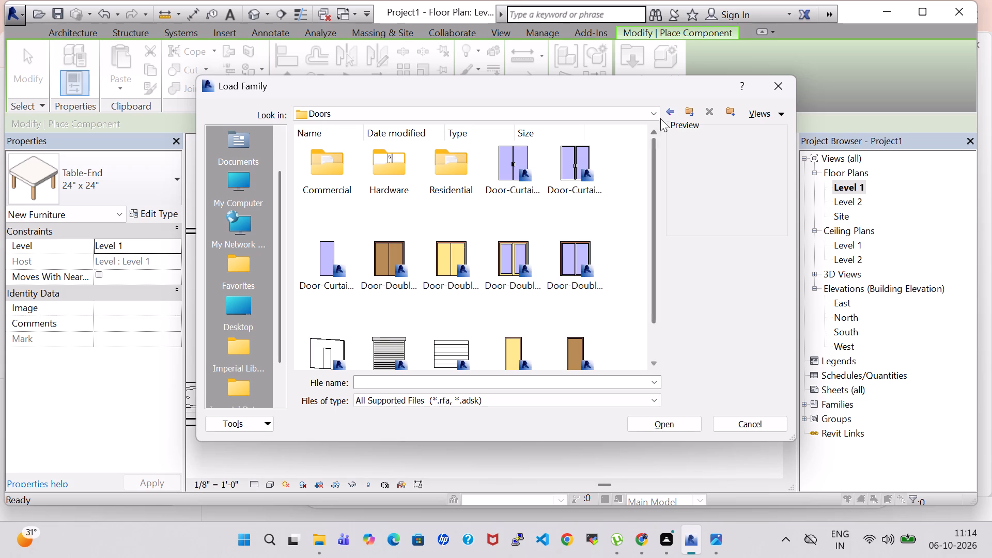
click(669, 108)
scroll(500, 302, down, 2)
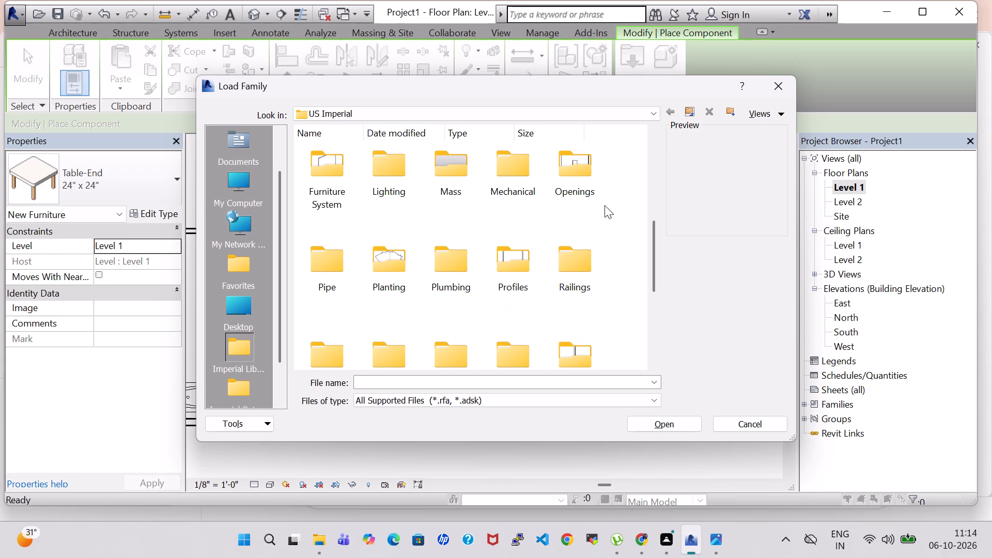
click(586, 261)
key(f)
double_click(565, 159)
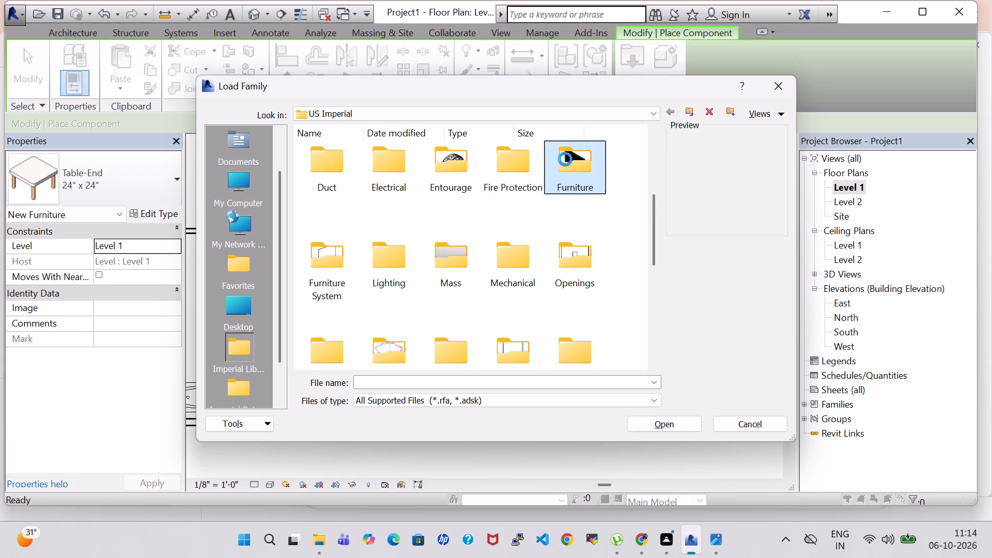
double_click(502, 166)
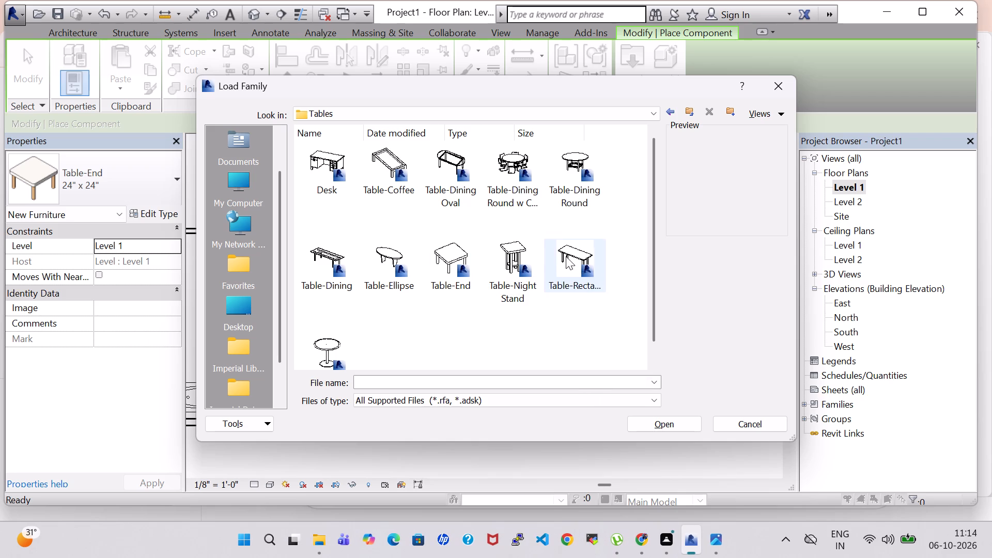
click(451, 254)
click(654, 425)
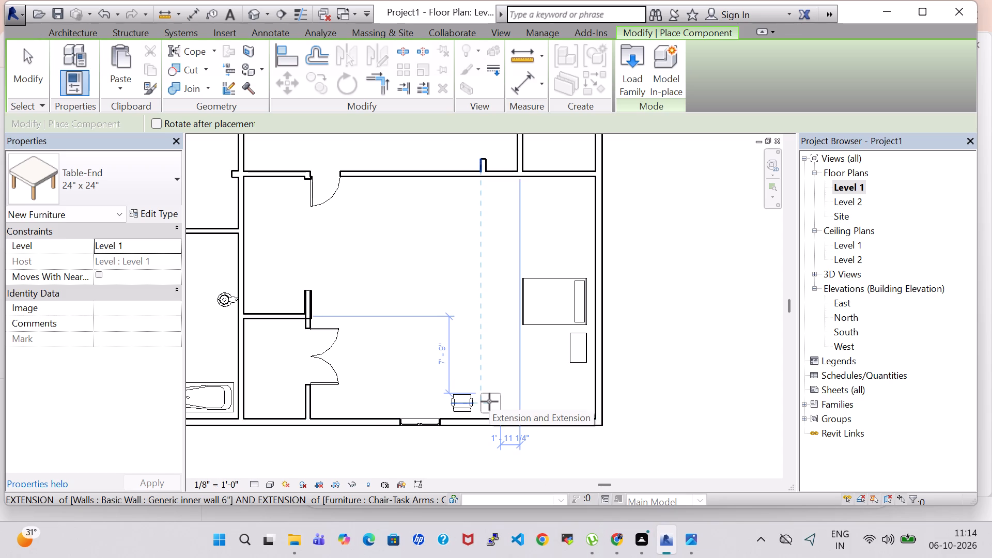
Place a 24" x 24" Table-End beside the corner bedroom's task chair, about 7'-9" from the closet partition line and 1'-11 1/4" from the bed-foot line.
click(489, 401)
key(Escape)
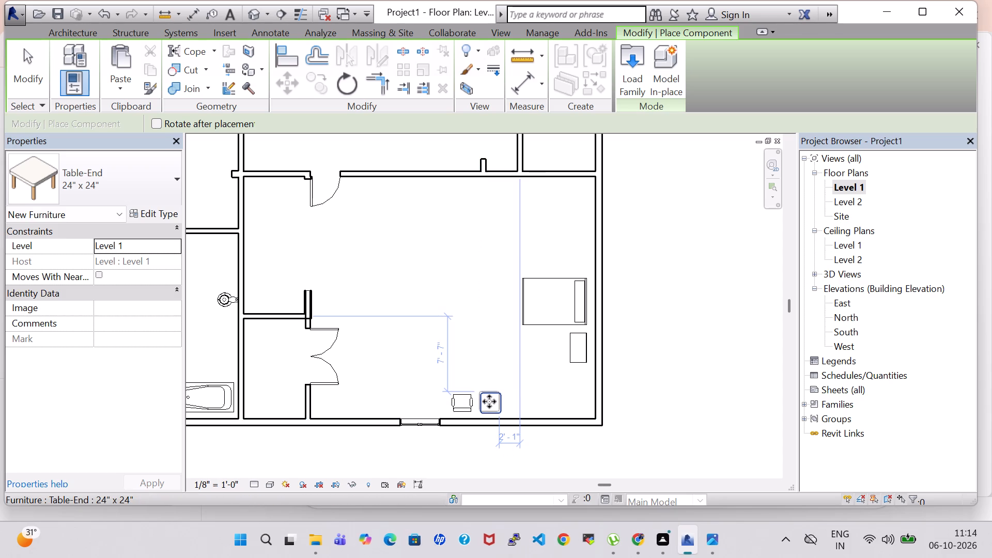
scroll(333, 343, down, 3)
key(Escape)
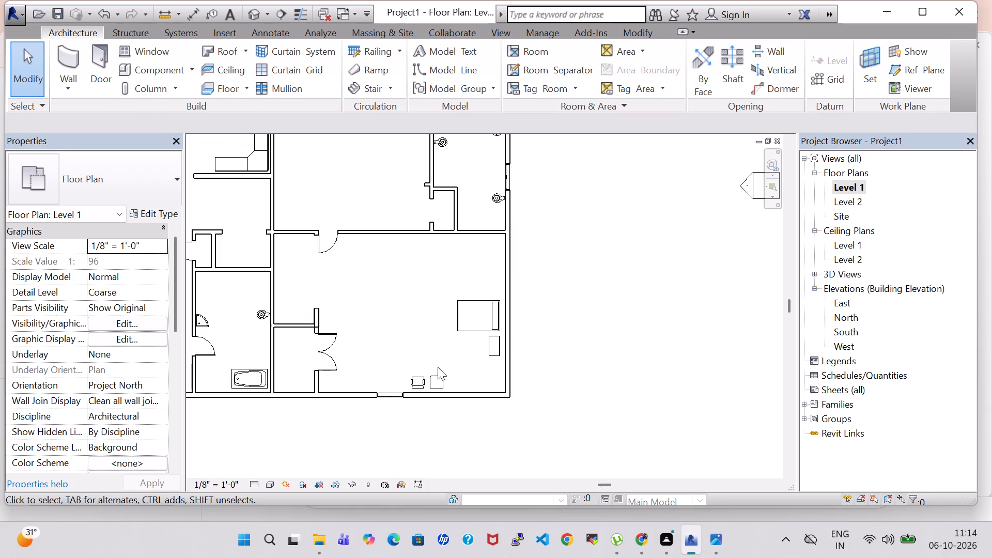
Move the task chair away from the window wall to about 6'-3" from the closet partition line, and sideways in front of the end table.
click(407, 380)
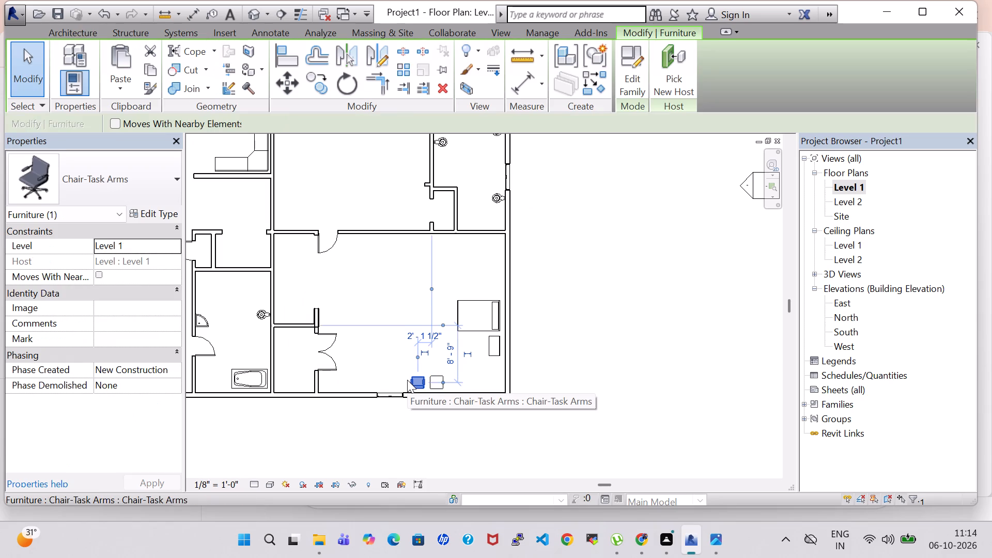
key(Up)
key(Up)
key(Up)
key(Up)
key(Up)
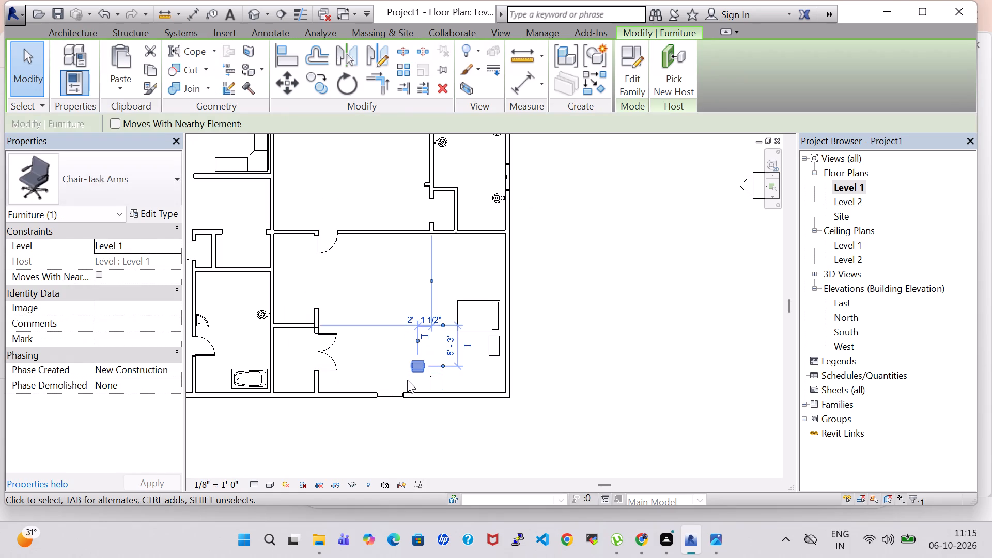
key(Right)
key(Right)
key(Right)
key(Right)
key(Right)
key(Right)
Nudge the end table closer to the window wall, about 8'-3" from the closet partition line.
click(426, 380)
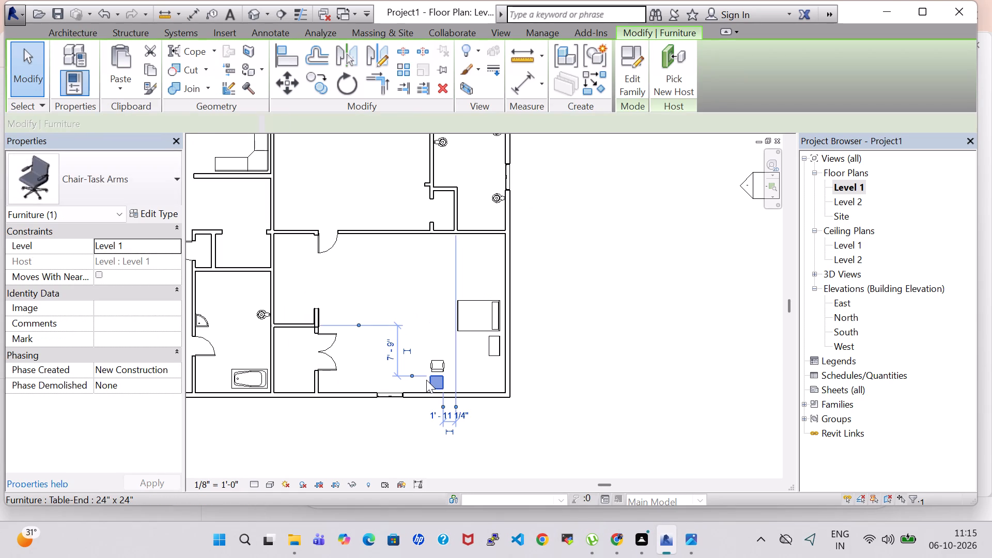
key(Down)
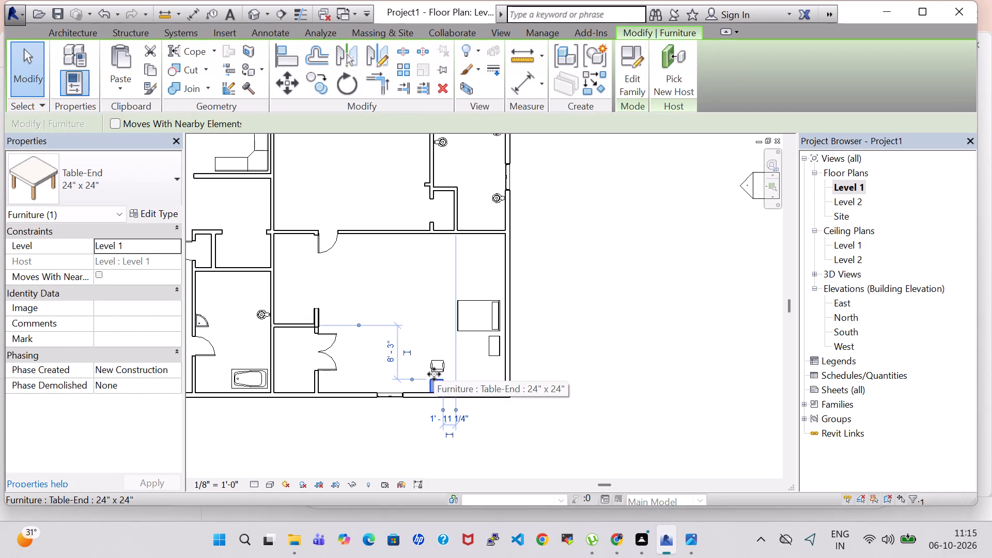
Shift the task chair toward the closet, about 3'-3 3/4" from the bed-foot line, and nudge it closer to the end table.
click(437, 370)
key(Left)
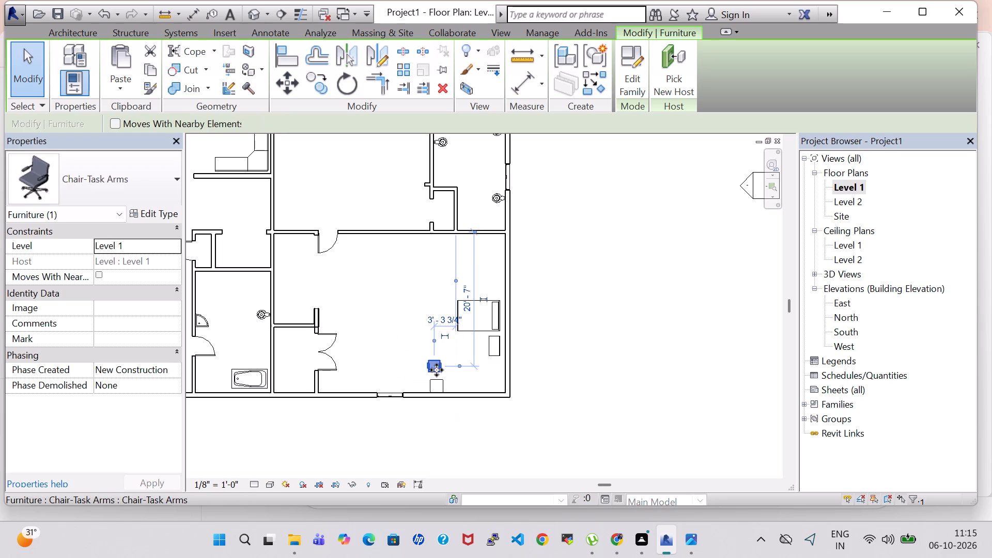
key(Down)
click(552, 363)
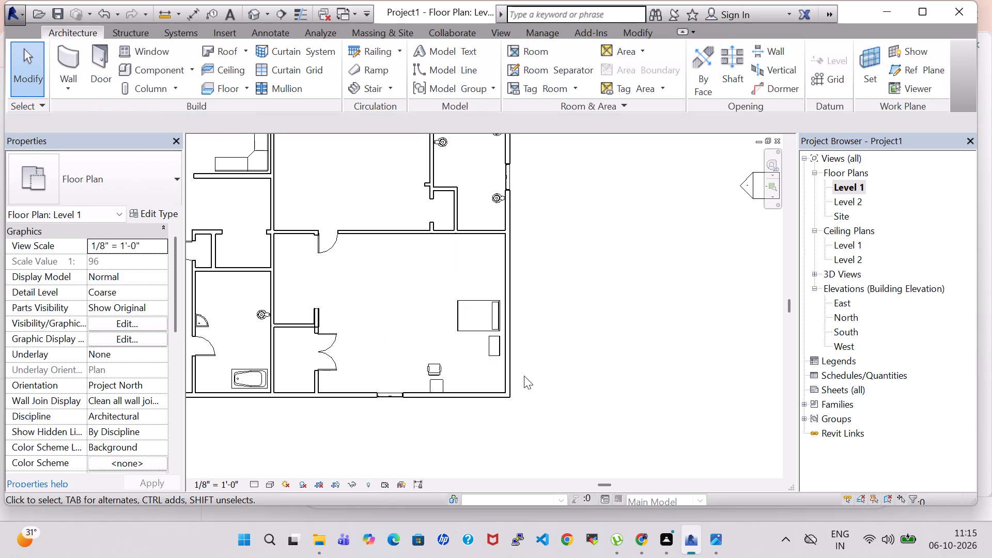
Examine the furnished house in the default 3D view from several angles, then return to the Level 1 floor plan.
click(250, 15)
scroll(613, 293, down, 7)
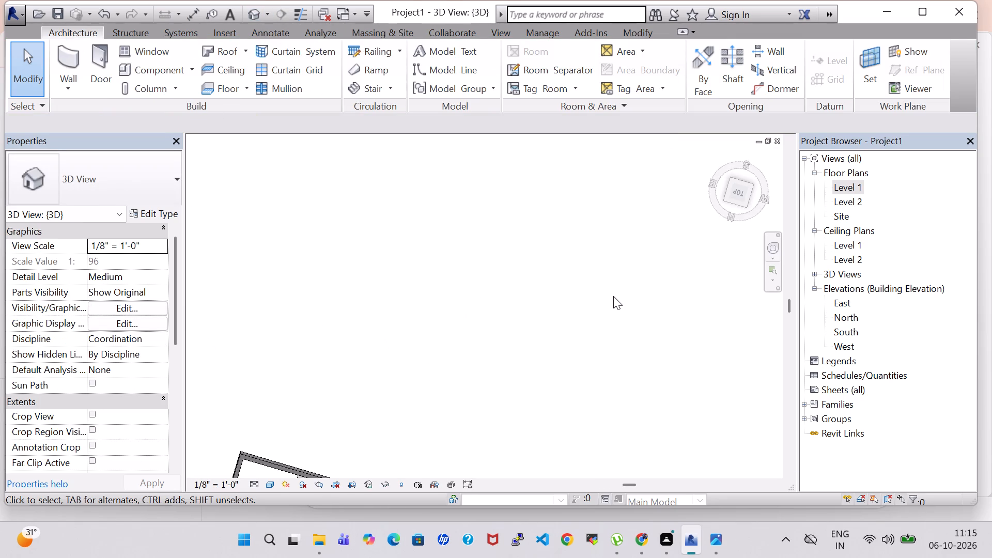
scroll(613, 296, down, 9)
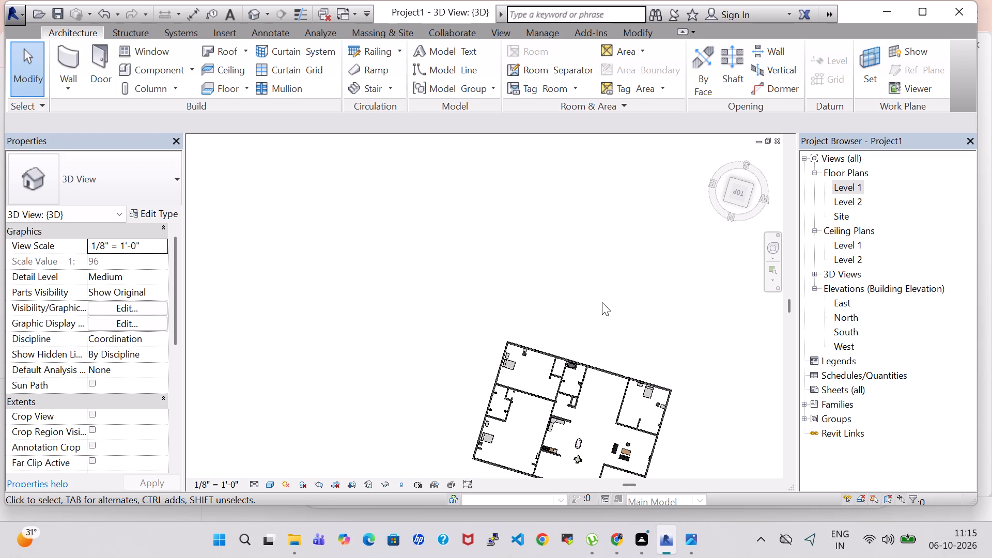
shift+middle_drag(592, 301, 618, 137)
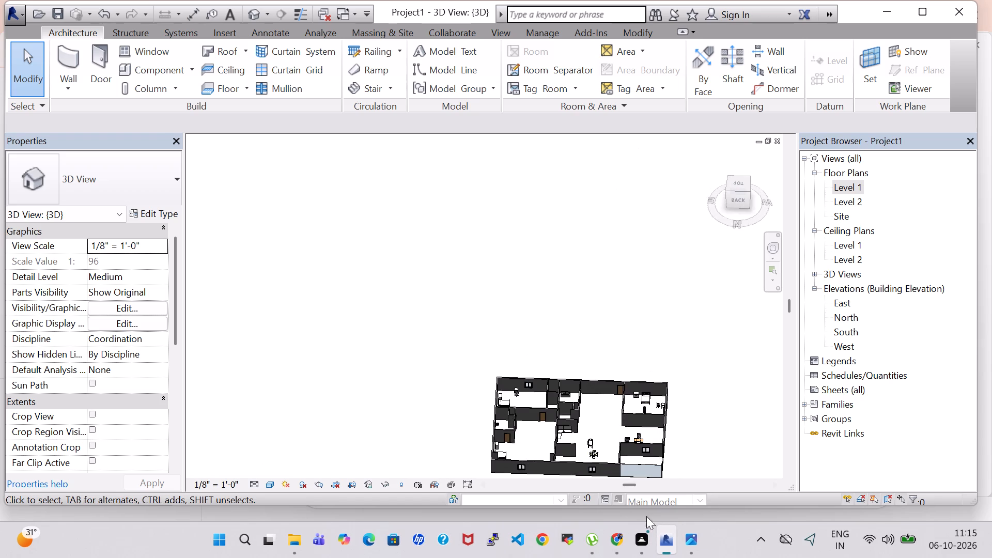
shift+middle_drag(507, 325, 738, 333)
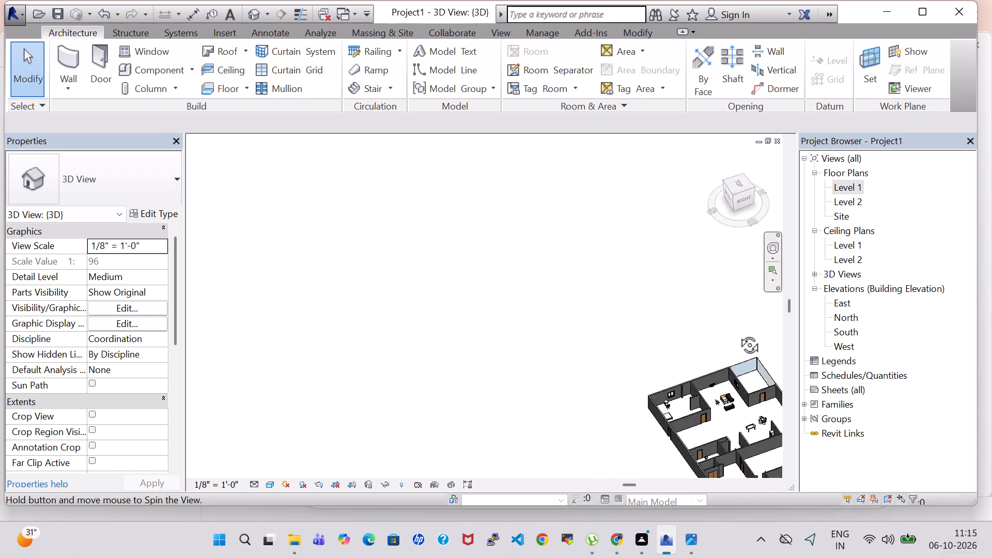
shift+middle_drag(738, 333, 425, 303)
shift+middle_click(406, 297)
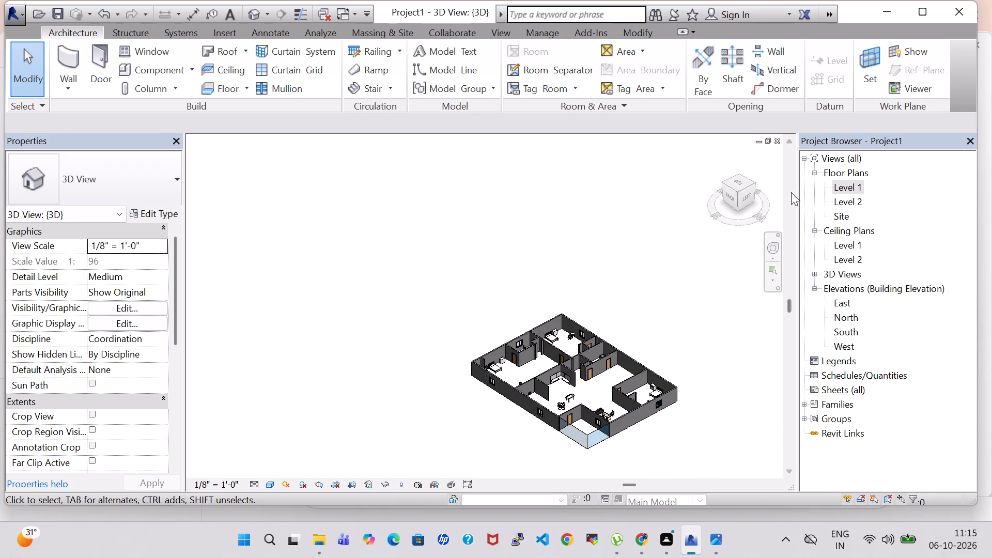
double_click(849, 189)
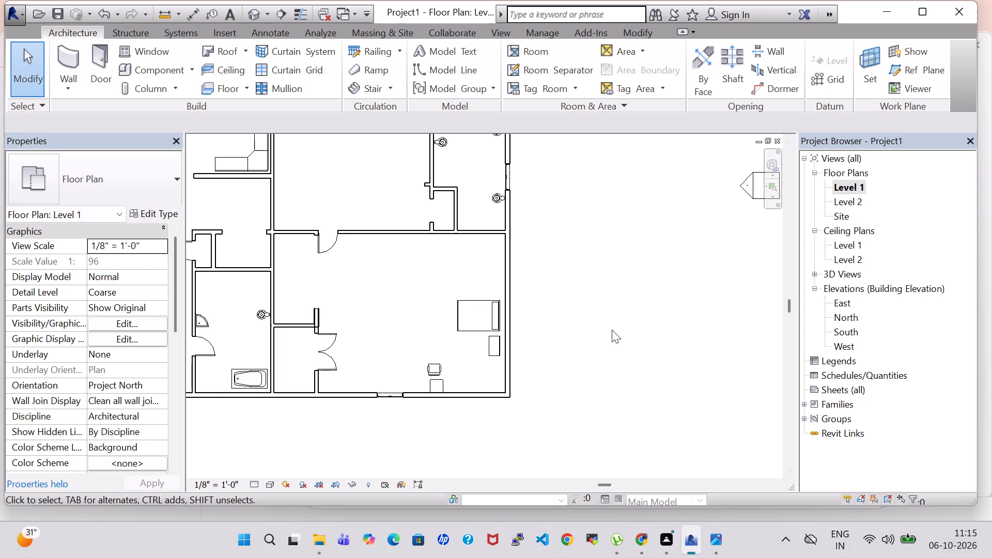
scroll(558, 330, down, 5)
Save the project under the name Project1 as a Revit project file (*.rvt) in the Desktop's work folder.
click(10, 20)
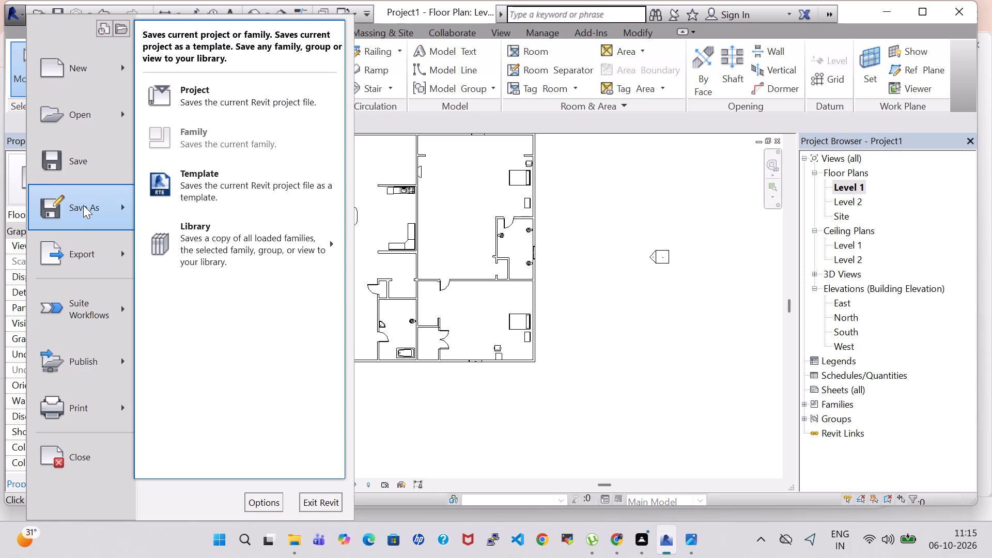
click(291, 102)
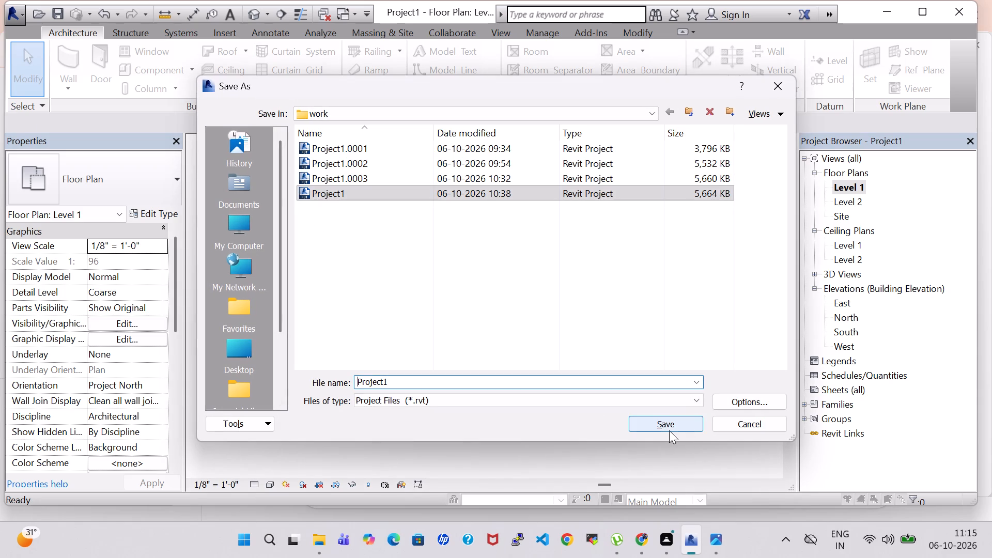
scroll(191, 292, down, 2)
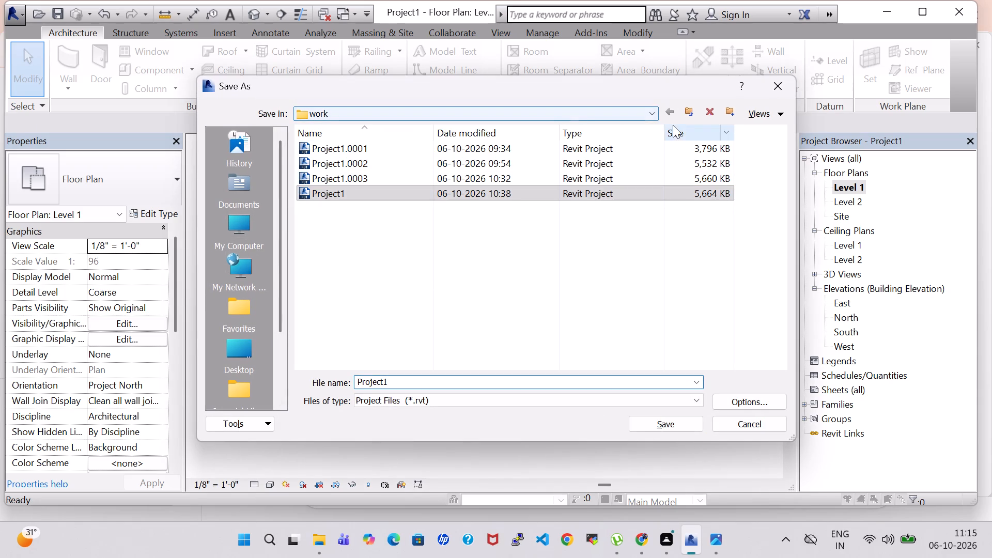
click(652, 109)
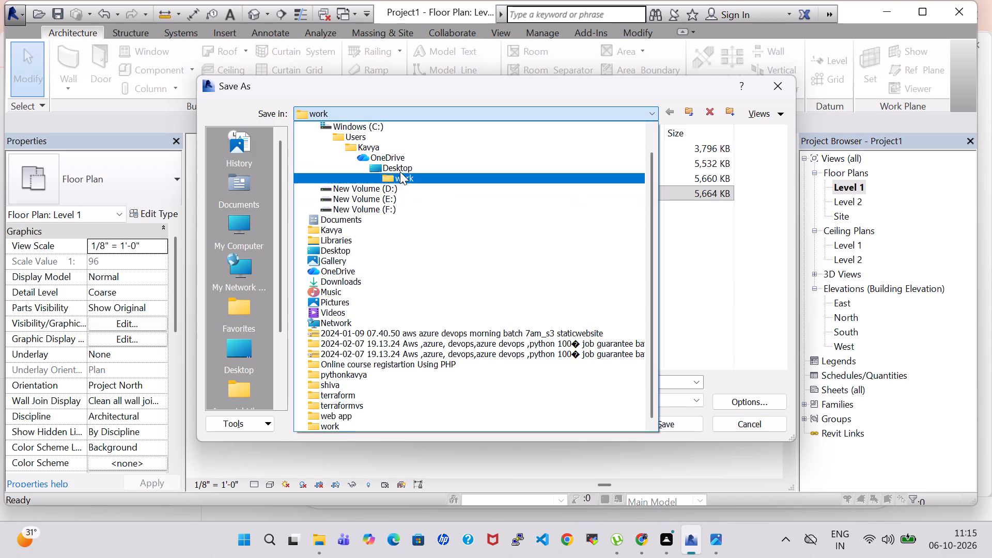
double_click(398, 169)
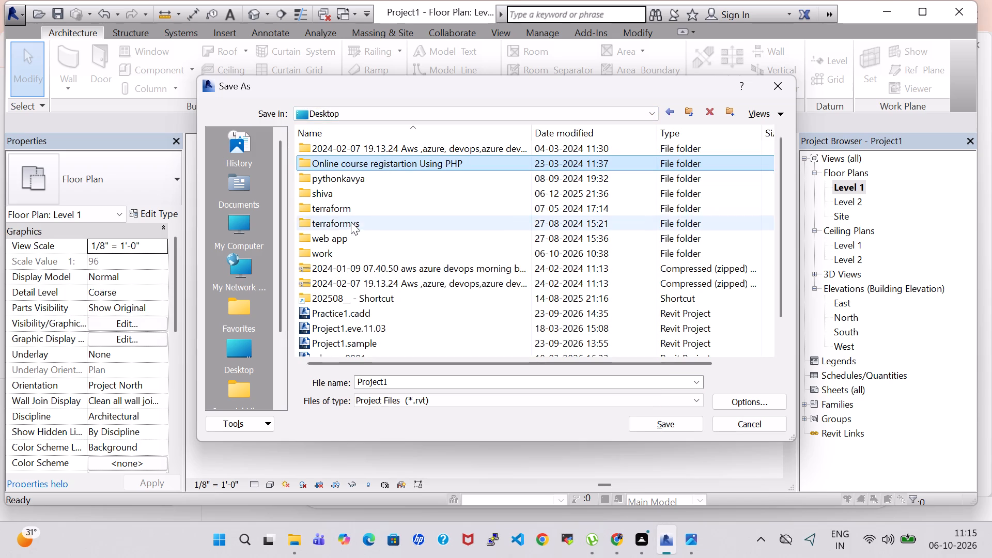
double_click(348, 255)
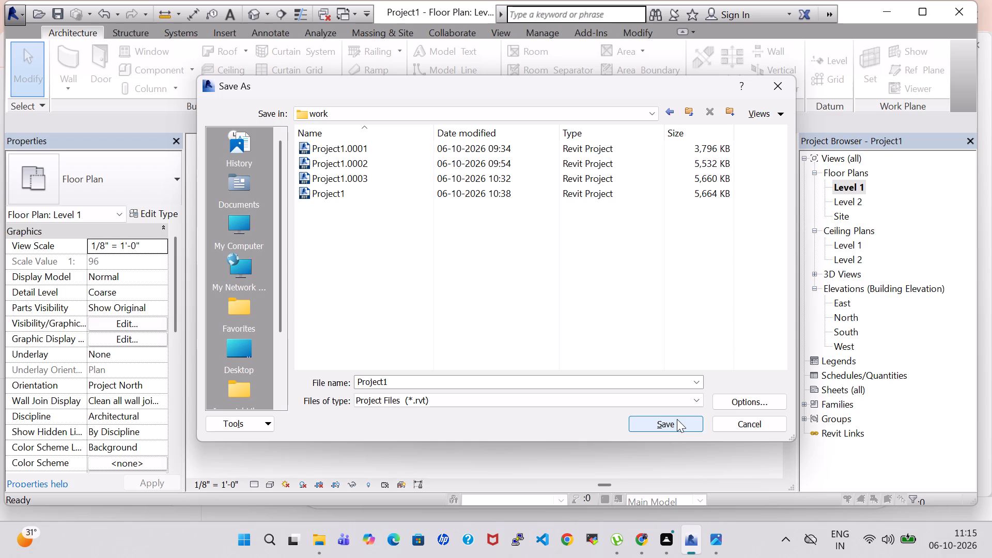
click(443, 377)
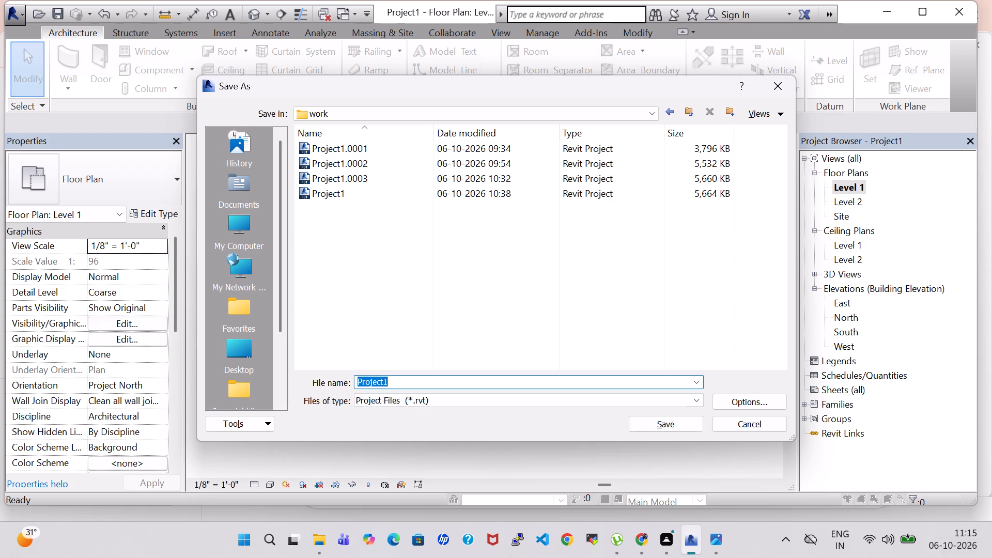
click(443, 377)
click(438, 377)
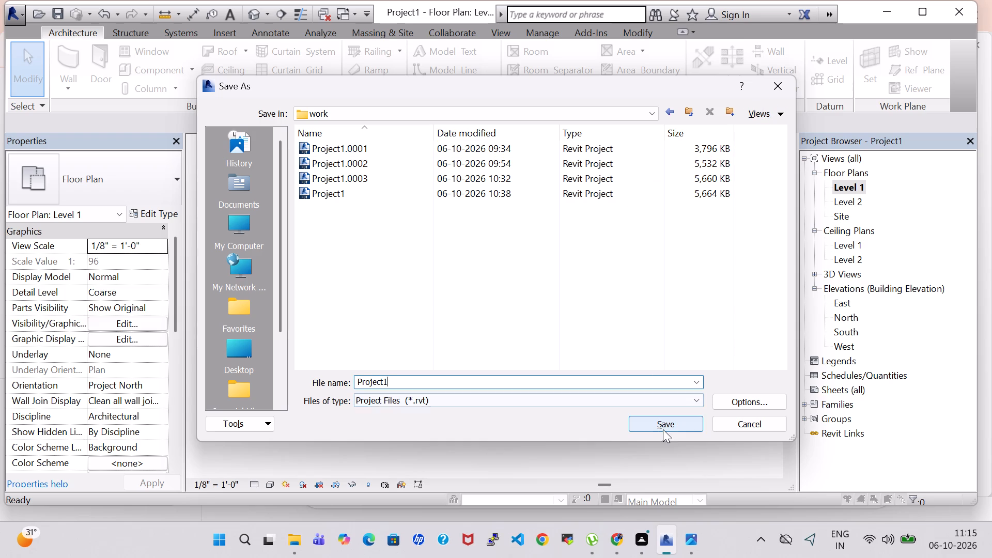
click(398, 378)
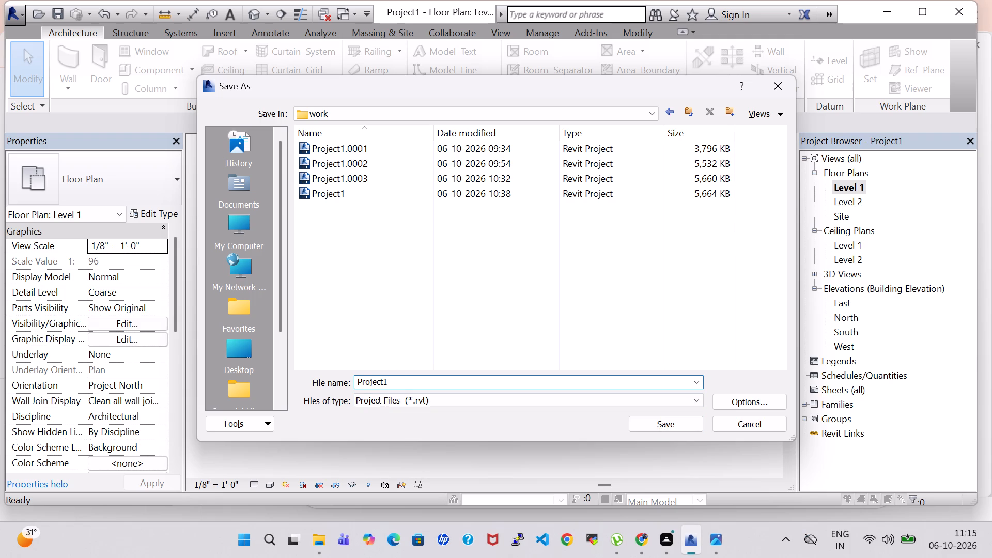
click(652, 429)
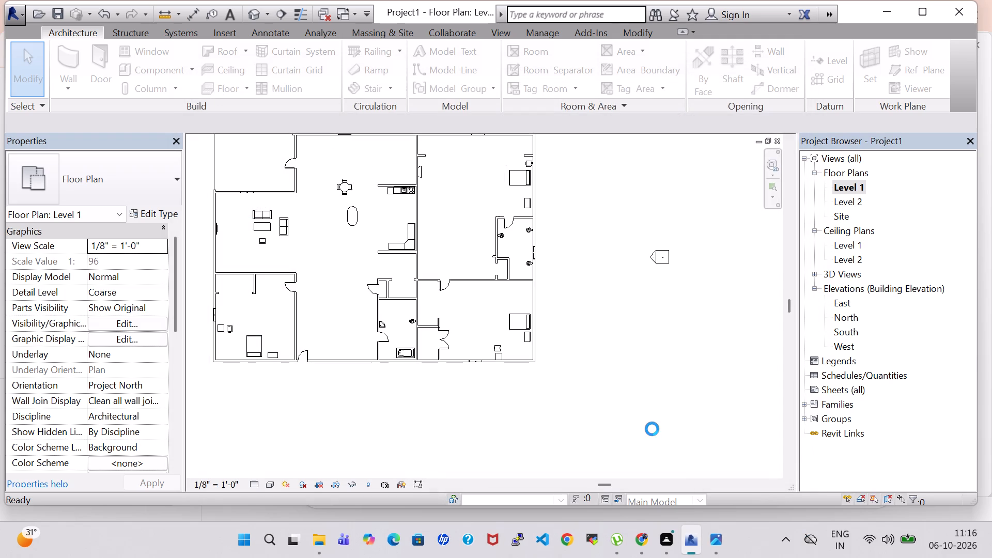
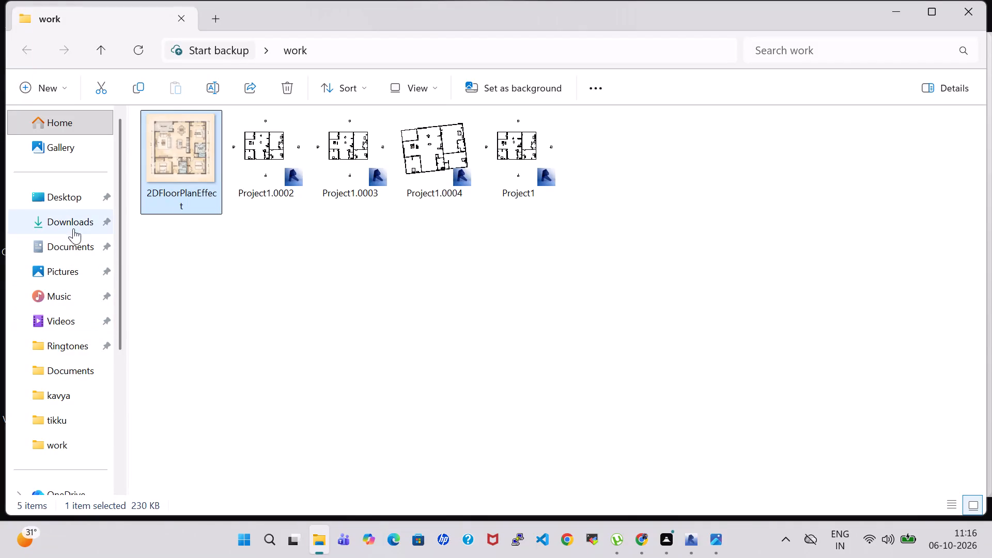
Examine the file properties of the saved Project1 Revit project in the Desktop's work folder.
double_click(49, 197)
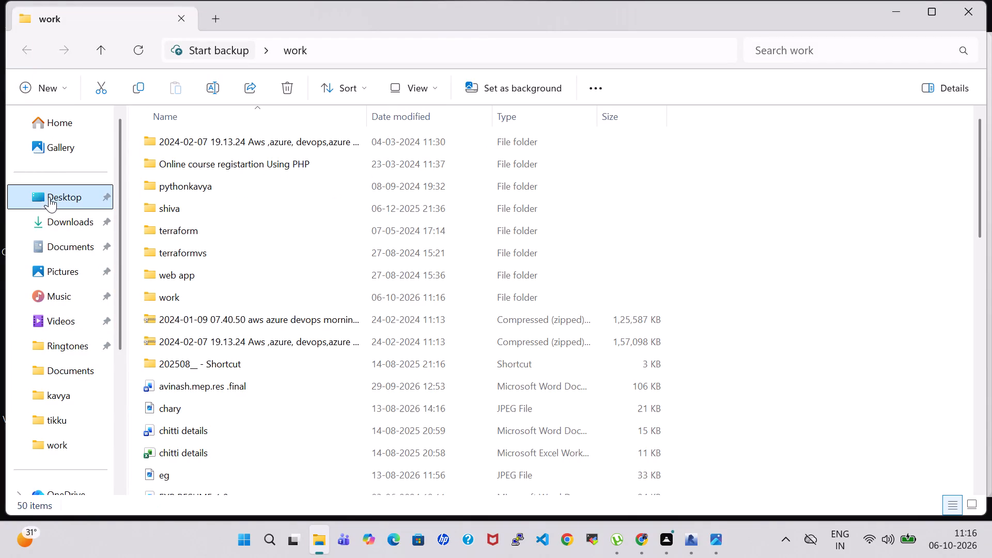
double_click(200, 300)
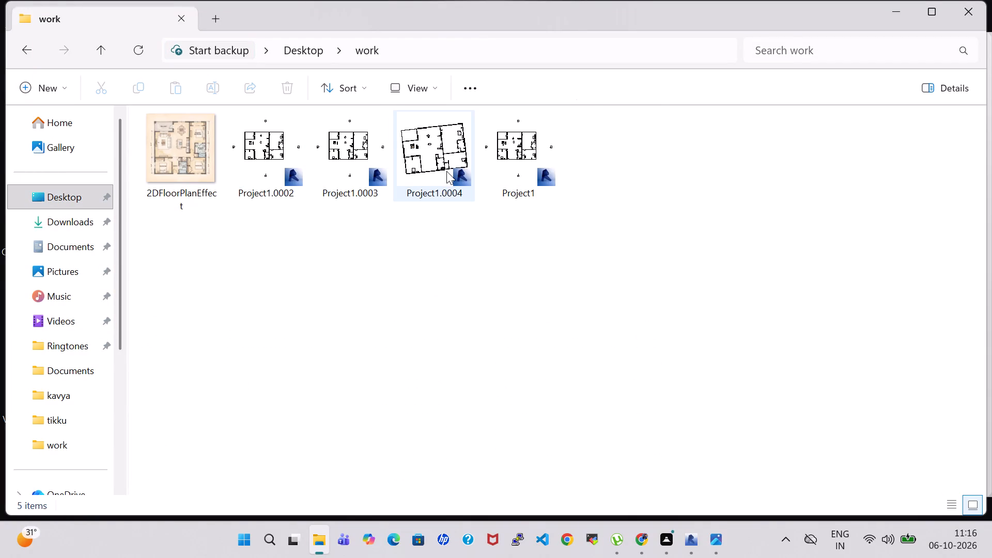
right_click(427, 169)
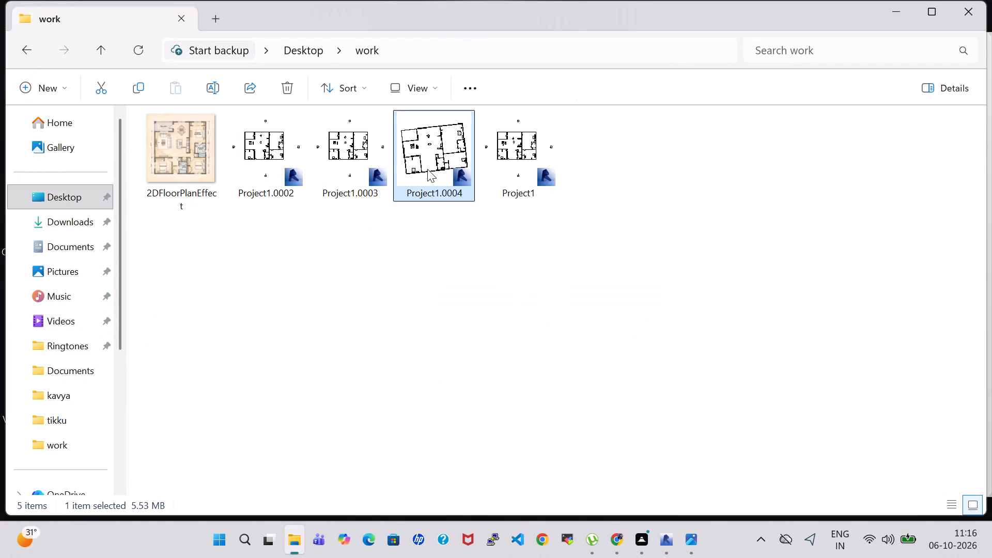
click(311, 310)
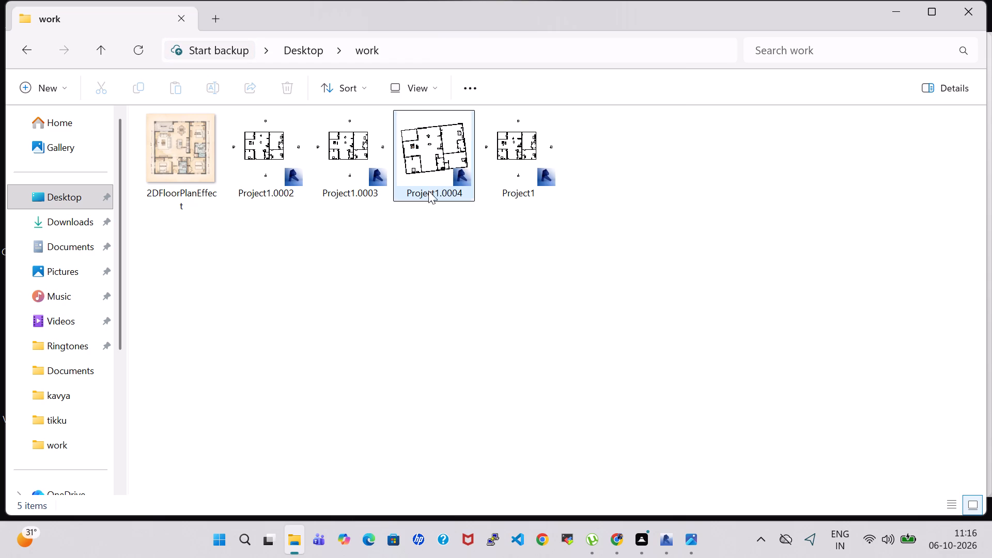
click(428, 186)
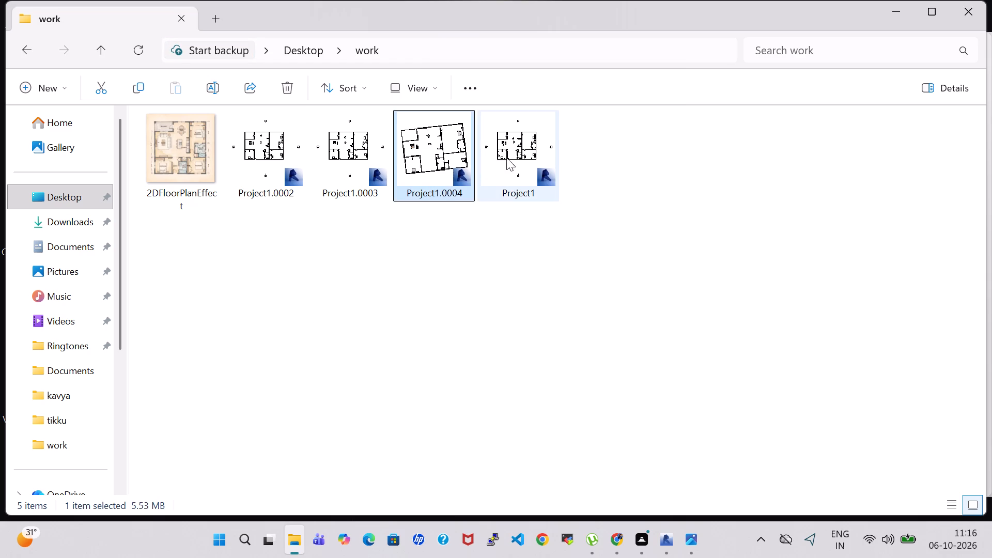
click(521, 156)
right_click(521, 156)
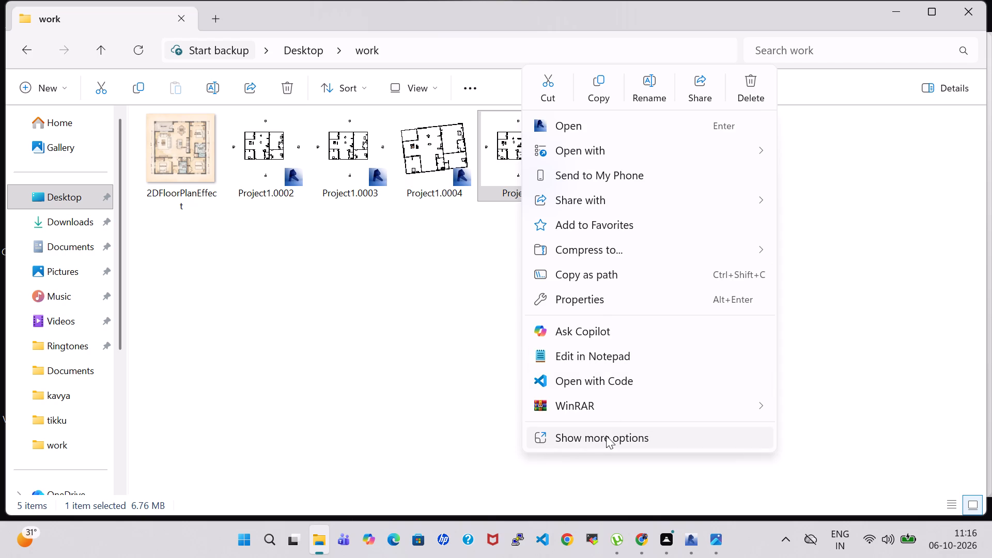
click(606, 307)
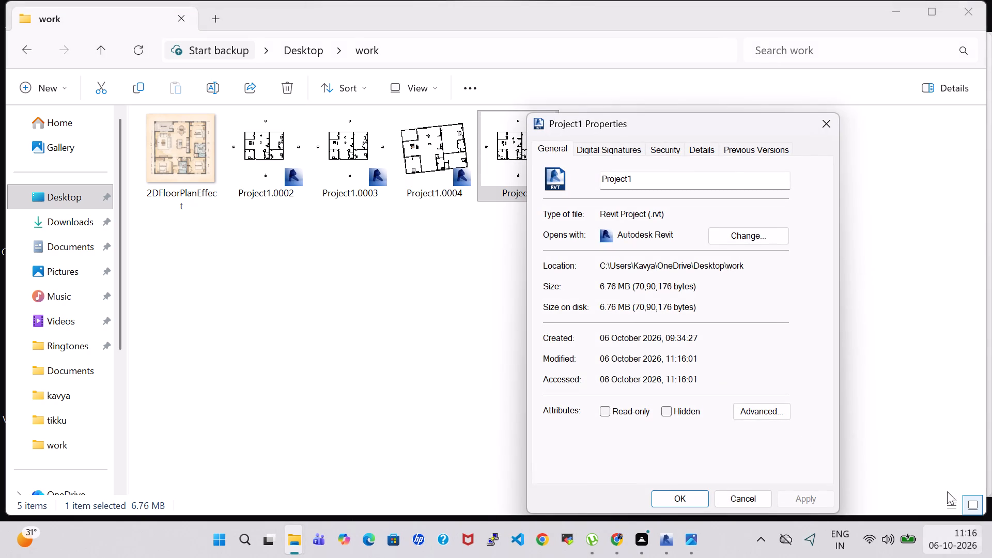
click(829, 128)
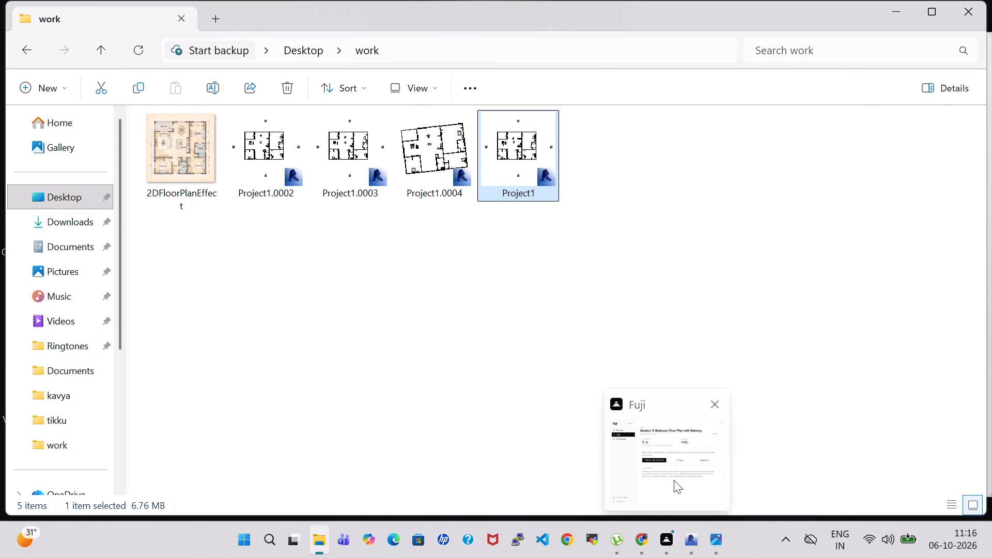
Switch to Revit and export the project to the work folder as an IFC 2x3 file named Project1.ifc.
click(692, 531)
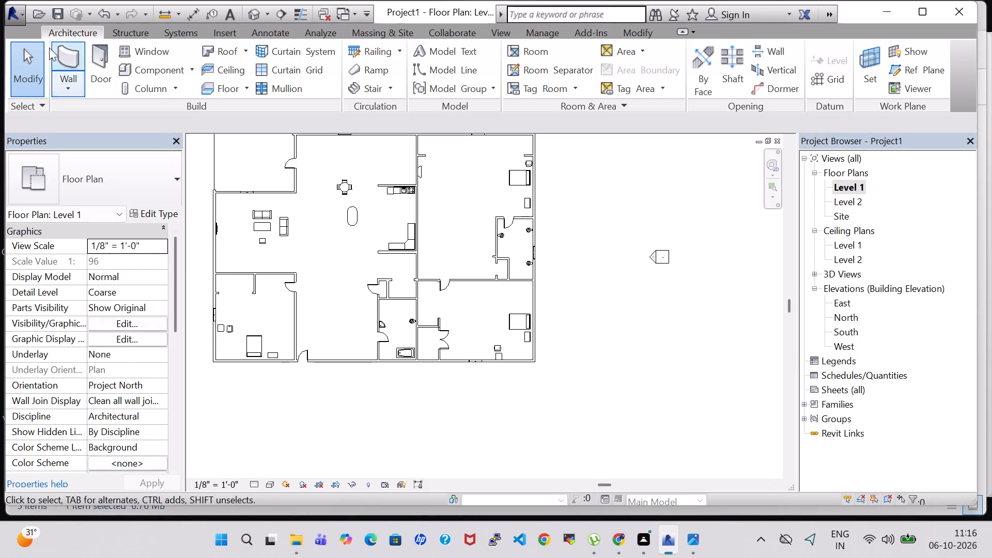
click(8, 7)
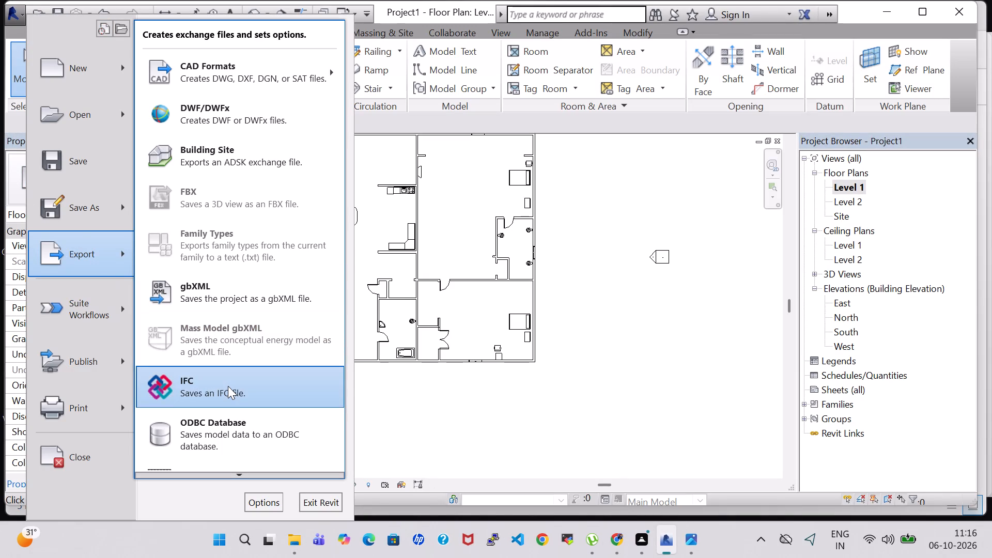
scroll(219, 357, down, 2)
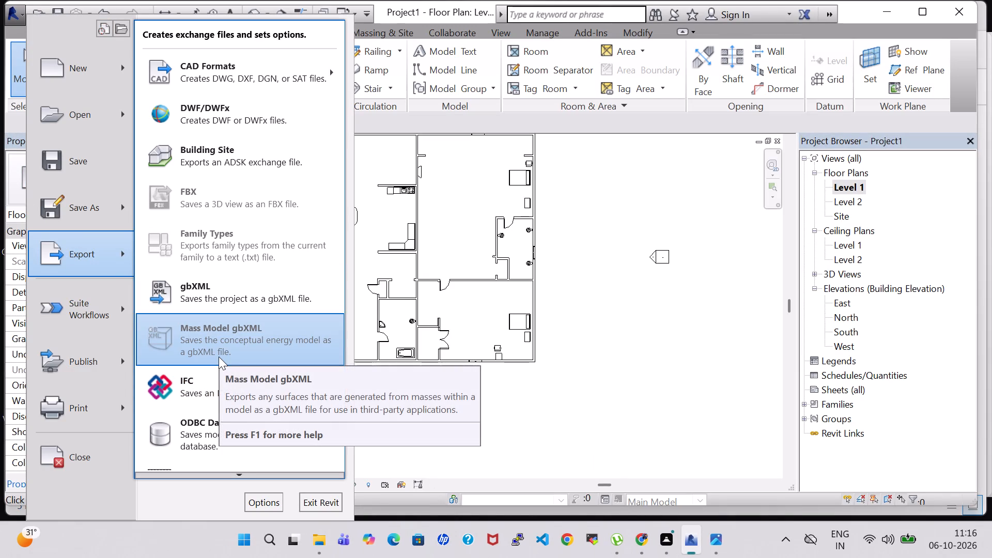
scroll(219, 357, down, 1)
scroll(219, 357, up, 2)
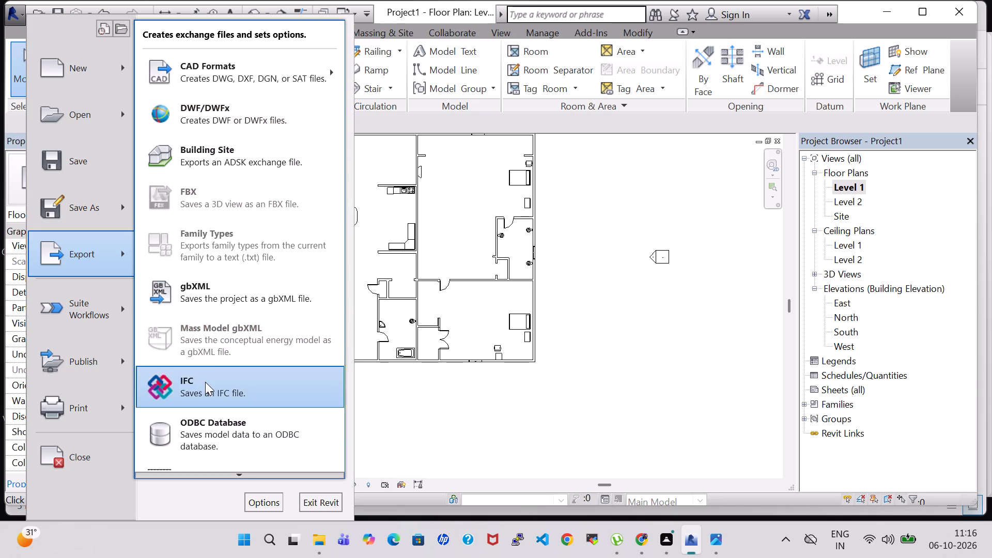
click(205, 382)
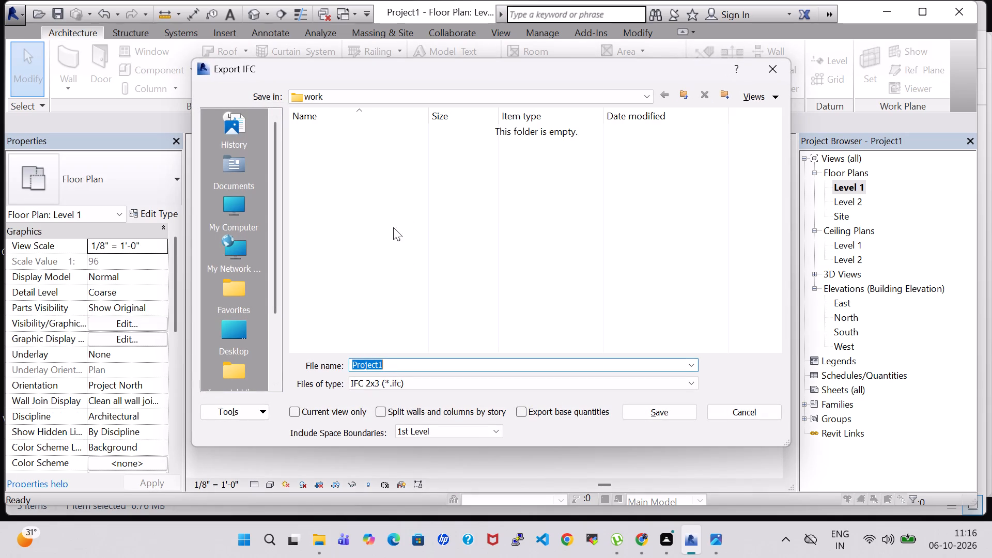
click(410, 367)
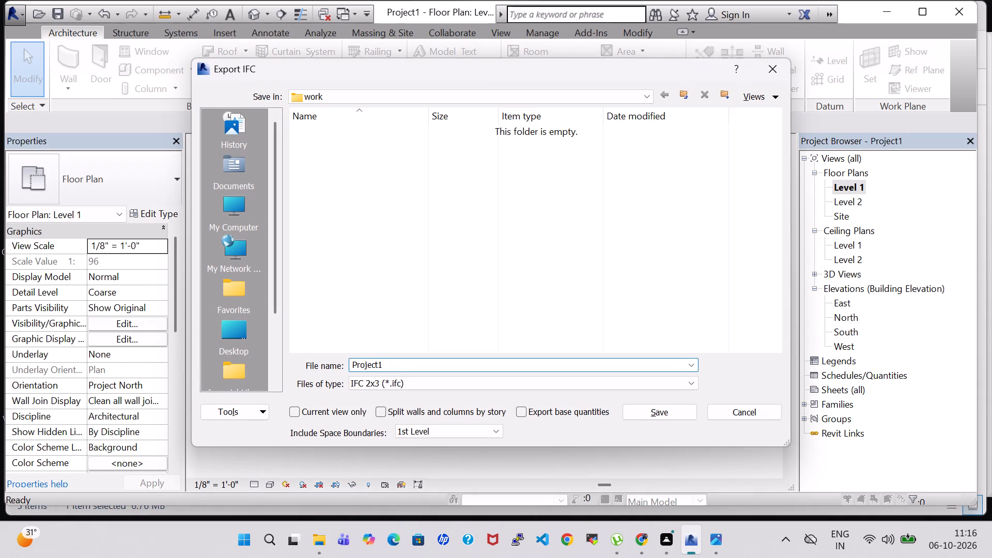
text(.ifc)
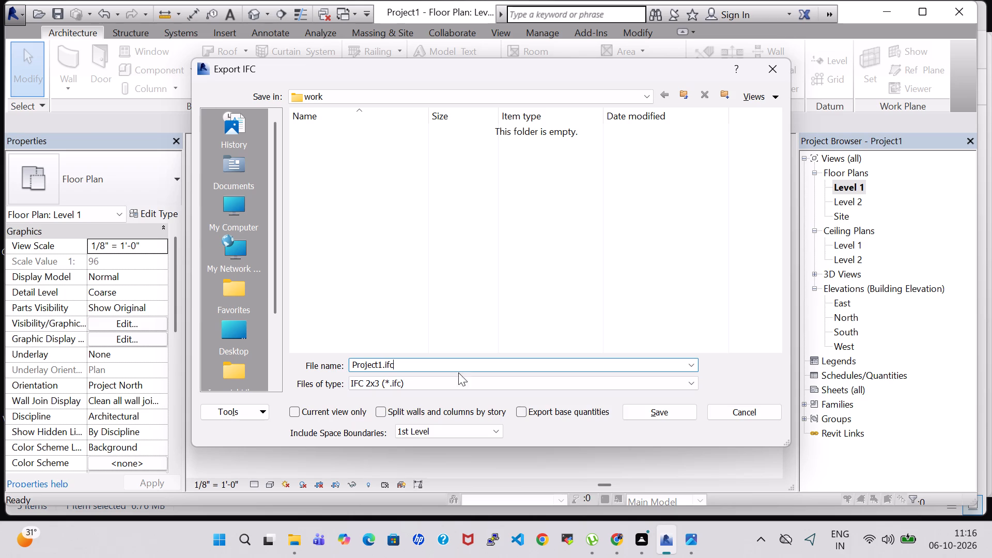
click(668, 408)
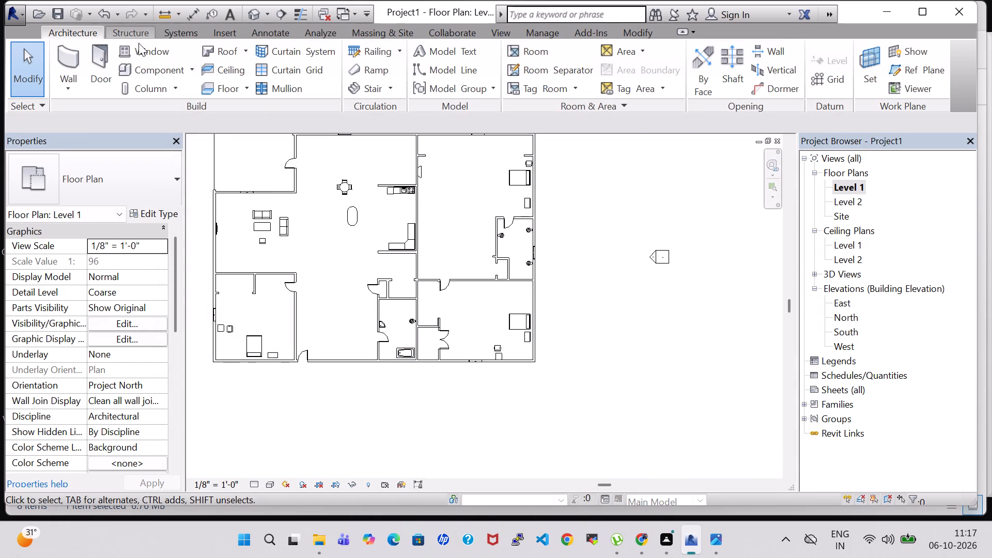
Open the default 3D view of the furnished house.
click(258, 12)
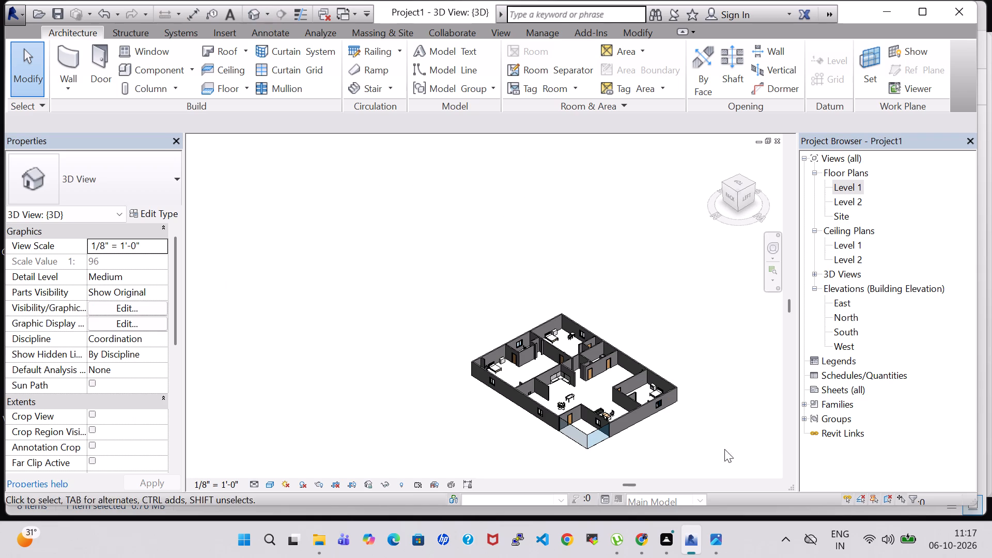